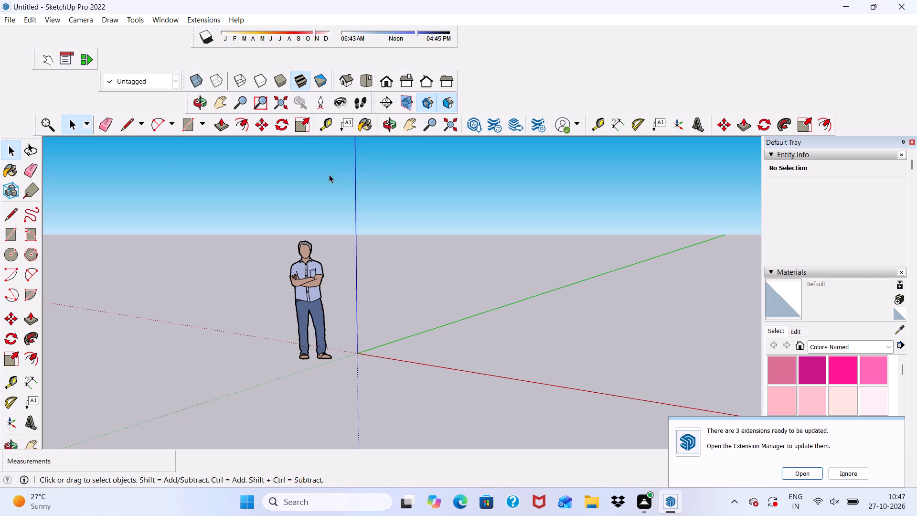
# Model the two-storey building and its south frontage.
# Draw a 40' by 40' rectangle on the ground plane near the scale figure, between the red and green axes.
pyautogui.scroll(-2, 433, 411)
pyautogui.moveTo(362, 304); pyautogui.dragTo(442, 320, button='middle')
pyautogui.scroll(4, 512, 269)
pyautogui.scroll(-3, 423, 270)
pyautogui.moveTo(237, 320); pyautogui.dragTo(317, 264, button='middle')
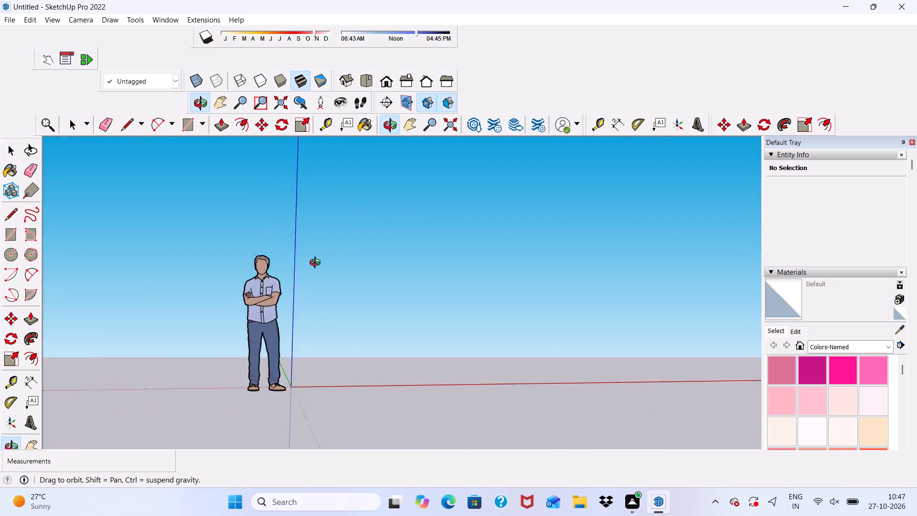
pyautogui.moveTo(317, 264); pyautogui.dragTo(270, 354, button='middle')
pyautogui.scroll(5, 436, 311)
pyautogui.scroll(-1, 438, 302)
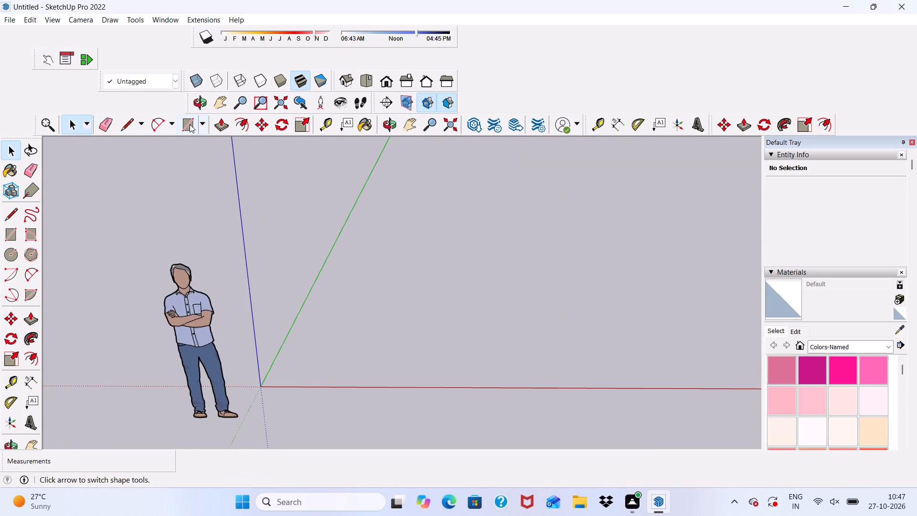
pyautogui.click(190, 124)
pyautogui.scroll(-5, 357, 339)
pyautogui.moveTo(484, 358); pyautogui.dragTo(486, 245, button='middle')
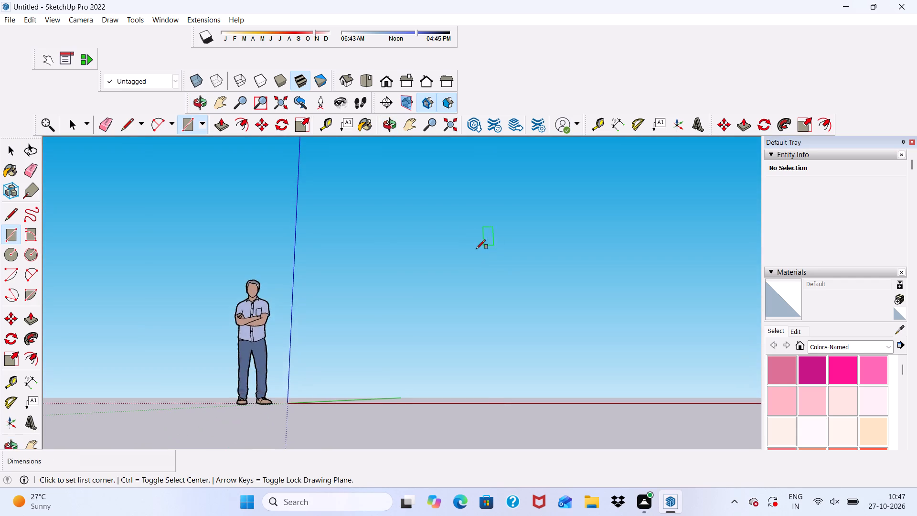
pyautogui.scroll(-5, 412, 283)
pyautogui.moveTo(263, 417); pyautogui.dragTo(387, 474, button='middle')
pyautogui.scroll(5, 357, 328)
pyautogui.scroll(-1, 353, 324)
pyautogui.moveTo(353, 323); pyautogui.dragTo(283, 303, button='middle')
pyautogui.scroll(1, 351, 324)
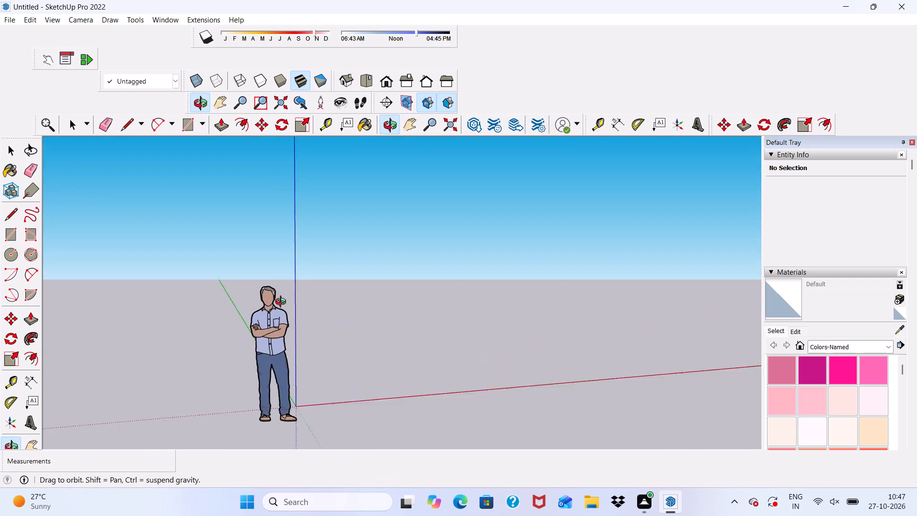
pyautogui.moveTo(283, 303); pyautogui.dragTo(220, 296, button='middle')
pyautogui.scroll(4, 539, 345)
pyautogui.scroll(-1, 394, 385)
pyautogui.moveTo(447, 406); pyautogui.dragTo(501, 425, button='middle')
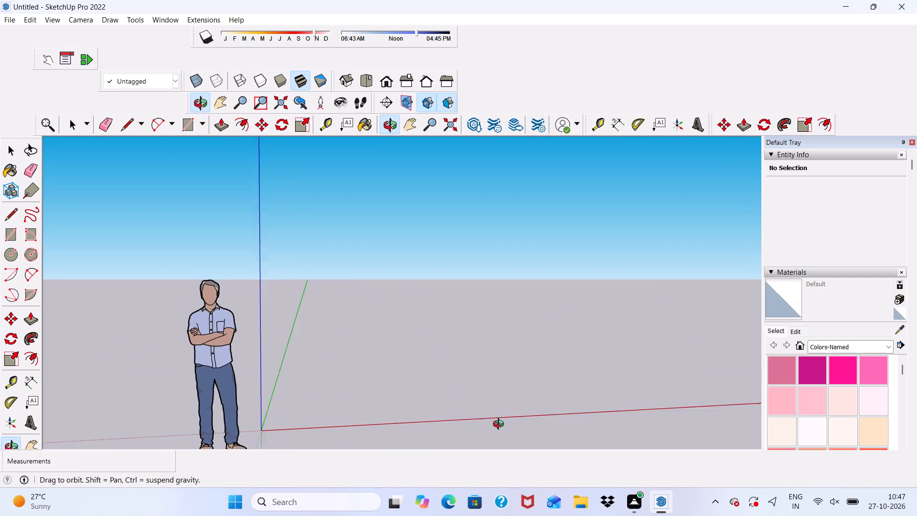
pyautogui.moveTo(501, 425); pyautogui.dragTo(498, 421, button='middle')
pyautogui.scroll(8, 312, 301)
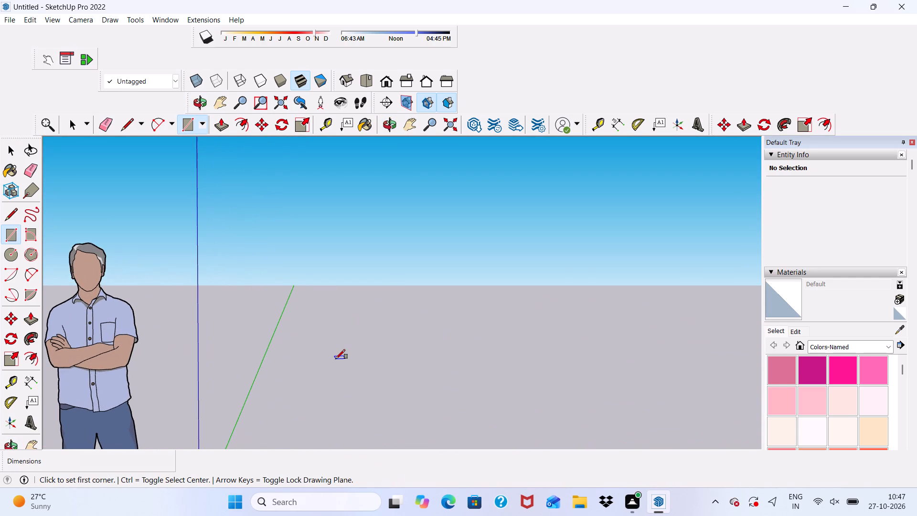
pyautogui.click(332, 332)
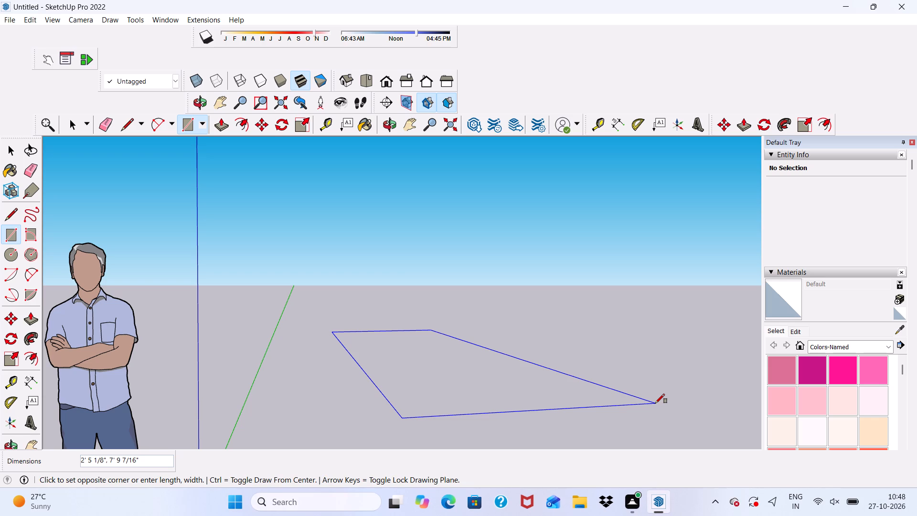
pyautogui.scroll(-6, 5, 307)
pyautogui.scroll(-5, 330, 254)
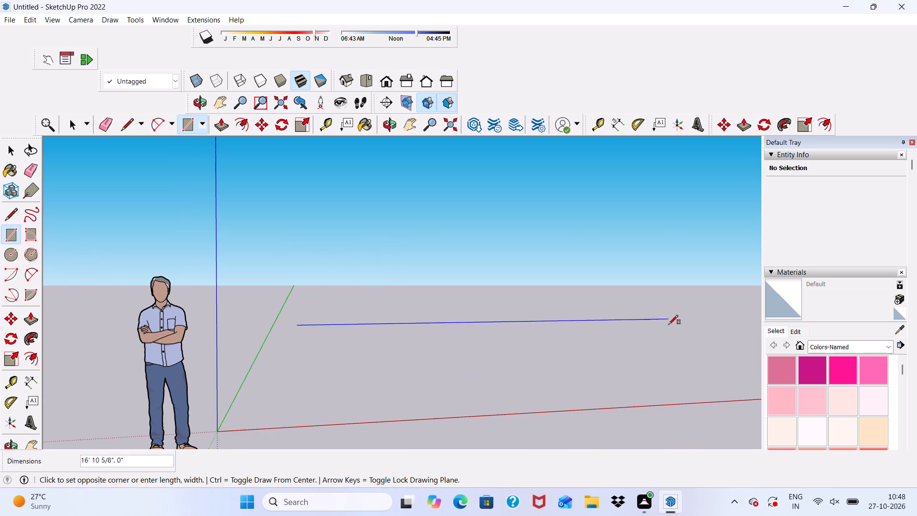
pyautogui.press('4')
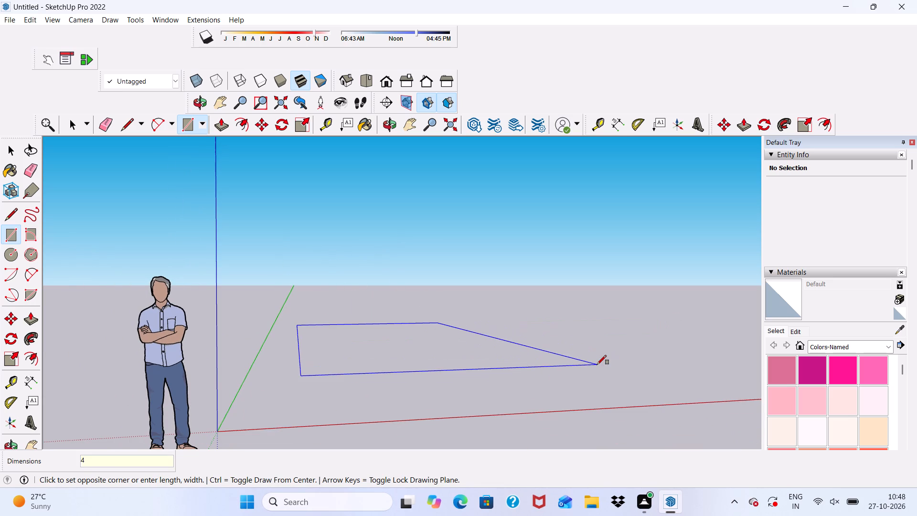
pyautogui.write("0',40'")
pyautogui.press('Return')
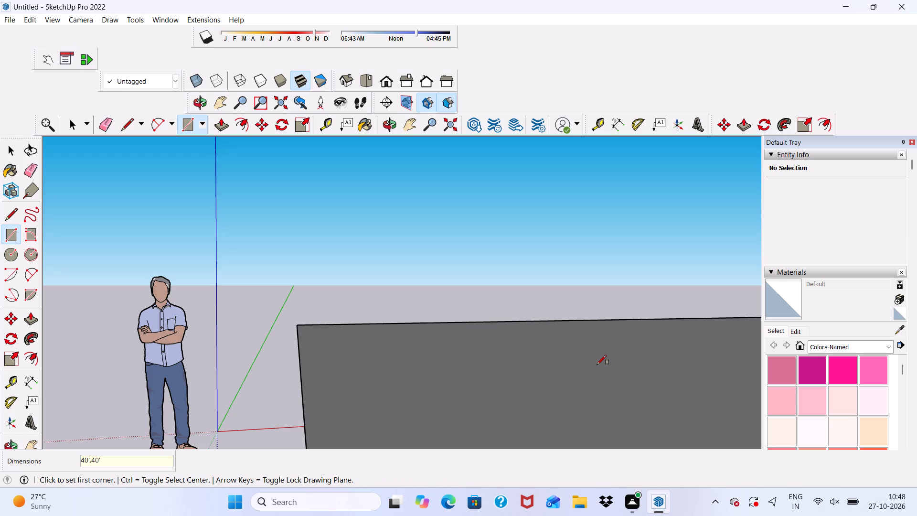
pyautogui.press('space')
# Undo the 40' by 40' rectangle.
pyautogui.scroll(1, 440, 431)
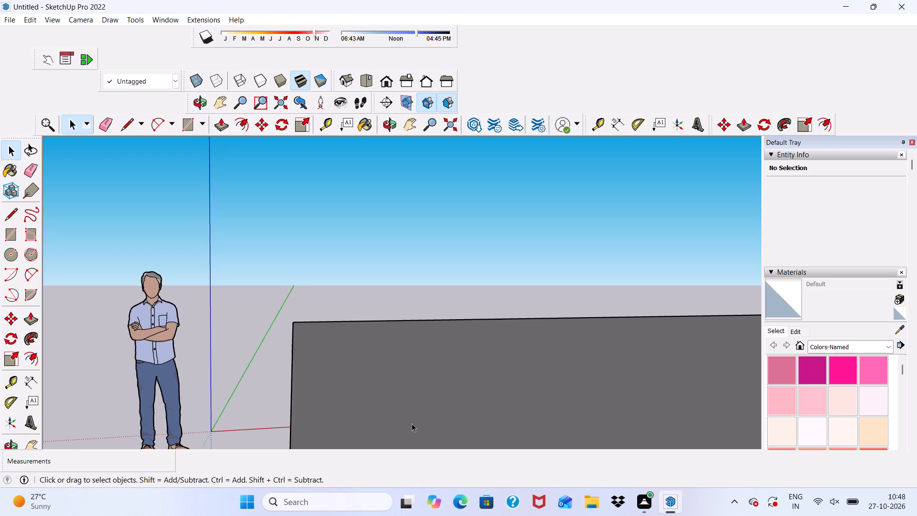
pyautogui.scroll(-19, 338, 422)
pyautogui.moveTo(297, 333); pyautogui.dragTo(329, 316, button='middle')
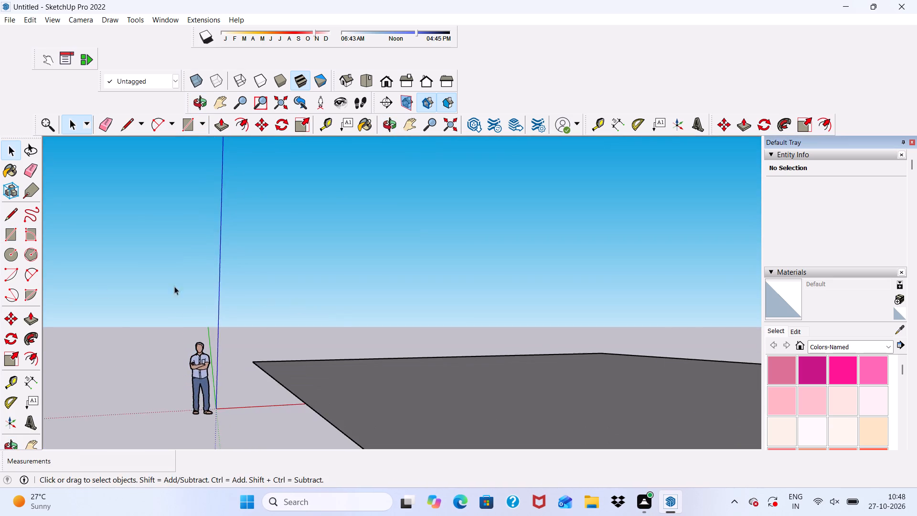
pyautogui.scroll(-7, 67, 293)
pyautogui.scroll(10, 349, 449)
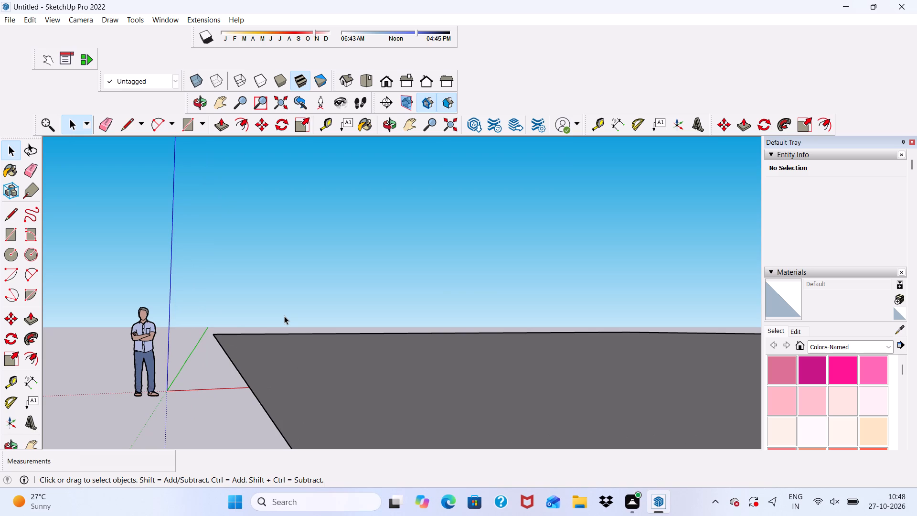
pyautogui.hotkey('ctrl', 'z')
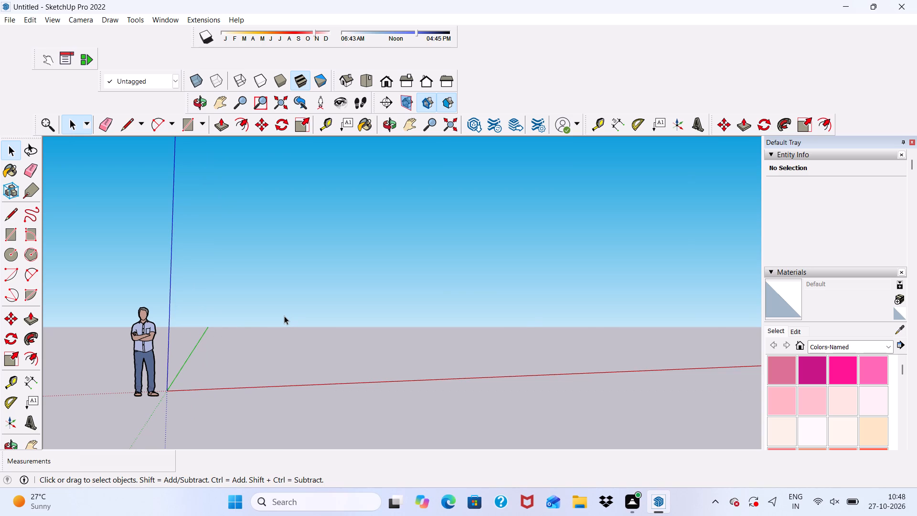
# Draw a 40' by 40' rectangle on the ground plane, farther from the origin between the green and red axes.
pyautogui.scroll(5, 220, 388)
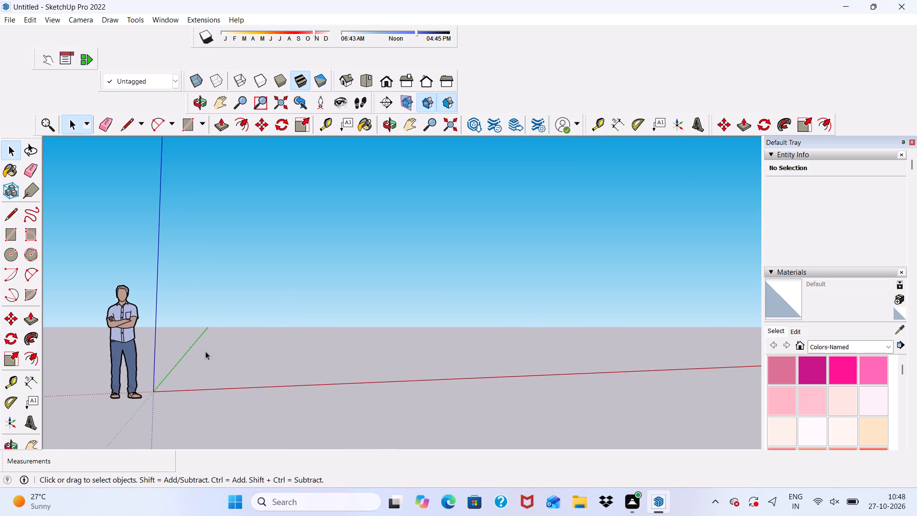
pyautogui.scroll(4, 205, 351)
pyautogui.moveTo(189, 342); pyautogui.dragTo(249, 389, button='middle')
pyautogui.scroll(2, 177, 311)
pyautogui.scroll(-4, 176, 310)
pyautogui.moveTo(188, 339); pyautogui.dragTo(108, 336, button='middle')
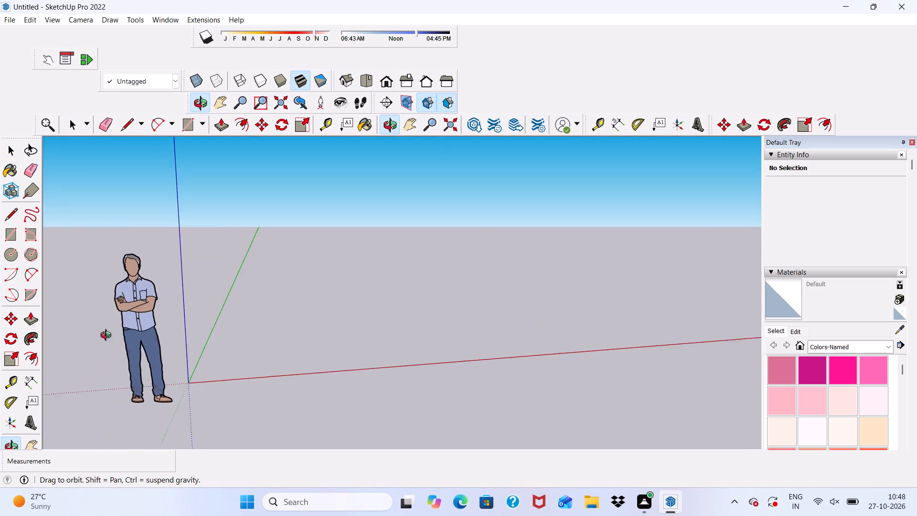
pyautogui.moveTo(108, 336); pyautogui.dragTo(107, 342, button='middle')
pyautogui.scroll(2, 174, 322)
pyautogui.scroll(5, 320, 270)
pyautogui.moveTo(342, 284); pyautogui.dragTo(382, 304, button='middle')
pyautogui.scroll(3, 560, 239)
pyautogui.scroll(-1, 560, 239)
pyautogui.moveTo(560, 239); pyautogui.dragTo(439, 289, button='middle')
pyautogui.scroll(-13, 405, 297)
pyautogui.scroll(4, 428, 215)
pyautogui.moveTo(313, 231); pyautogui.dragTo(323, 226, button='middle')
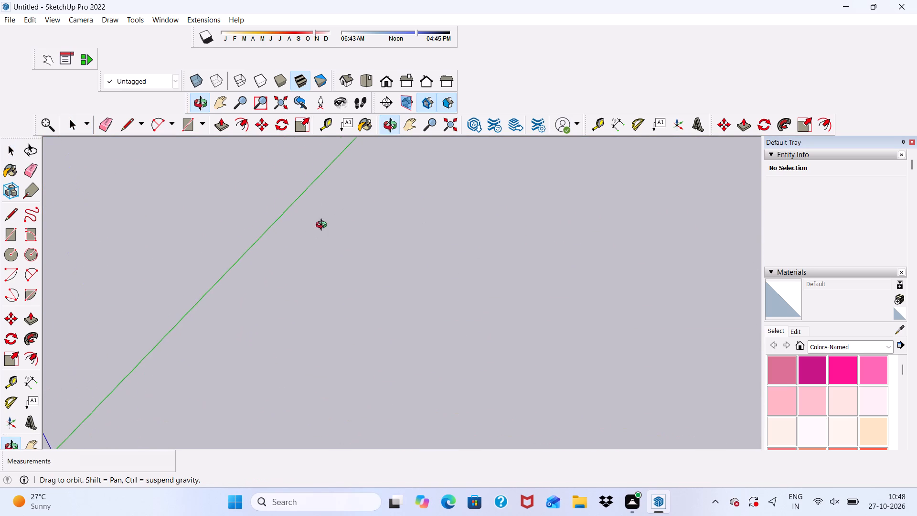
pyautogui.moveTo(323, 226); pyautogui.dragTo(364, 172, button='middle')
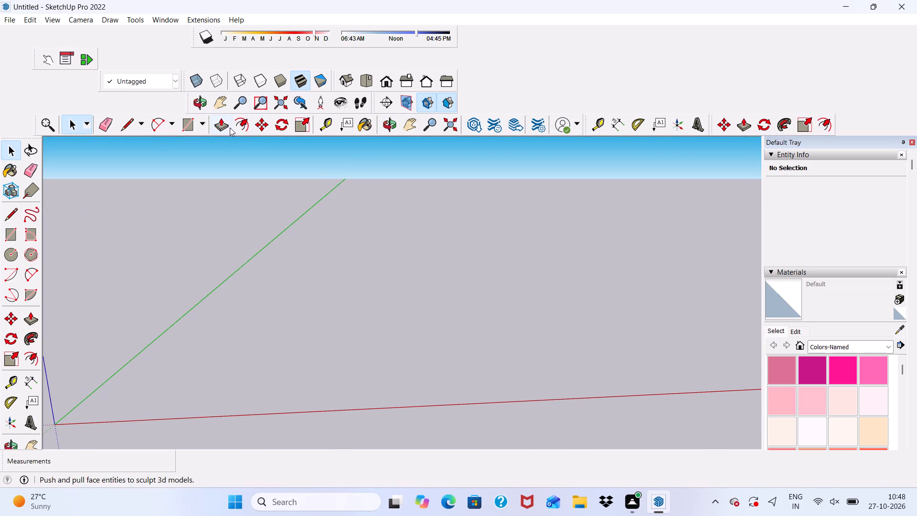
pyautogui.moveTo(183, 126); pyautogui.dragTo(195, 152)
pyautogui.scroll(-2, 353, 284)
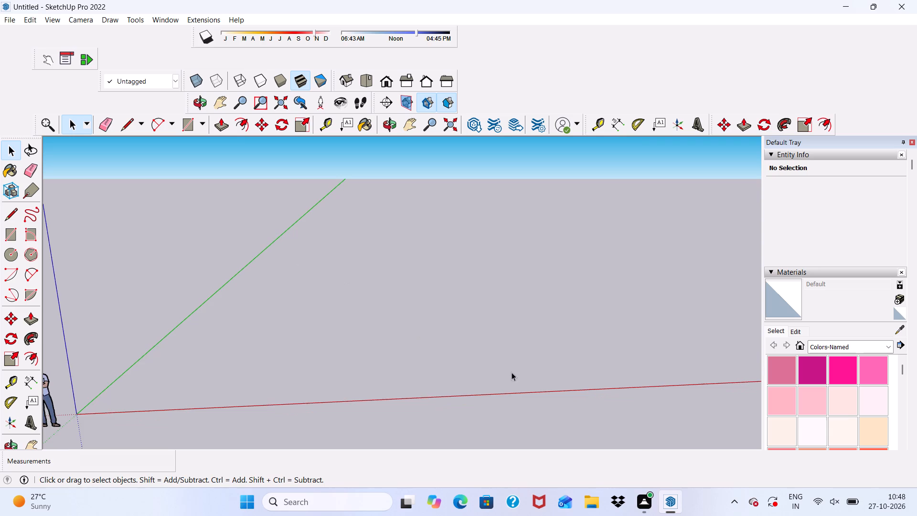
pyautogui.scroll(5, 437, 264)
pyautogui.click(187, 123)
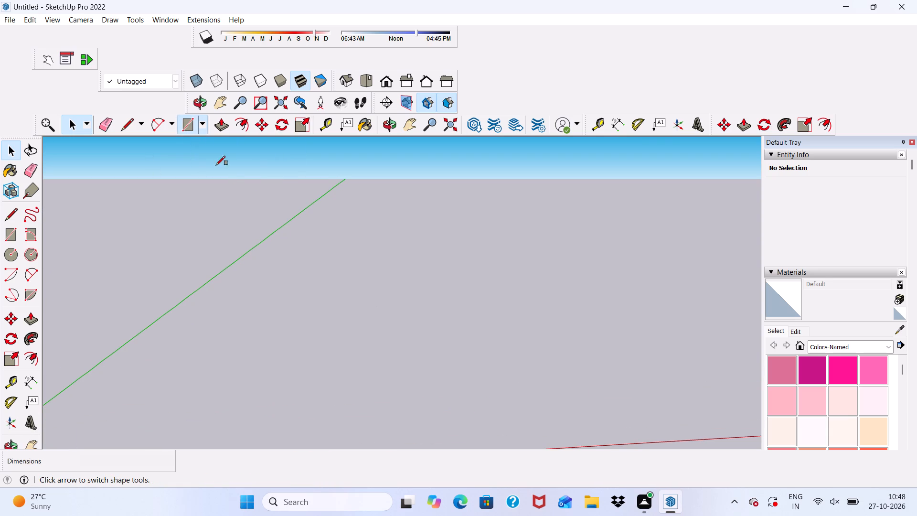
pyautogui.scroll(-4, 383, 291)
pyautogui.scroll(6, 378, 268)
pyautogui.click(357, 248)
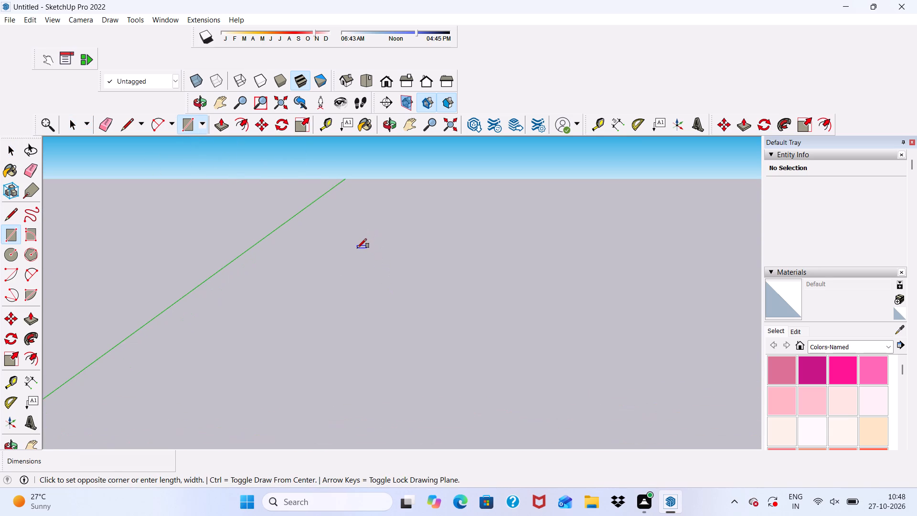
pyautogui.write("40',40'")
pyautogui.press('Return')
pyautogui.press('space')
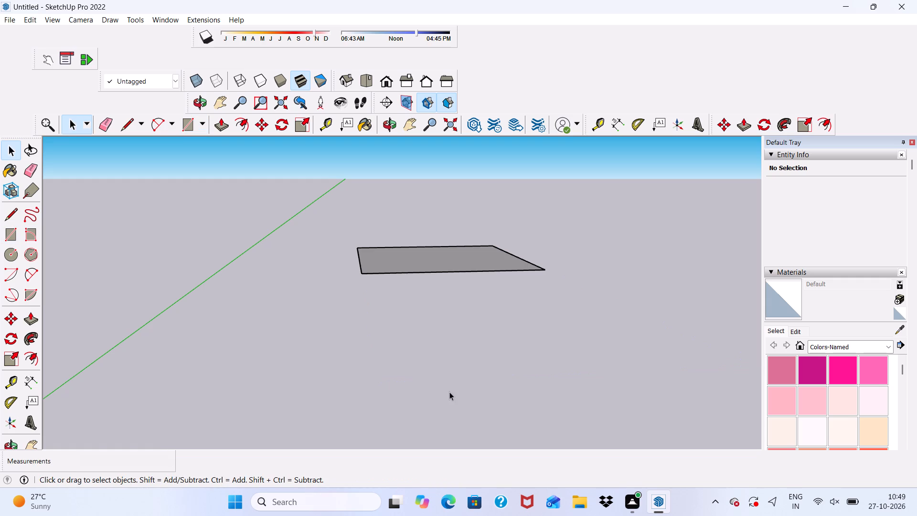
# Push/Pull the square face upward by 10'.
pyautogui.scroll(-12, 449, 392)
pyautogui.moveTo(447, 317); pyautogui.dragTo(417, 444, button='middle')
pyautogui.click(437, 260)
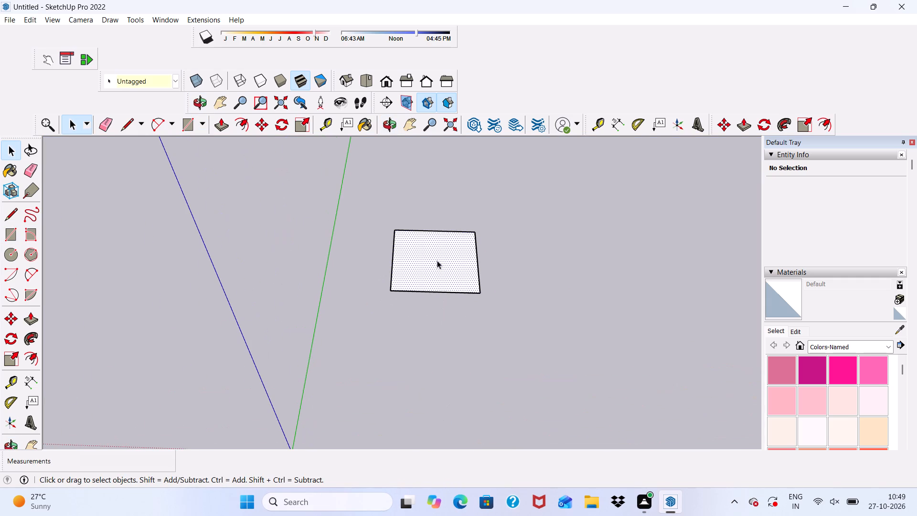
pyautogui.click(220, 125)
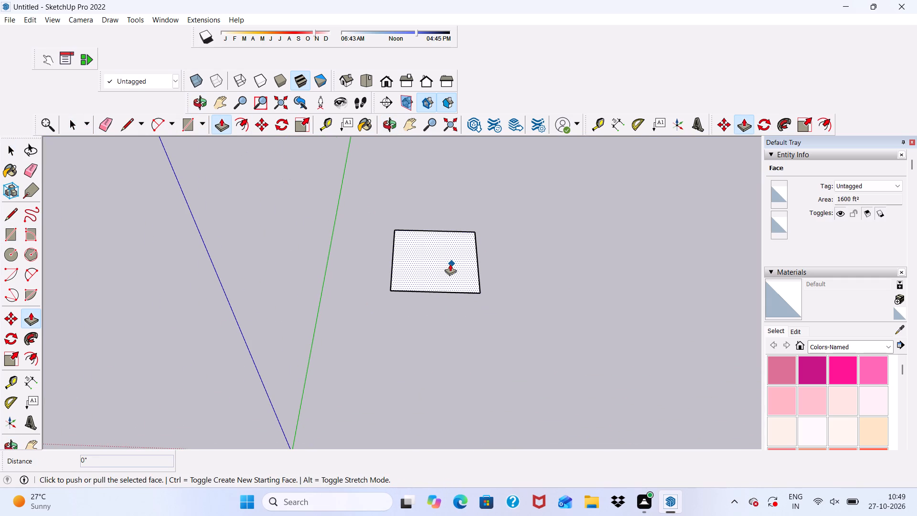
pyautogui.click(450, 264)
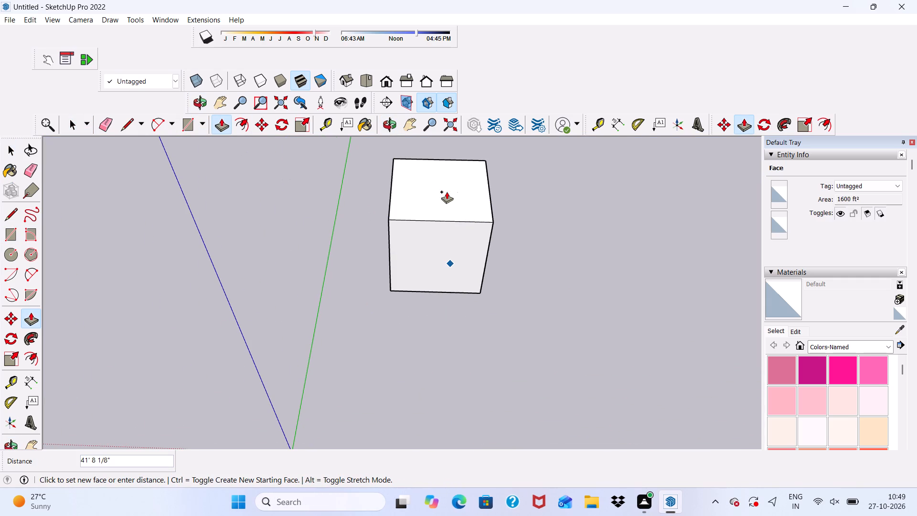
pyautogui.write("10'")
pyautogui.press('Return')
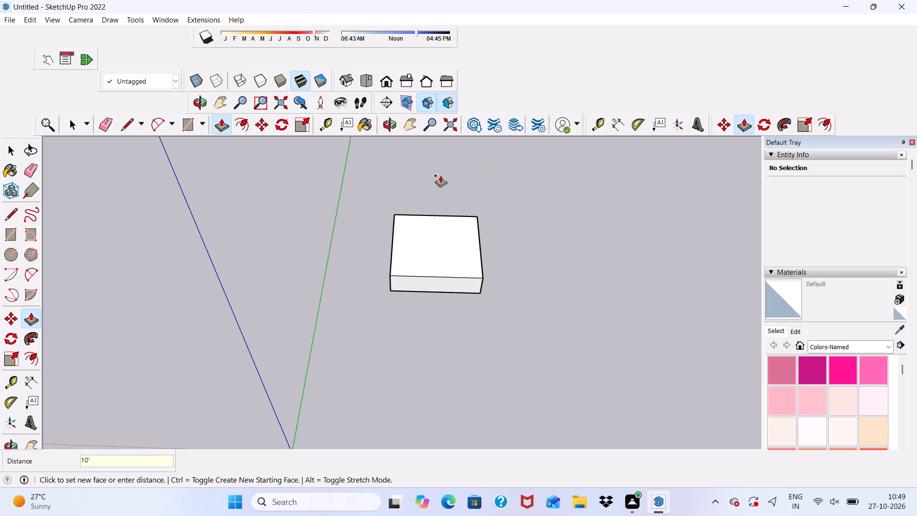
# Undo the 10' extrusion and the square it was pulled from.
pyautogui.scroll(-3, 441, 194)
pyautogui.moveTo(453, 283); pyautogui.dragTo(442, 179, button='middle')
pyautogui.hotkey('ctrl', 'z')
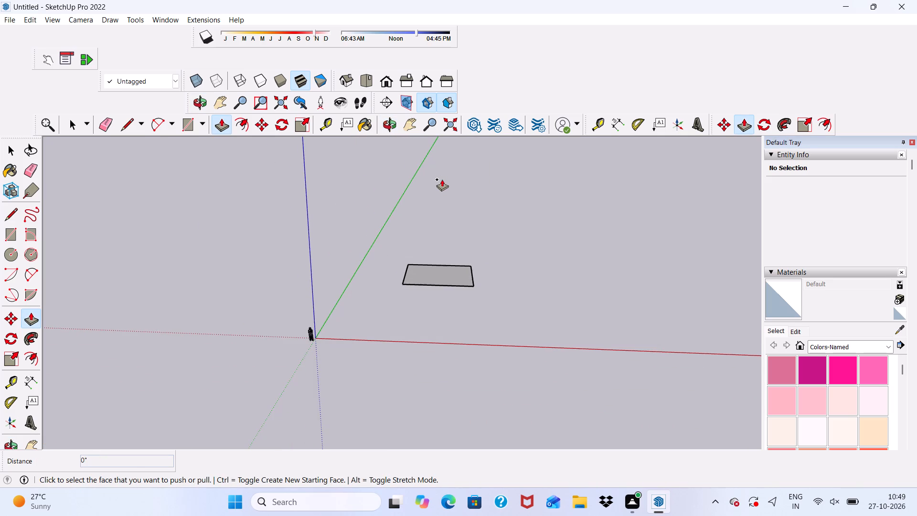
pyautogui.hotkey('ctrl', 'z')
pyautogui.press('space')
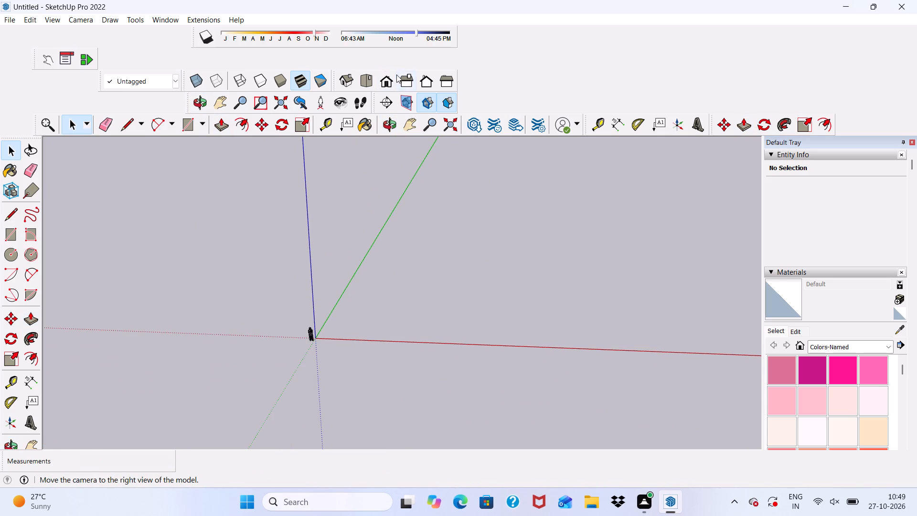
# Draw a 40' by 40' rectangle on the ground plane between the green and red axes.
pyautogui.click(383, 83)
pyautogui.scroll(20, 433, 373)
pyautogui.scroll(11, 433, 373)
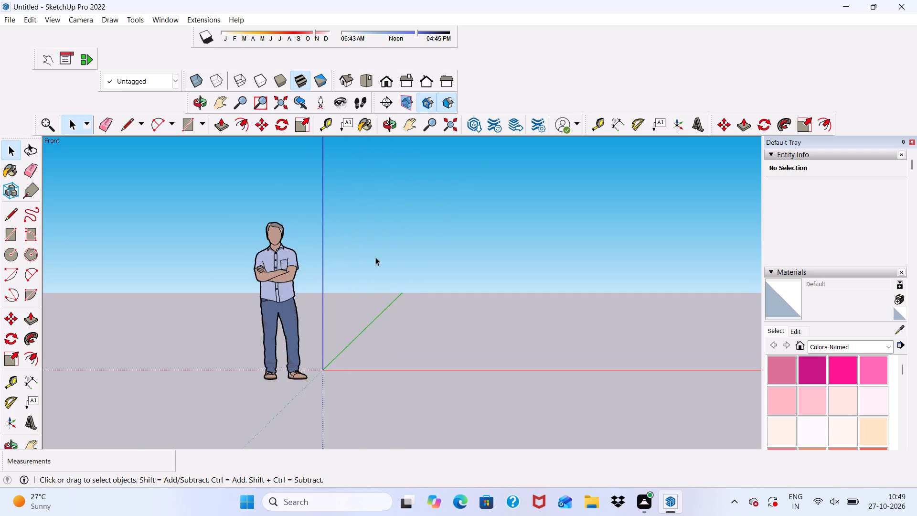
pyautogui.scroll(4, 375, 257)
pyautogui.scroll(-1, 280, 291)
pyautogui.moveTo(277, 291); pyautogui.dragTo(378, 319, button='middle')
pyautogui.scroll(1, 378, 319)
pyautogui.scroll(-1, 244, 274)
pyautogui.scroll(7, 530, 269)
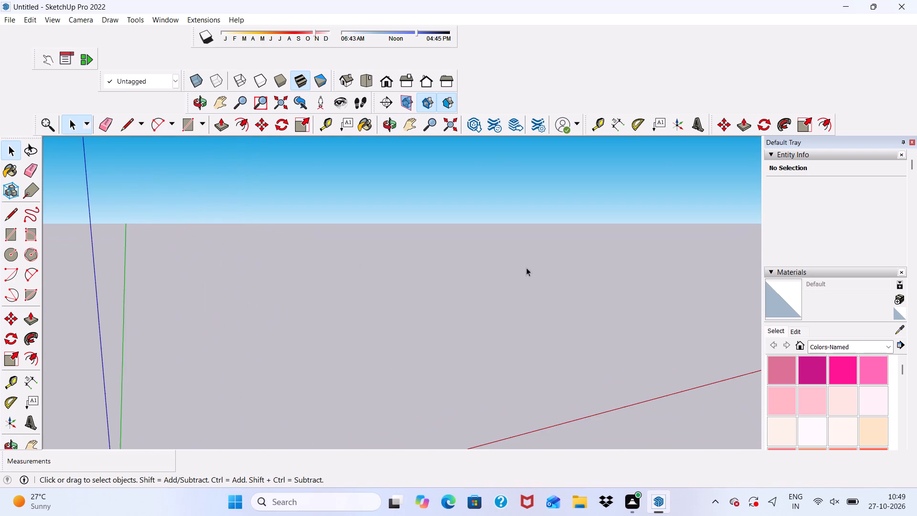
pyautogui.scroll(4, 526, 268)
pyautogui.scroll(-7, 405, 258)
pyautogui.scroll(1, 405, 299)
pyautogui.moveTo(405, 299); pyautogui.dragTo(392, 325, button='middle')
pyautogui.scroll(-10, 300, 256)
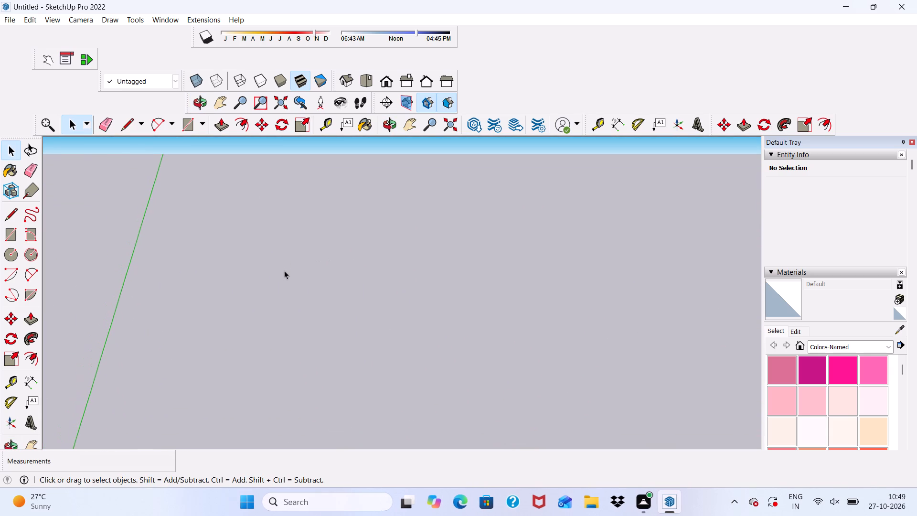
pyautogui.moveTo(284, 276); pyautogui.dragTo(277, 260, button='middle')
pyautogui.scroll(-1, 262, 243)
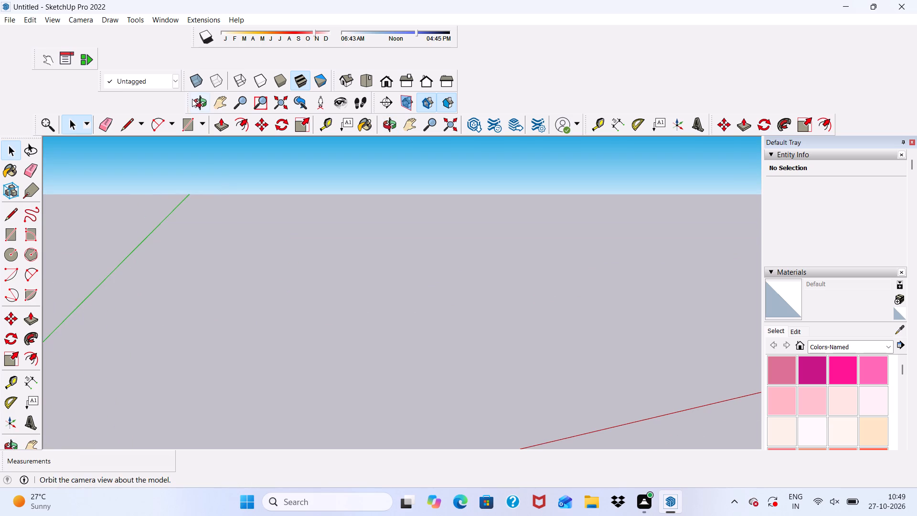
pyautogui.click(185, 129)
pyautogui.scroll(-5, 301, 294)
pyautogui.scroll(2, 279, 263)
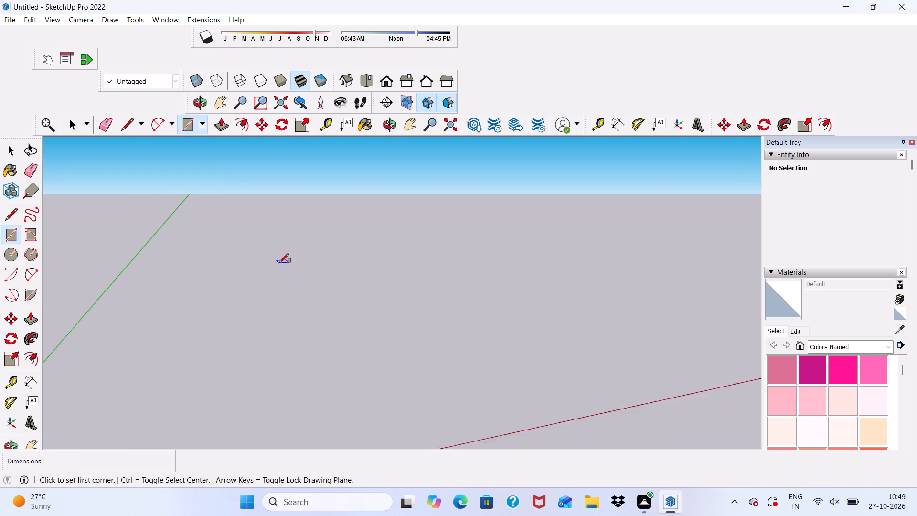
pyautogui.scroll(4, 279, 263)
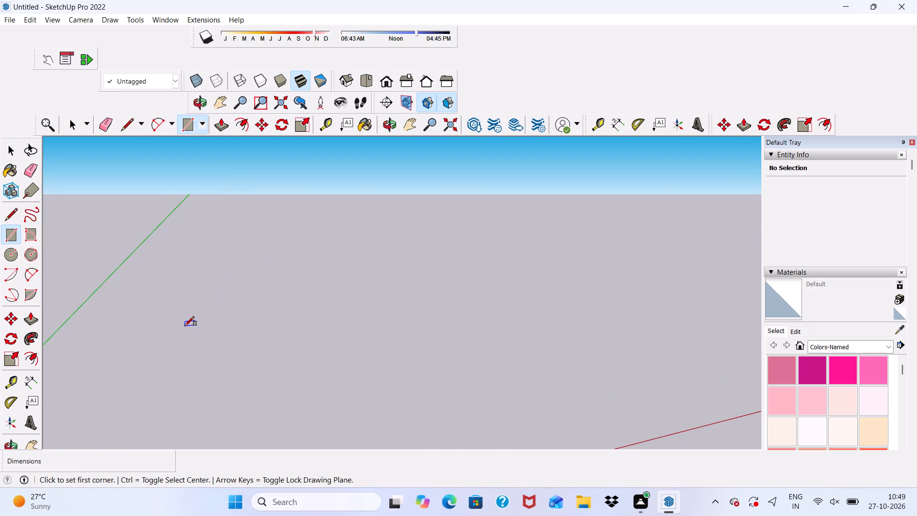
pyautogui.click(176, 320)
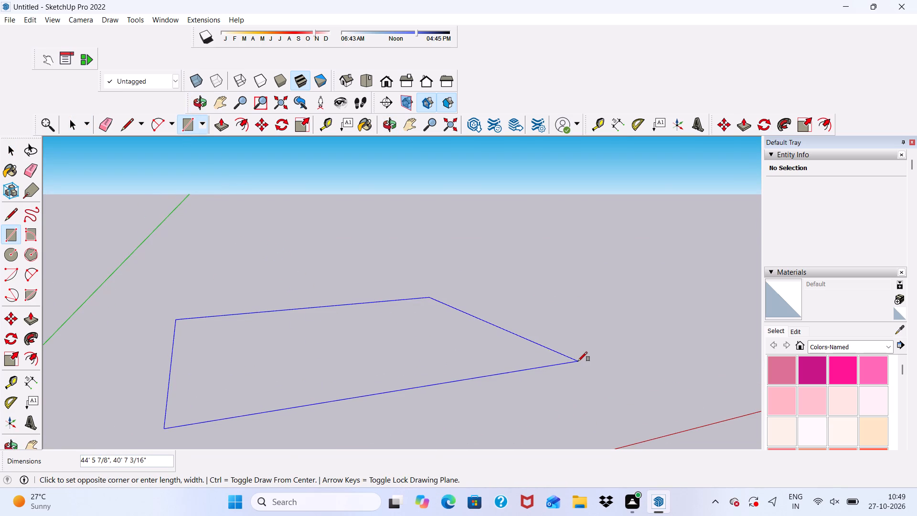
pyautogui.write("40',40'")
pyautogui.press('Return')
pyautogui.press('space')
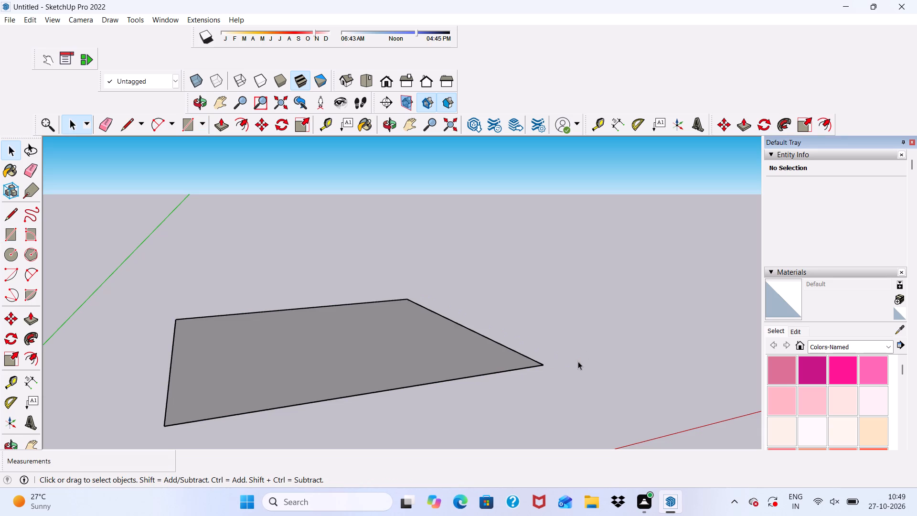
# Offset the square's edges inward by 9" to outline the wall thickness.
pyautogui.scroll(-9, 513, 269)
pyautogui.moveTo(490, 259); pyautogui.dragTo(366, 312, button='middle')
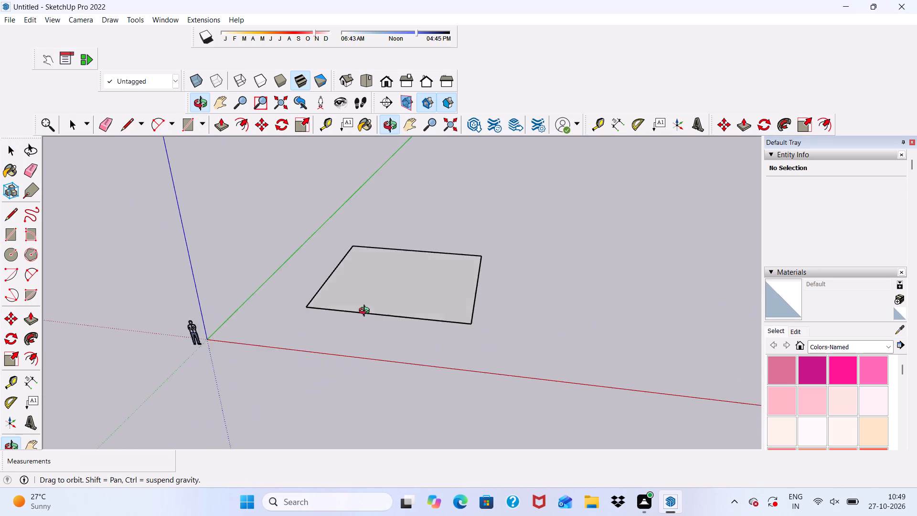
pyautogui.moveTo(366, 312); pyautogui.dragTo(371, 316, button='middle')
pyautogui.scroll(13, 350, 285)
pyautogui.scroll(1, 316, 311)
pyautogui.scroll(-3, 247, 272)
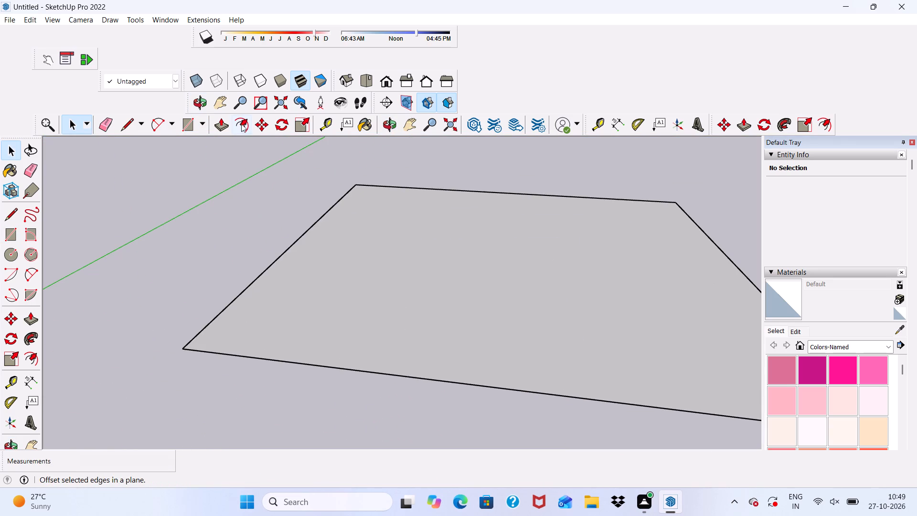
pyautogui.click(241, 118)
pyautogui.click(313, 288)
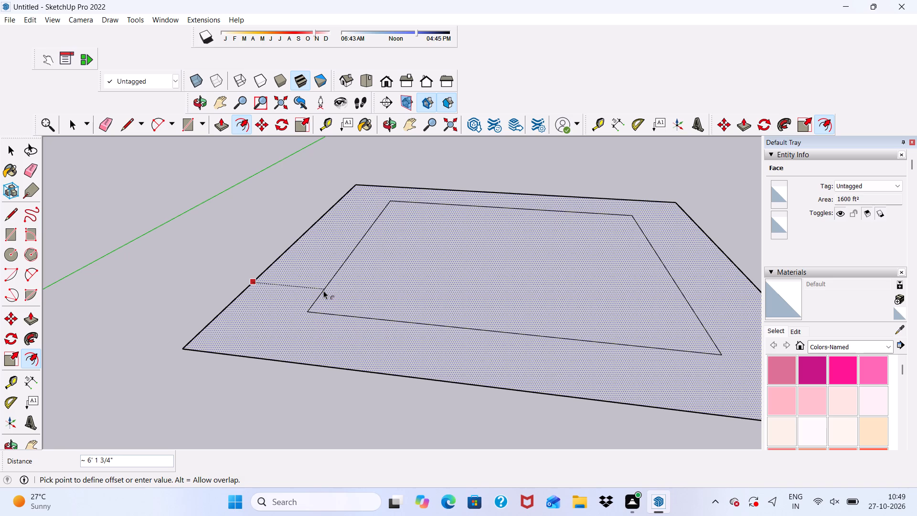
pyautogui.write('9"')
pyautogui.press('Return')
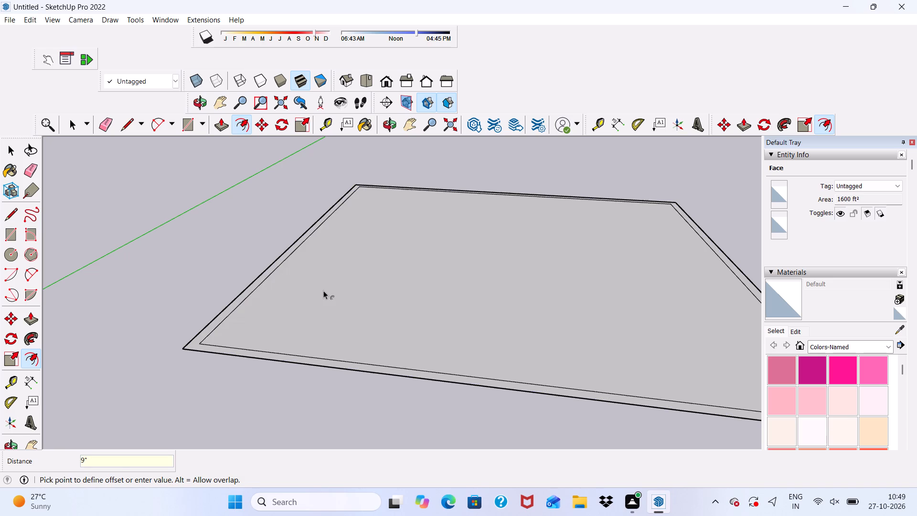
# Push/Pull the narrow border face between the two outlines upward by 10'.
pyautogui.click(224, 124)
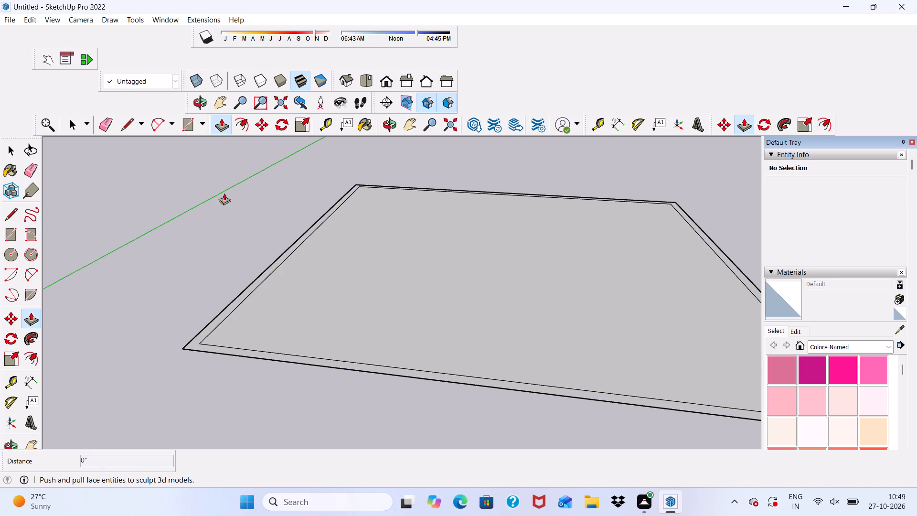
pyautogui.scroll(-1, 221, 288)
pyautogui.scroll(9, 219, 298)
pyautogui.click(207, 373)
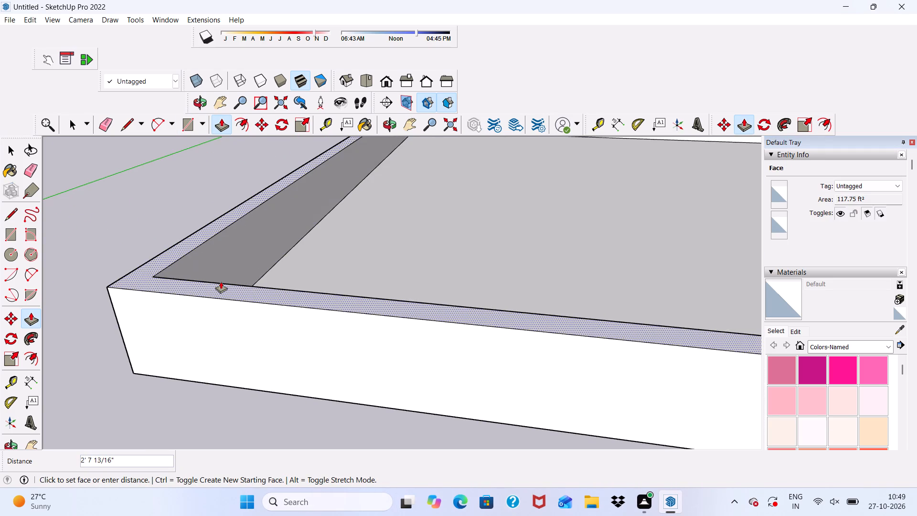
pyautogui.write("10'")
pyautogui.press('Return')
# Examine the extruded walls from above and from the front.
pyautogui.scroll(-16, 221, 281)
pyautogui.moveTo(300, 314); pyautogui.dragTo(302, 284, button='middle')
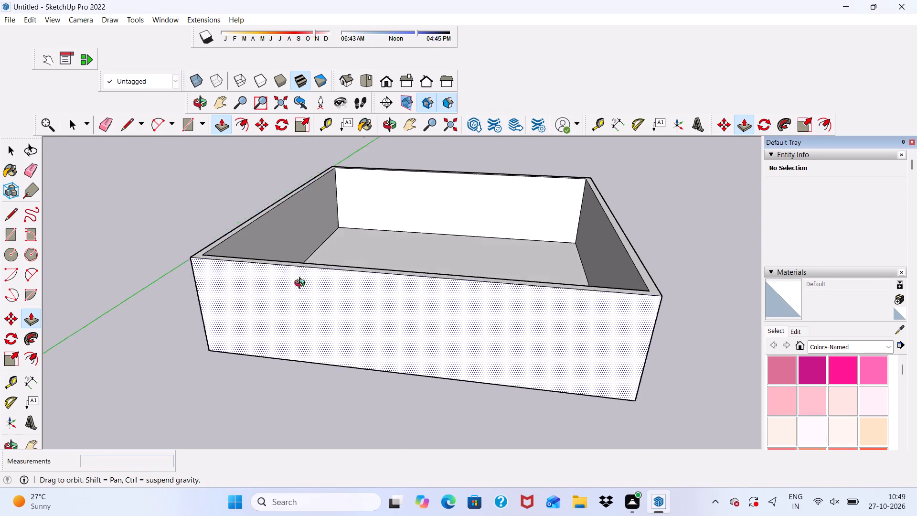
pyautogui.moveTo(302, 284); pyautogui.dragTo(311, 222, button='middle')
pyautogui.scroll(-6, 316, 228)
pyautogui.moveTo(417, 304); pyautogui.dragTo(488, 384, button='middle')
pyautogui.scroll(7, 451, 323)
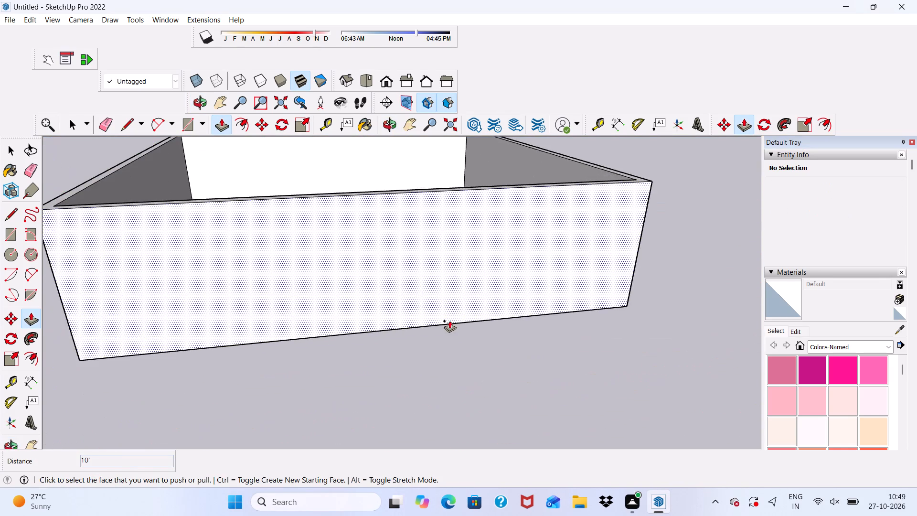
pyautogui.moveTo(288, 364); pyautogui.dragTo(229, 382, button='middle')
pyautogui.scroll(-6, 219, 373)
pyautogui.moveTo(267, 369); pyautogui.dragTo(277, 311, button='middle')
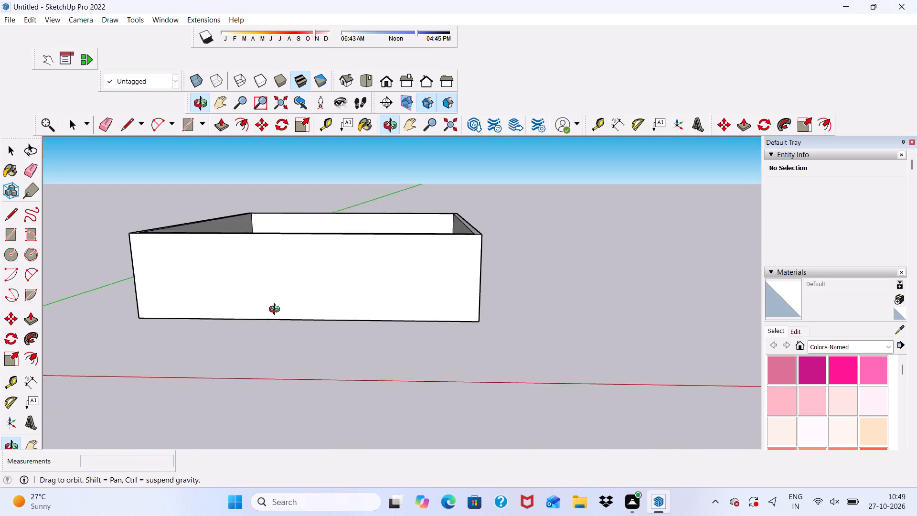
pyautogui.moveTo(277, 311); pyautogui.dragTo(287, 304, button='middle')
pyautogui.scroll(5, 287, 304)
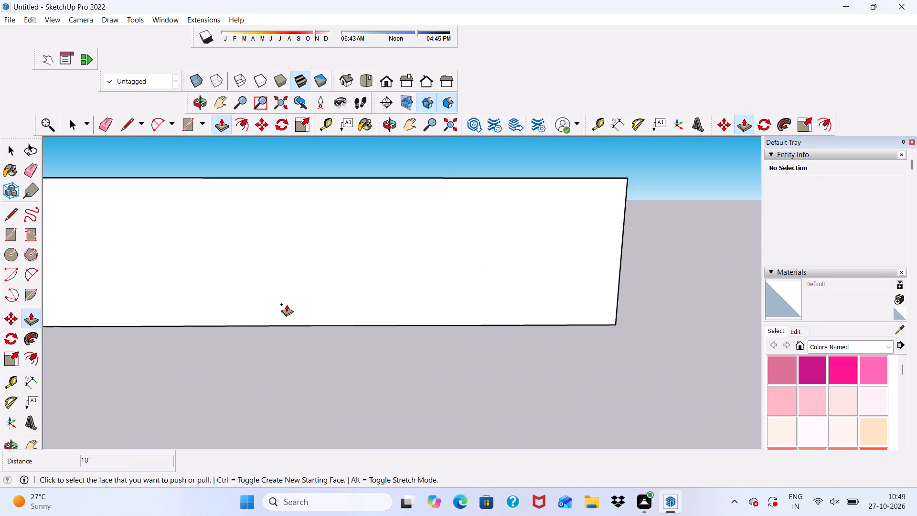
pyautogui.scroll(-5, 287, 305)
pyautogui.moveTo(285, 376); pyautogui.dragTo(298, 333, button='middle')
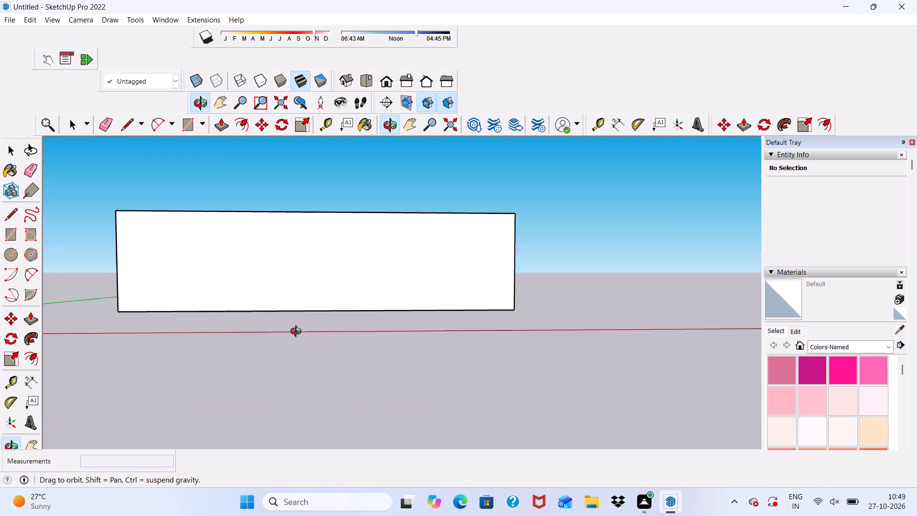
pyautogui.moveTo(298, 333); pyautogui.dragTo(298, 383, button='middle')
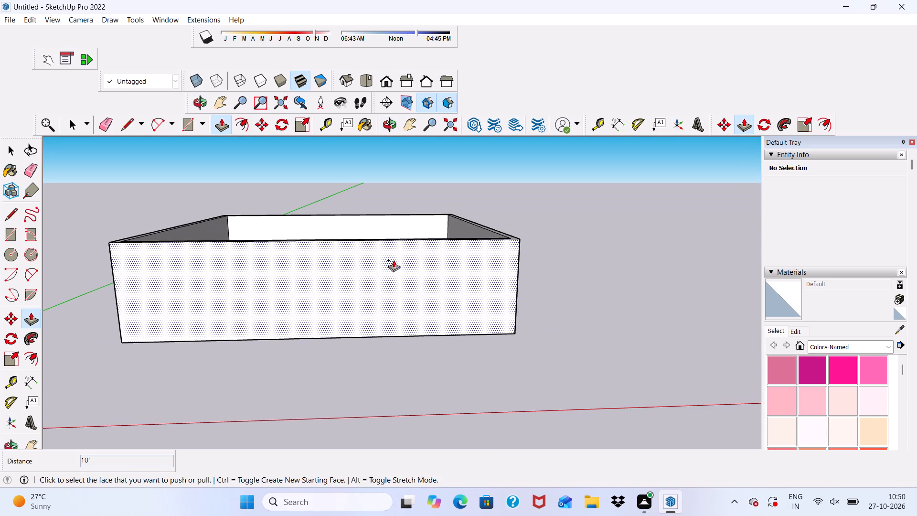
pyautogui.scroll(-5, 575, 276)
pyautogui.scroll(1, 490, 345)
pyautogui.moveTo(485, 321); pyautogui.dragTo(489, 301, button='middle')
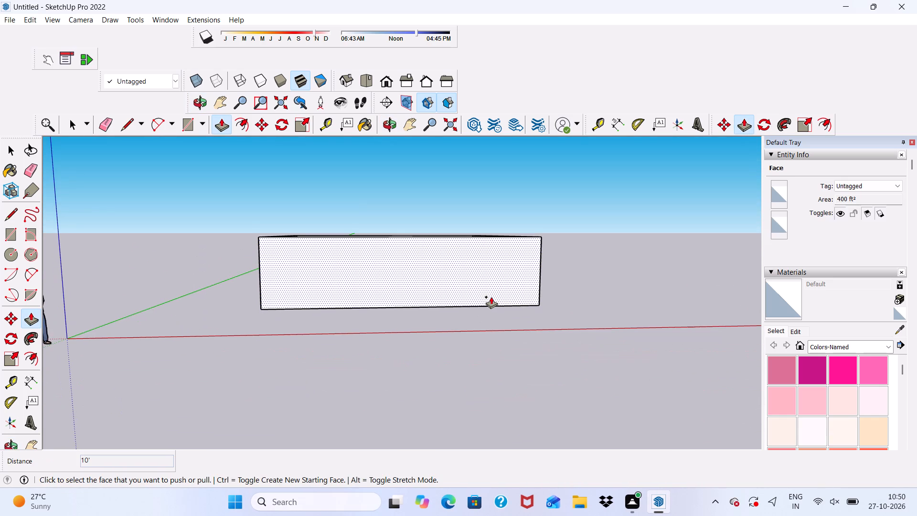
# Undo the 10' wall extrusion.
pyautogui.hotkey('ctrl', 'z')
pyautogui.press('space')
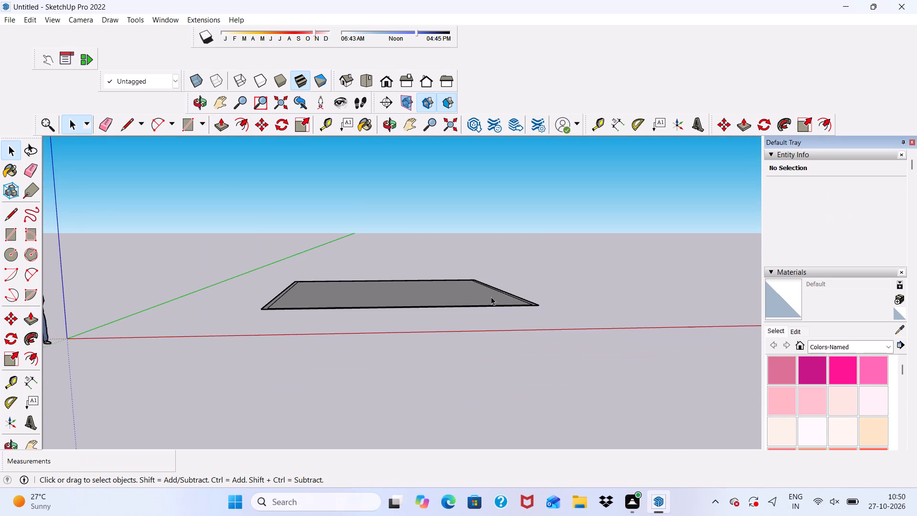
# Place a guide parallel to the inner outline edge nearest the red axis, about 10' 11" inward across the floor face.
pyautogui.scroll(-6, 480, 303)
pyautogui.moveTo(359, 300); pyautogui.dragTo(310, 387, button='middle')
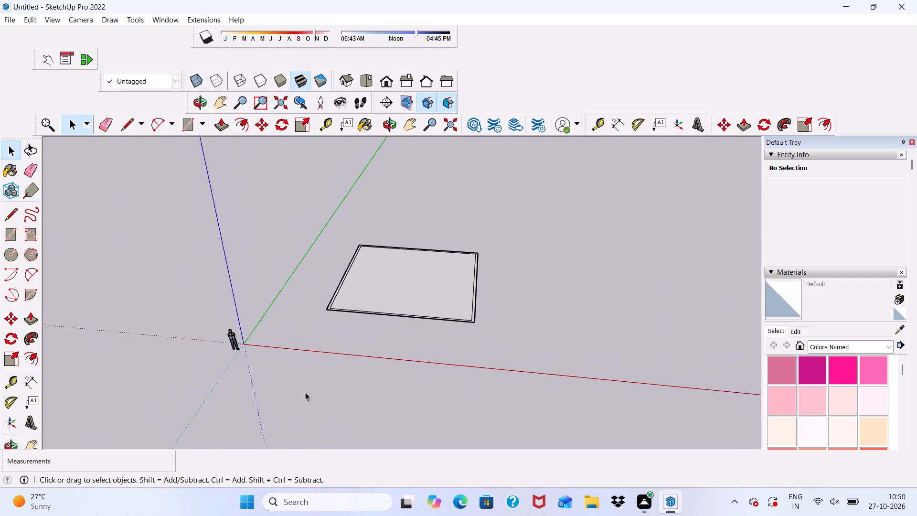
pyautogui.scroll(3, 276, 162)
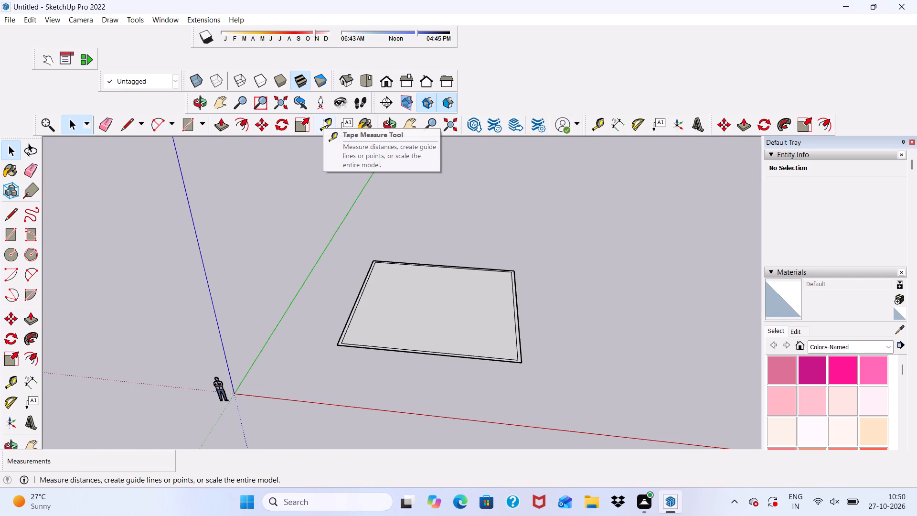
pyautogui.scroll(3, 323, 119)
pyautogui.click(328, 125)
pyautogui.scroll(-5, 340, 150)
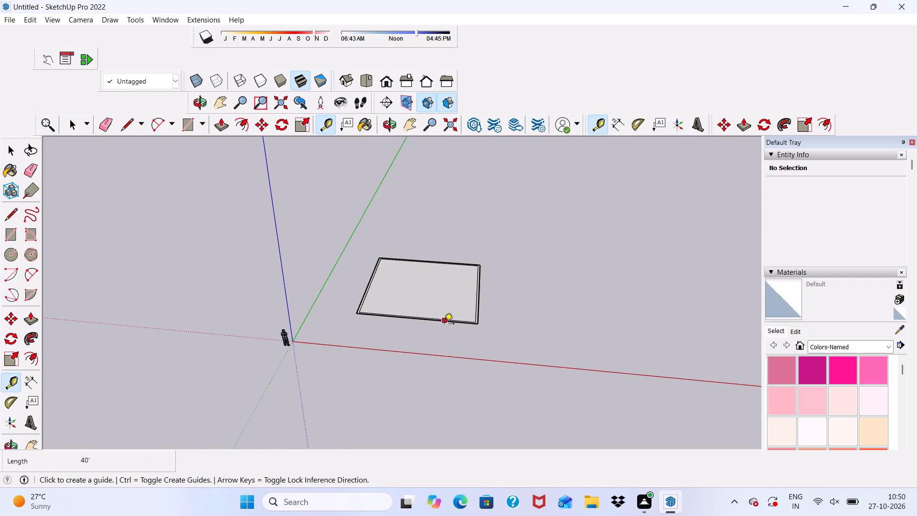
pyautogui.moveTo(444, 324); pyautogui.dragTo(332, 396, button='middle')
pyautogui.scroll(5, 438, 347)
pyautogui.scroll(11, 367, 333)
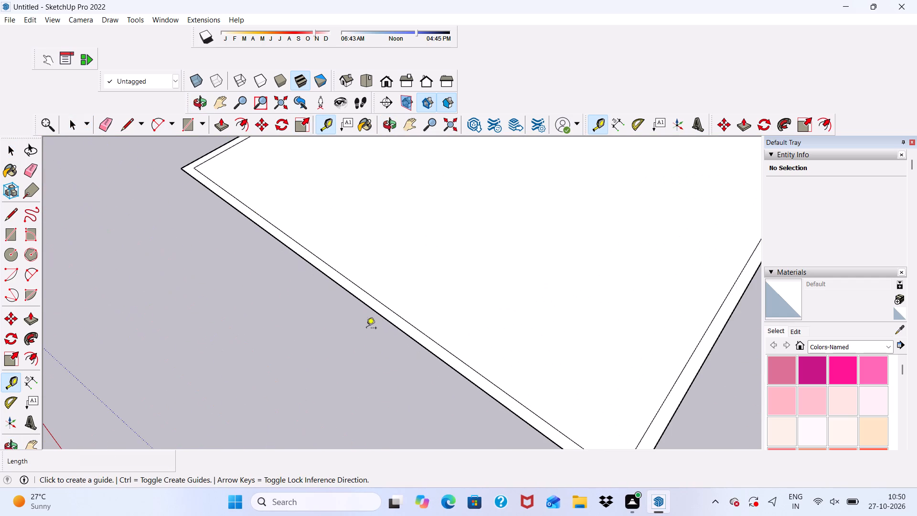
pyautogui.click(375, 301)
pyautogui.scroll(-5, 380, 319)
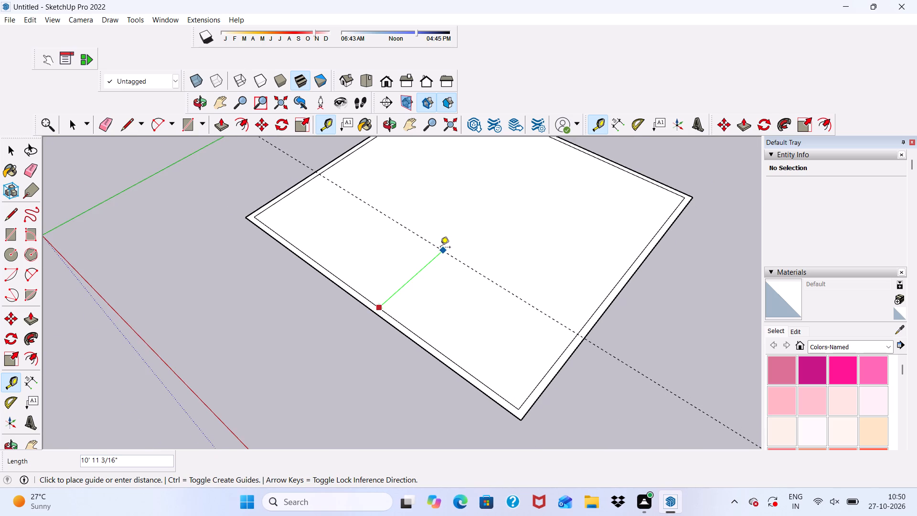
pyautogui.click(440, 248)
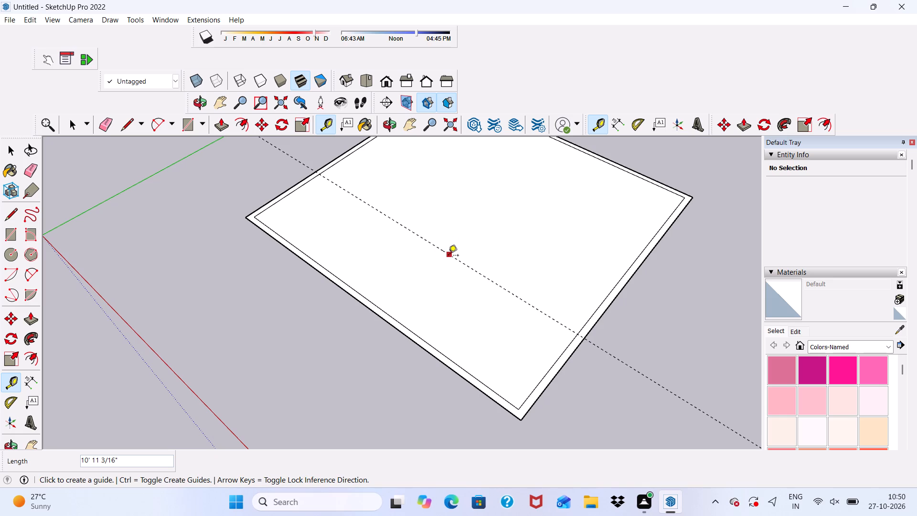
# Add a second parallel guide 6" from the first, on the side farther from the red axis.
pyautogui.click(448, 256)
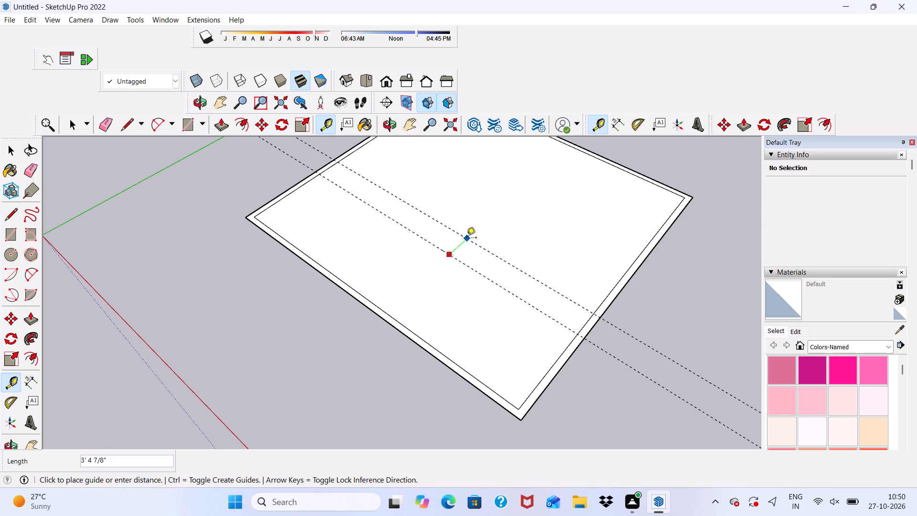
pyautogui.press('6')
pyautogui.hotkey('shift', '"')
pyautogui.press('Return')
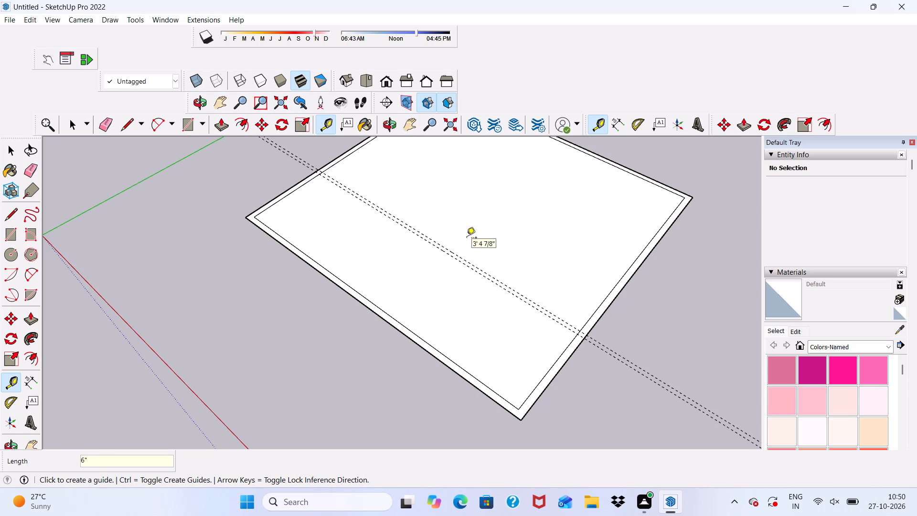
# Draw a 40' line along the guide nearer the red axis, between the plan's opposite outer edges.
pyautogui.click(120, 134)
pyautogui.scroll(-5, 145, 193)
pyautogui.scroll(1, 224, 267)
pyautogui.moveTo(224, 268); pyautogui.dragTo(231, 276, button='middle')
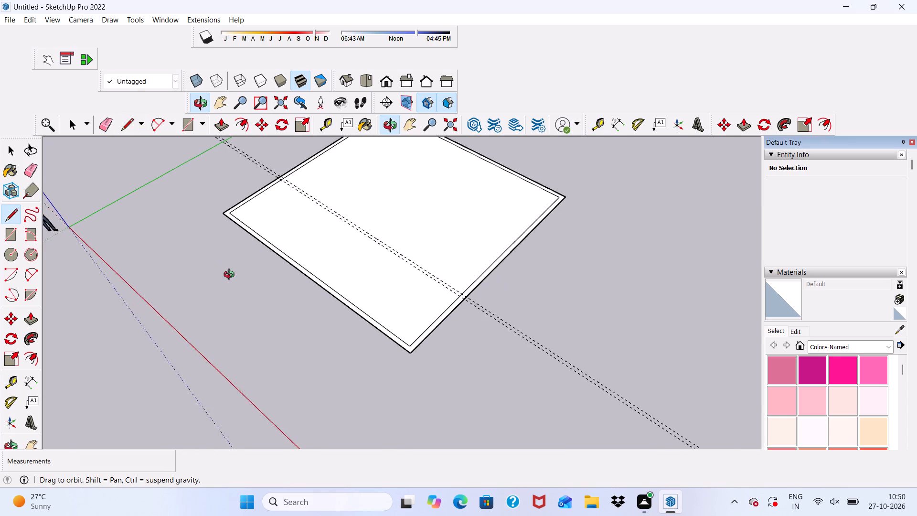
pyautogui.moveTo(231, 276); pyautogui.dragTo(245, 285, button='middle')
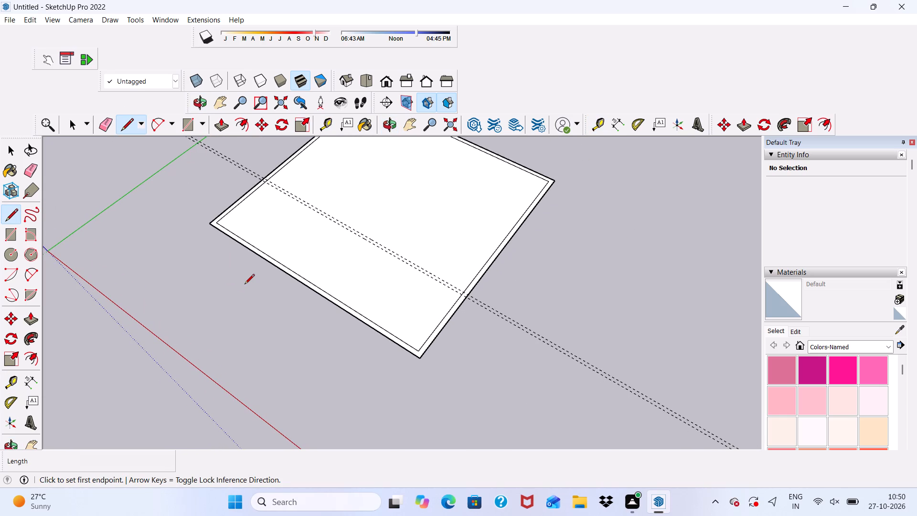
pyautogui.scroll(5, 284, 215)
pyautogui.scroll(5, 264, 161)
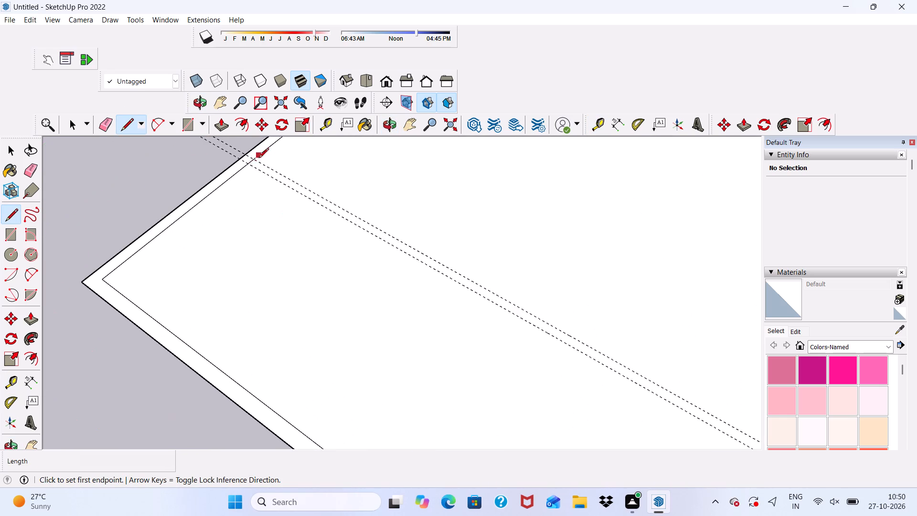
pyautogui.scroll(10, 255, 159)
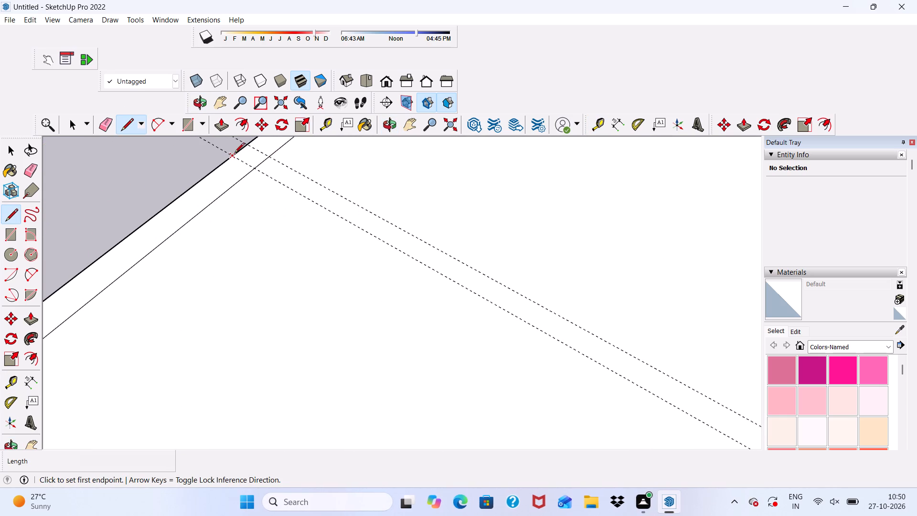
pyautogui.click(232, 157)
pyautogui.scroll(-9, 295, 214)
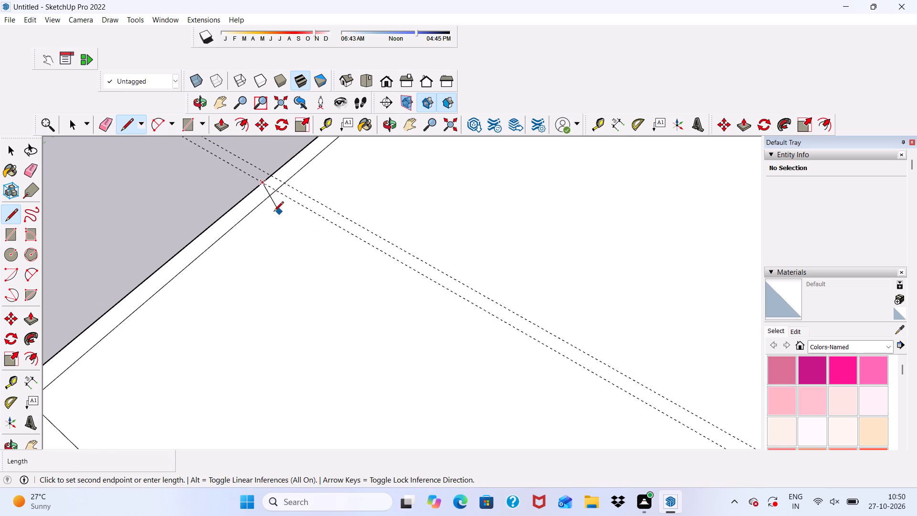
pyautogui.scroll(-12, 274, 212)
pyautogui.scroll(7, 502, 300)
pyautogui.scroll(5, 491, 398)
pyautogui.scroll(4, 459, 368)
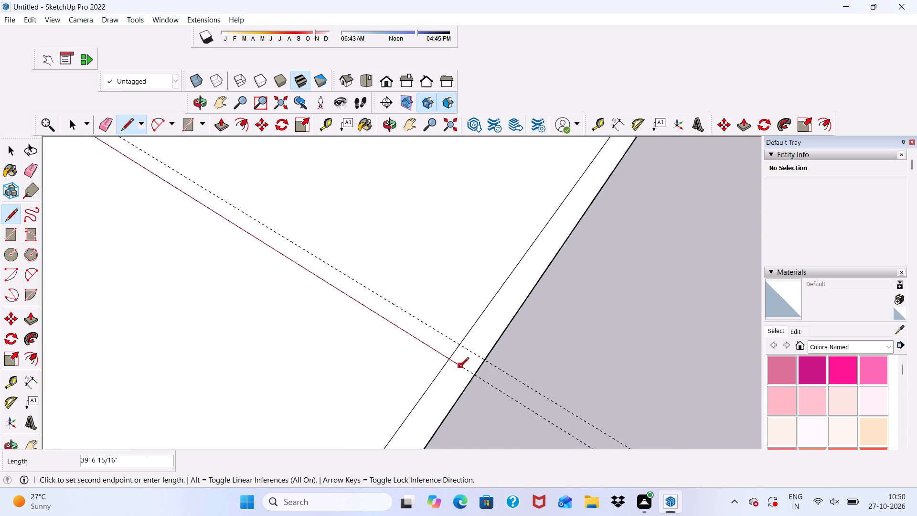
pyautogui.click(473, 376)
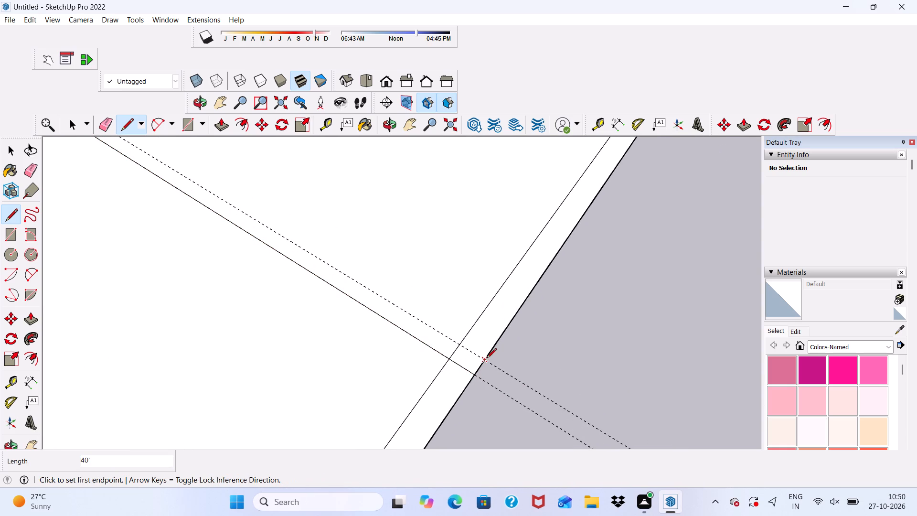
# Draw a second 40' line along the guide farther from the red axis, between the same outer edges.
pyautogui.click(483, 362)
pyautogui.scroll(-15, 483, 362)
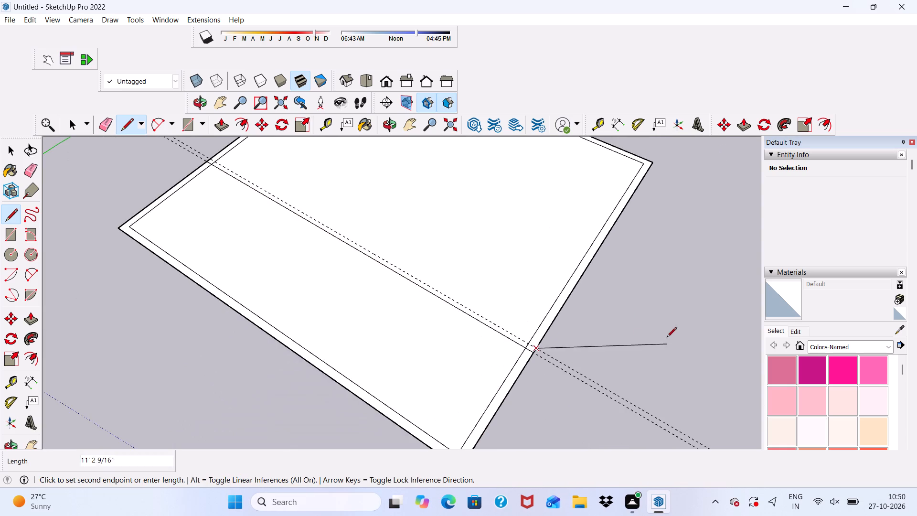
pyautogui.scroll(5, 84, 146)
pyautogui.scroll(-5, 142, 207)
pyautogui.scroll(10, 255, 184)
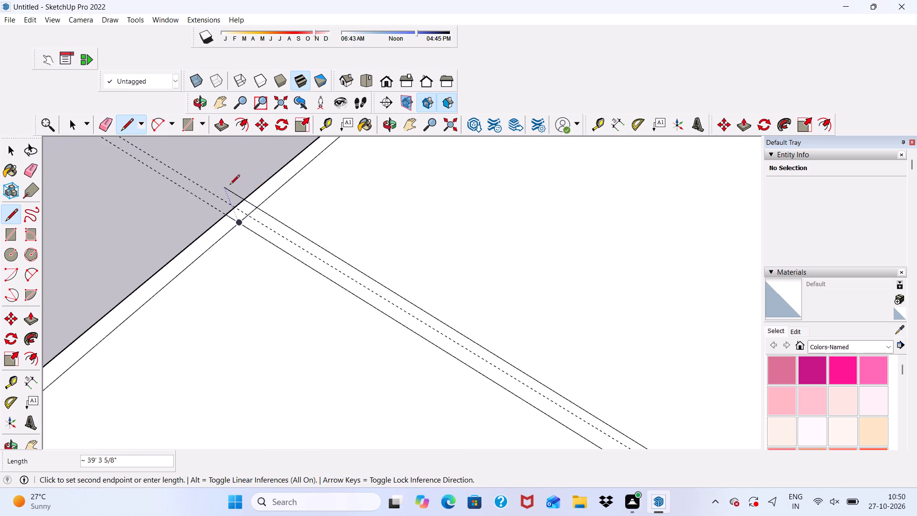
pyautogui.scroll(9, 230, 185)
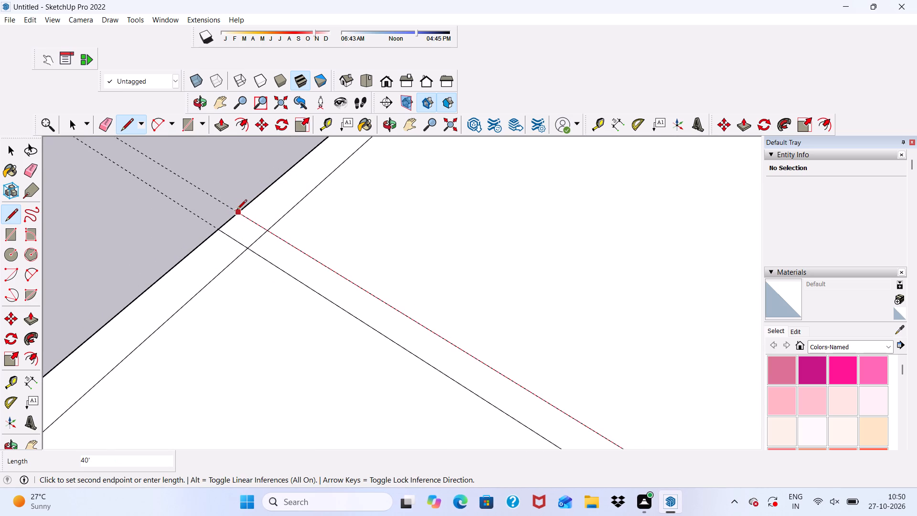
pyautogui.click(237, 210)
# Erase both construction guides, keeping the two partition lines.
pyautogui.click(108, 124)
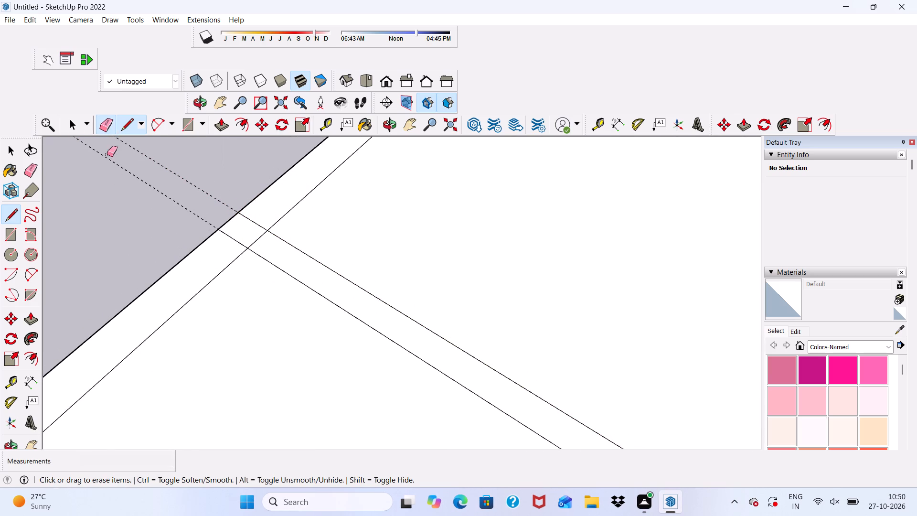
pyautogui.moveTo(113, 193); pyautogui.dragTo(190, 175)
pyautogui.scroll(-14, 154, 188)
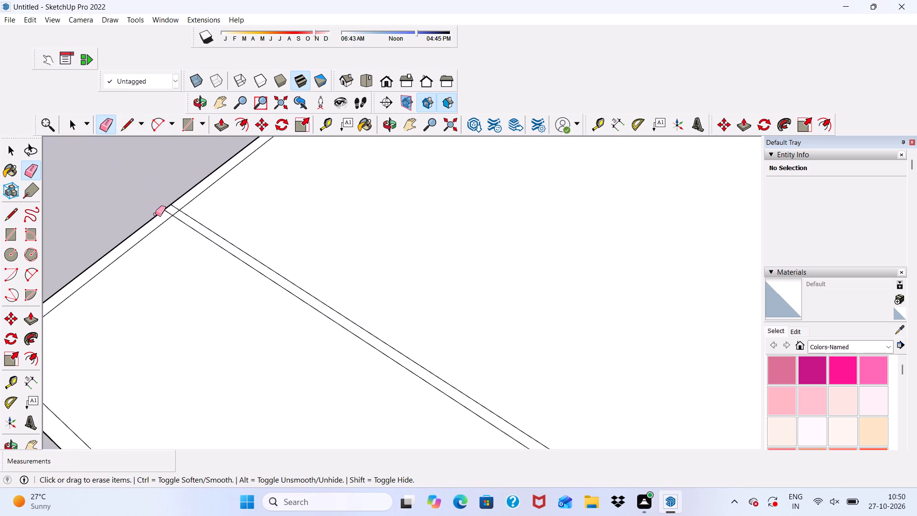
# At the partition end farther from the green axis, erase the inner outline segment between its lines and the farther line's stub across the outer wall.
pyautogui.scroll(-9, 155, 214)
pyautogui.moveTo(336, 377); pyautogui.dragTo(541, 409, button='middle')
pyautogui.scroll(6, 526, 351)
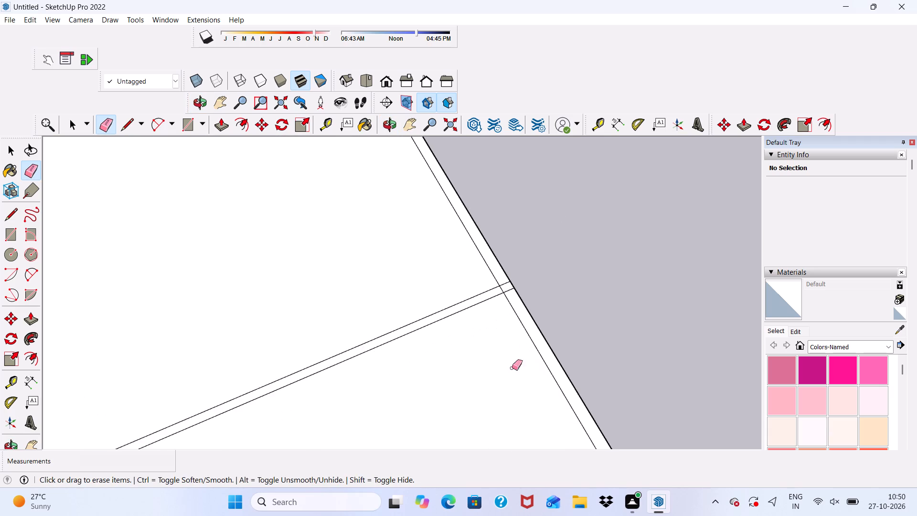
pyautogui.scroll(-1, 512, 368)
pyautogui.scroll(1, 512, 368)
pyautogui.moveTo(512, 368); pyautogui.dragTo(355, 354, button='middle')
pyautogui.scroll(15, 501, 352)
pyautogui.moveTo(471, 341); pyautogui.dragTo(460, 355)
pyautogui.moveTo(418, 355); pyautogui.dragTo(470, 364)
pyautogui.scroll(-20, 465, 344)
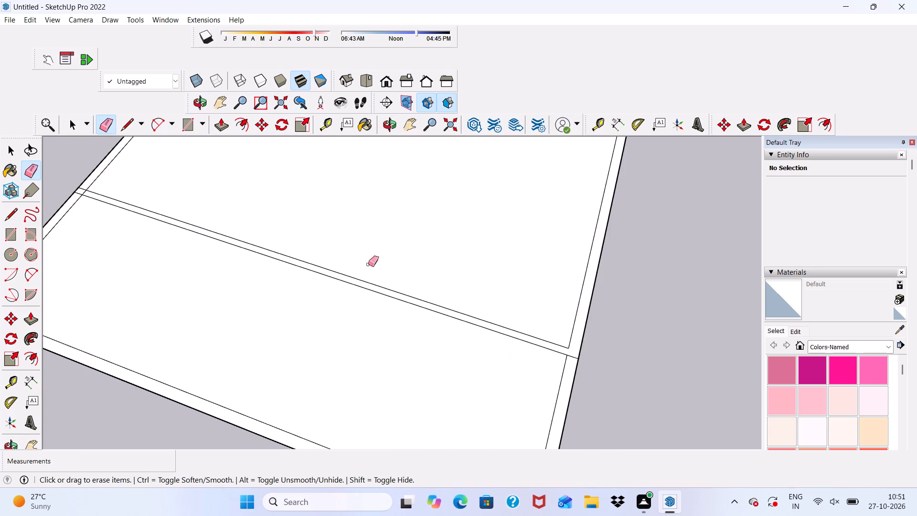
# Erase the matching inner outline segment and line stub at the partition end nearer the green axis.
pyautogui.scroll(5, 73, 222)
pyautogui.scroll(-12, 73, 222)
pyautogui.scroll(20, 209, 284)
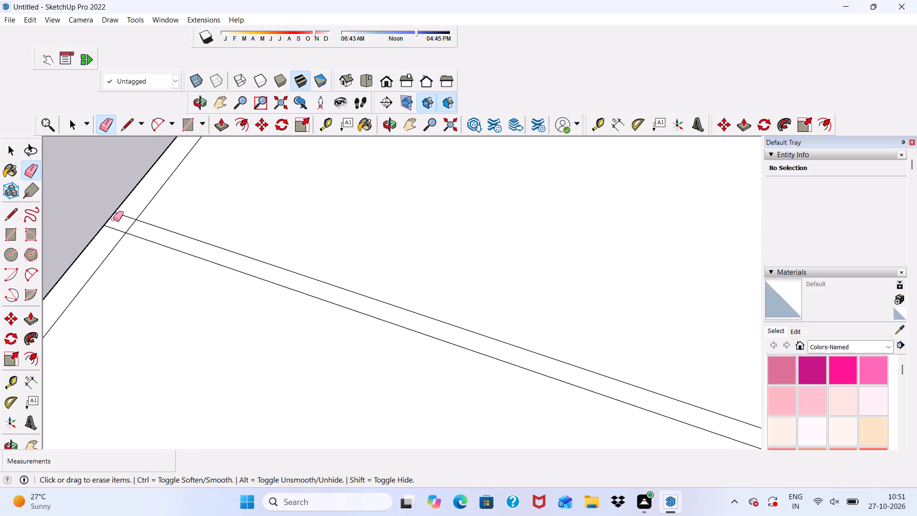
pyautogui.scroll(3, 113, 219)
pyautogui.moveTo(130, 208); pyautogui.dragTo(144, 234)
pyautogui.scroll(-3, 156, 228)
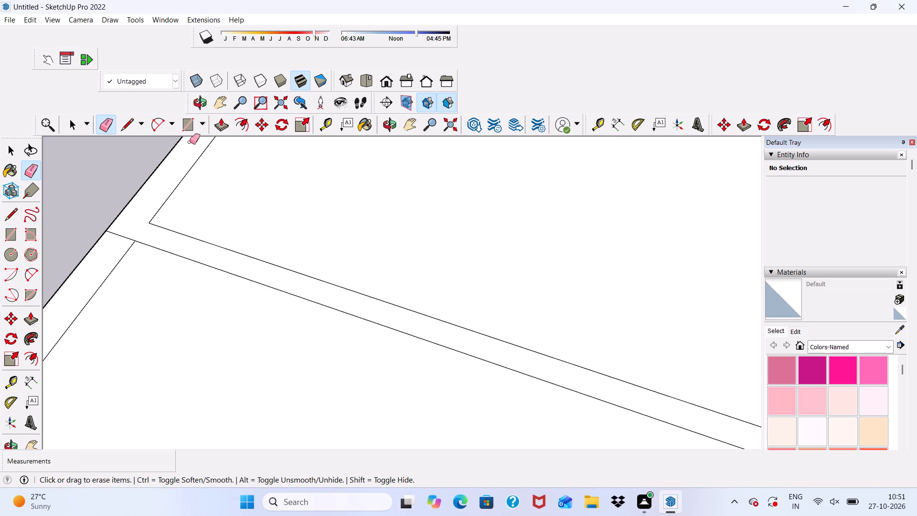
# Push/Pull the wall face enclosing the larger room, including the partition, up 10'.
pyautogui.click(218, 127)
pyautogui.scroll(2, 157, 218)
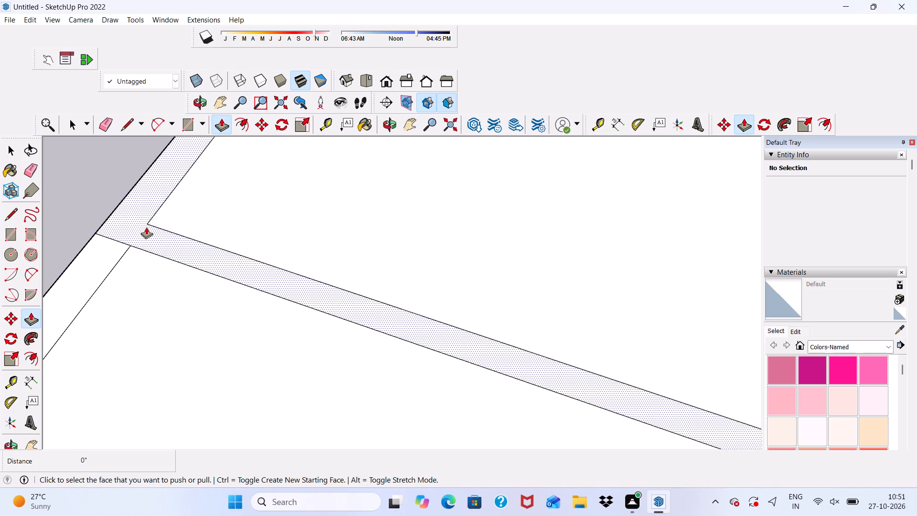
pyautogui.click(146, 227)
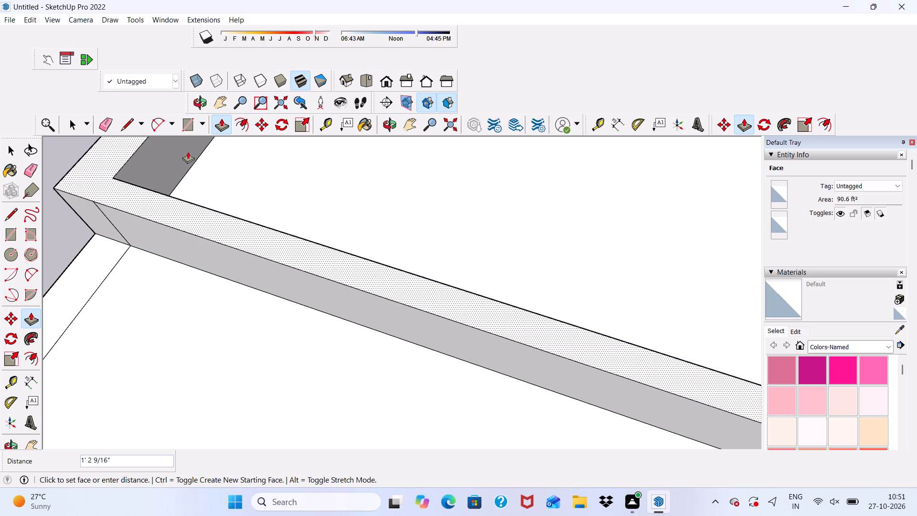
pyautogui.write("10'")
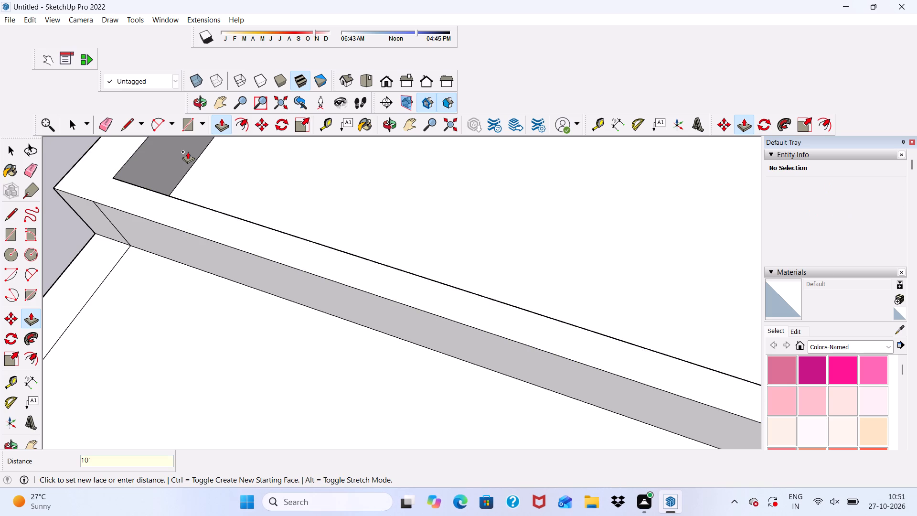
pyautogui.press('Return')
# Examine the raised walls and the flat smaller-room portion from the partition side.
pyautogui.scroll(-20, 185, 152)
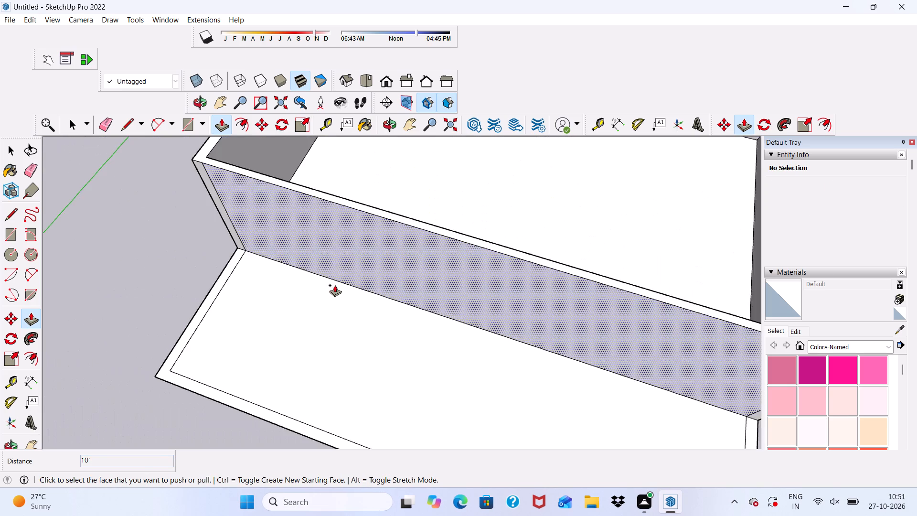
pyautogui.moveTo(335, 285); pyautogui.dragTo(352, 115, button='middle')
pyautogui.scroll(1, 353, 122)
pyautogui.scroll(-6, 258, 227)
pyautogui.moveTo(25, 363); pyautogui.dragTo(241, 324, button='middle')
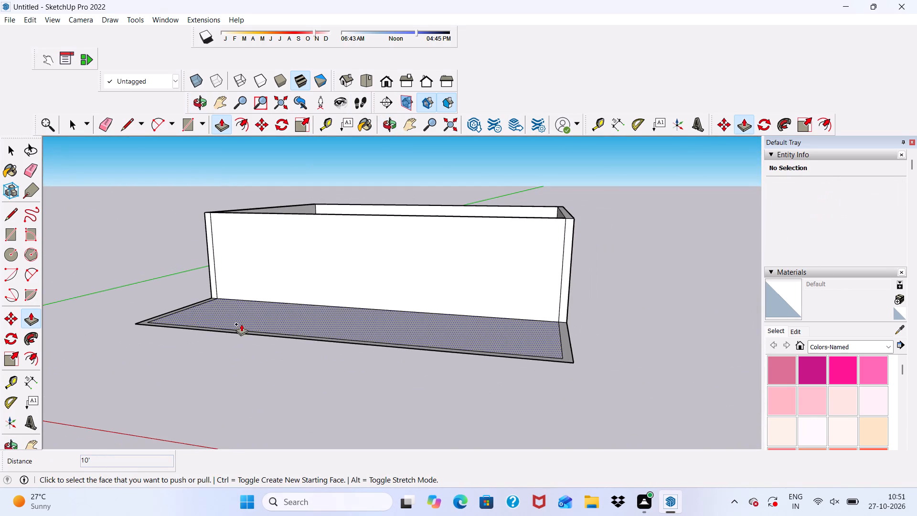
pyautogui.scroll(6, 173, 206)
pyautogui.scroll(-6, 169, 210)
pyautogui.moveTo(157, 228); pyautogui.dragTo(157, 228, button='middle')
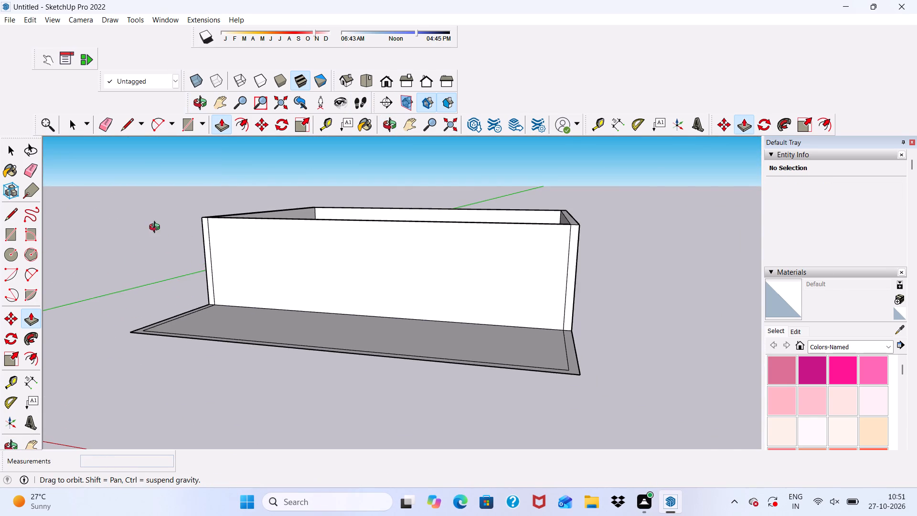
pyautogui.moveTo(157, 228); pyautogui.dragTo(253, 242, button='middle')
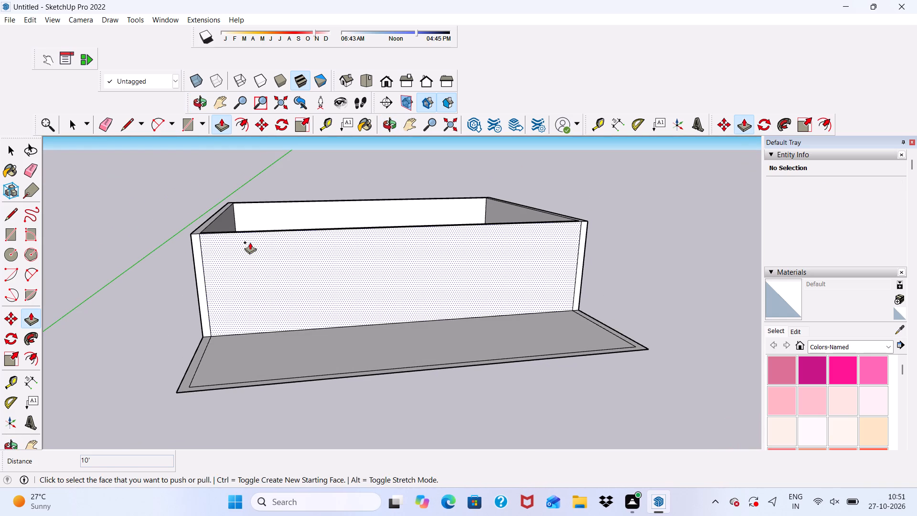
pyautogui.press('space')
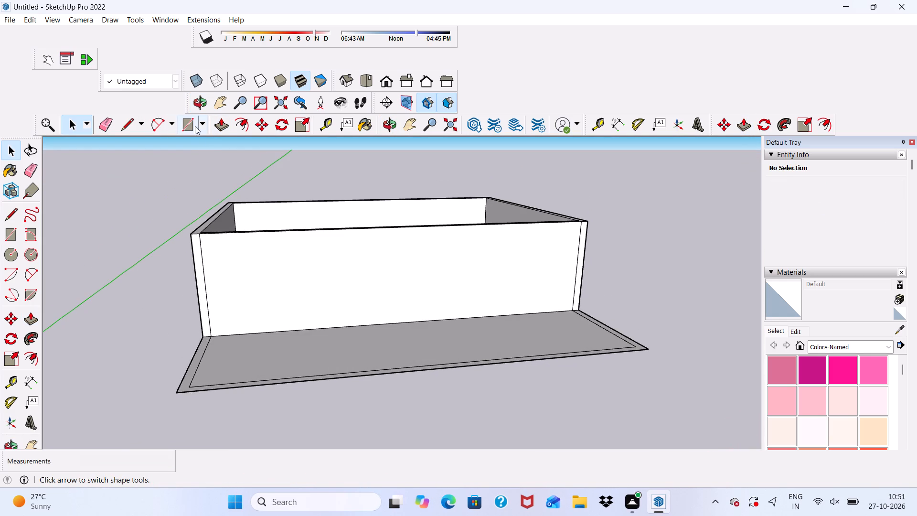
# Draw a rectangle about 30' by 28' 4" over the wall tops, from an outer rear corner to the partition's outer top edge.
pyautogui.click(189, 124)
pyautogui.scroll(-2, 199, 162)
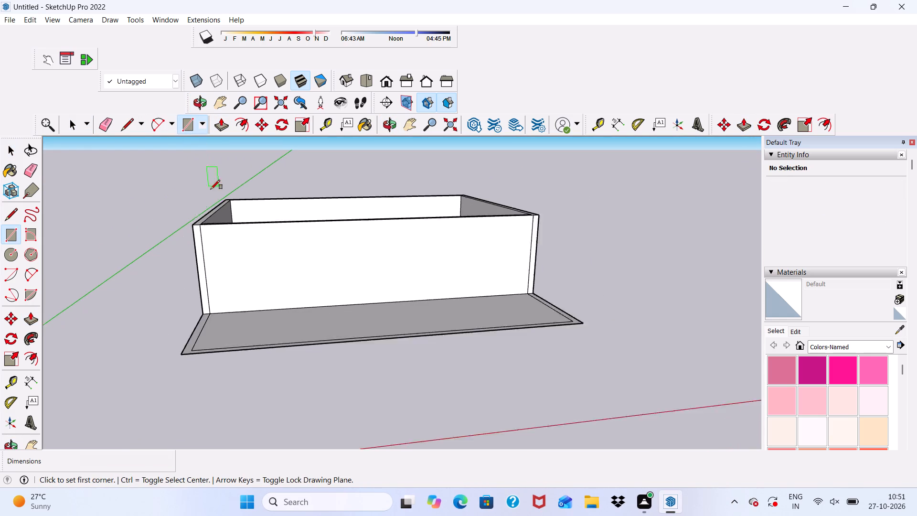
pyautogui.scroll(-3, 211, 189)
pyautogui.moveTo(260, 231); pyautogui.dragTo(282, 364, button='middle')
pyautogui.scroll(1, 273, 362)
pyautogui.scroll(-4, 229, 264)
pyautogui.scroll(11, 195, 224)
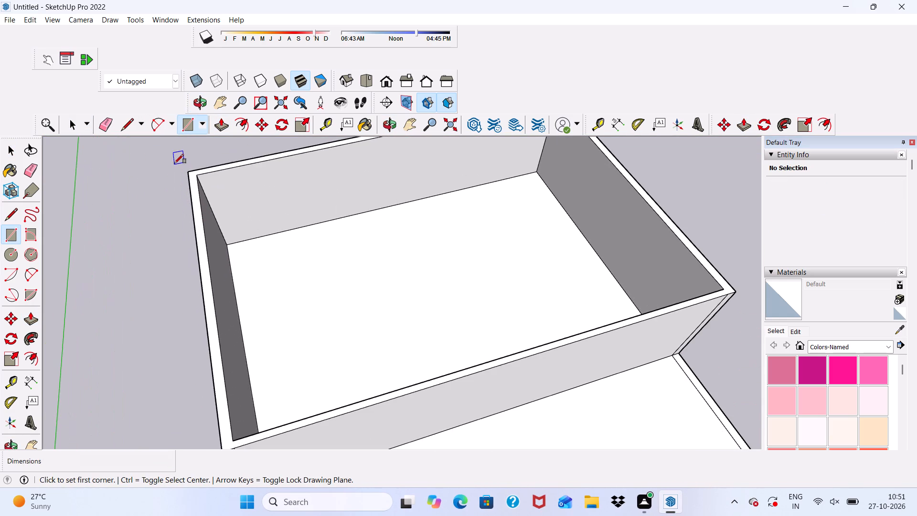
pyautogui.scroll(6, 184, 169)
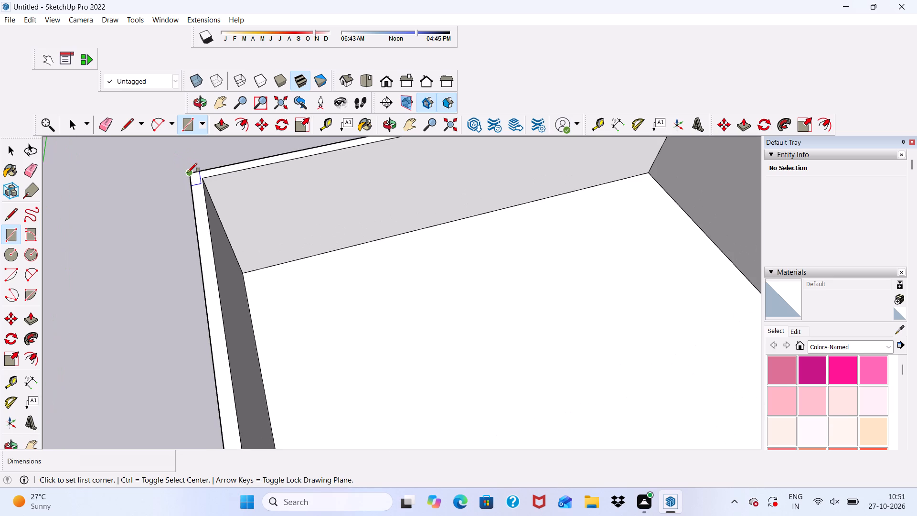
pyautogui.click(188, 172)
pyautogui.scroll(-6, 213, 187)
pyautogui.scroll(-7, 278, 188)
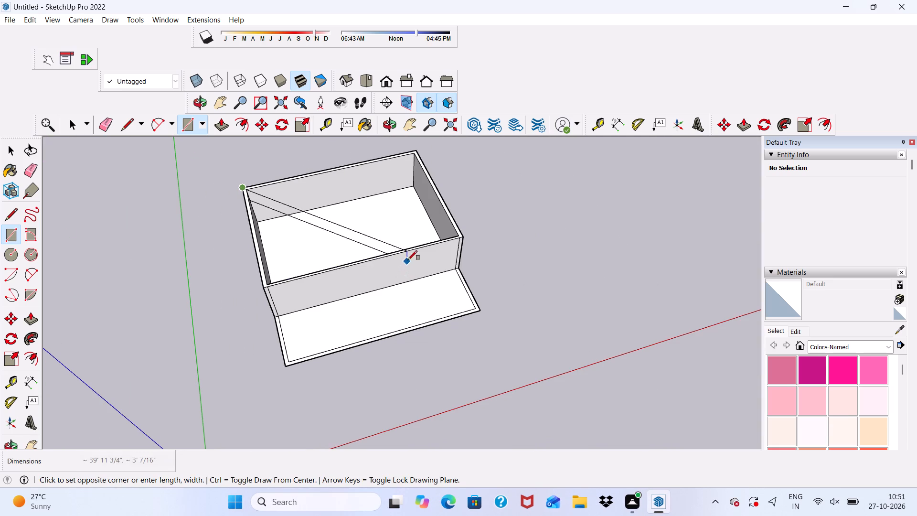
pyautogui.scroll(5, 416, 252)
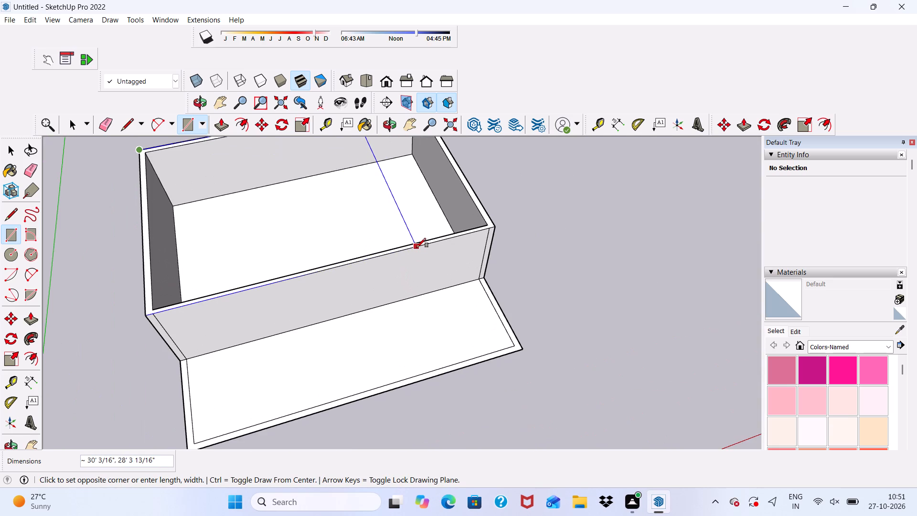
pyautogui.click(417, 247)
# Erase the rectangle's dividing edge across the top face and its short remnants on the partition and rear wall tops.
pyautogui.scroll(-4, 413, 257)
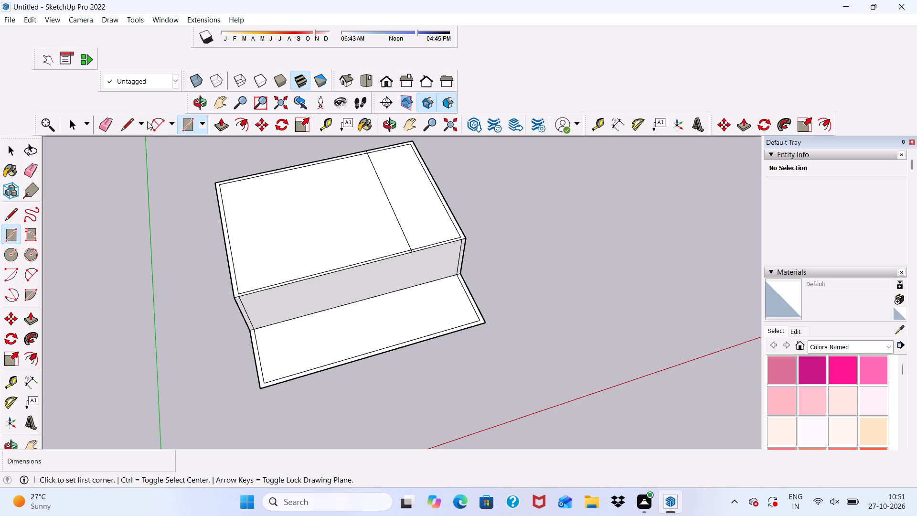
pyautogui.click(101, 118)
pyautogui.scroll(5, 384, 239)
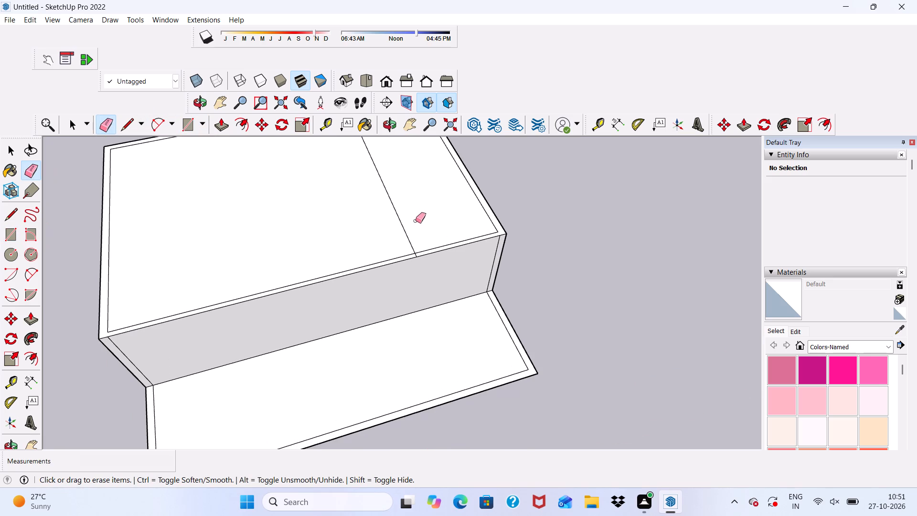
pyautogui.moveTo(416, 220); pyautogui.dragTo(401, 237)
pyautogui.scroll(17, 404, 244)
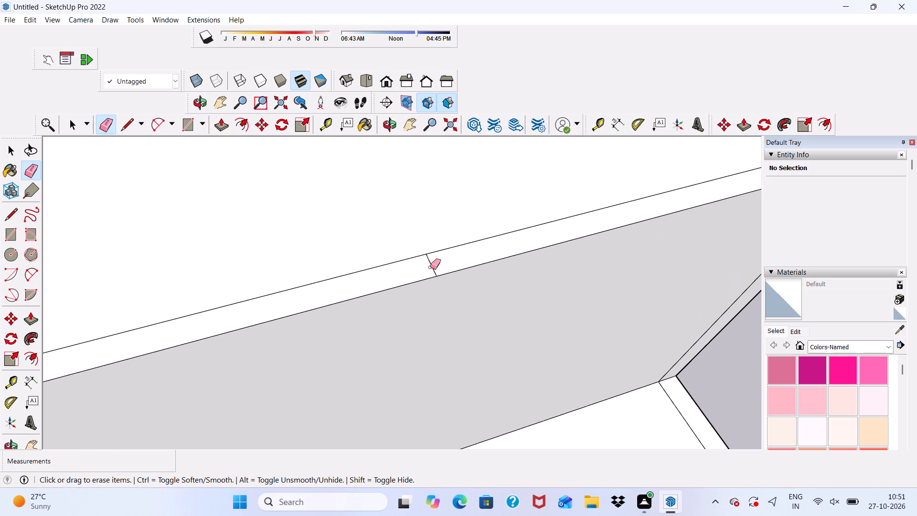
pyautogui.click(430, 267)
pyautogui.moveTo(433, 265); pyautogui.dragTo(426, 269)
pyautogui.scroll(-20, 412, 261)
pyautogui.scroll(-4, 412, 261)
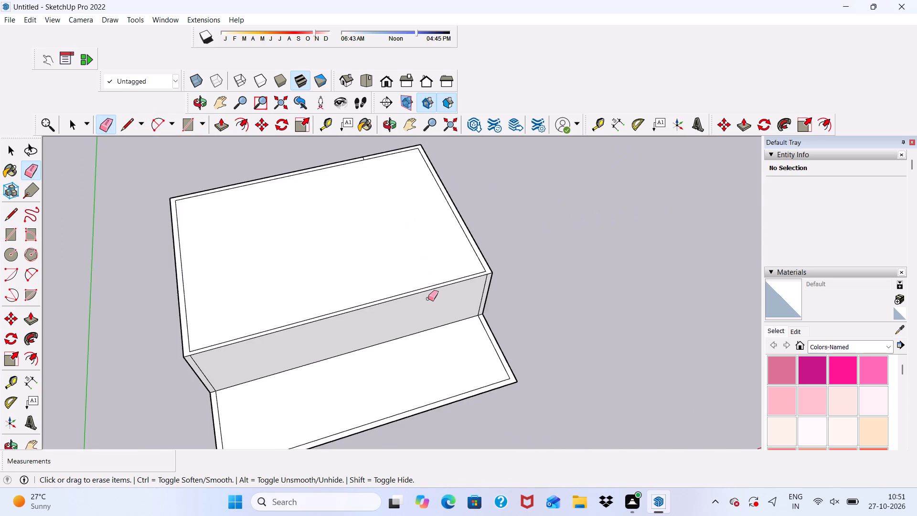
pyautogui.scroll(-4, 428, 299)
pyautogui.scroll(20, 331, 155)
pyautogui.scroll(7, 331, 155)
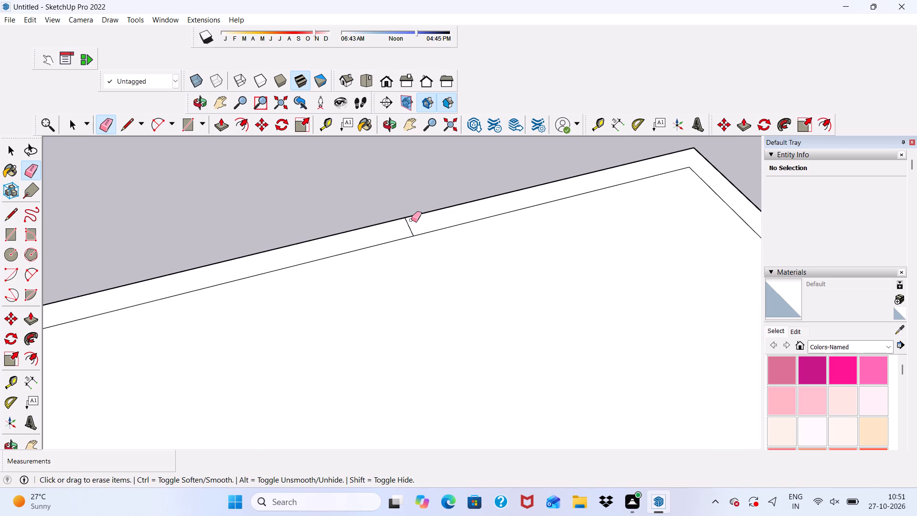
pyautogui.click(411, 220)
pyautogui.click(407, 227)
pyautogui.moveTo(405, 230); pyautogui.dragTo(410, 228)
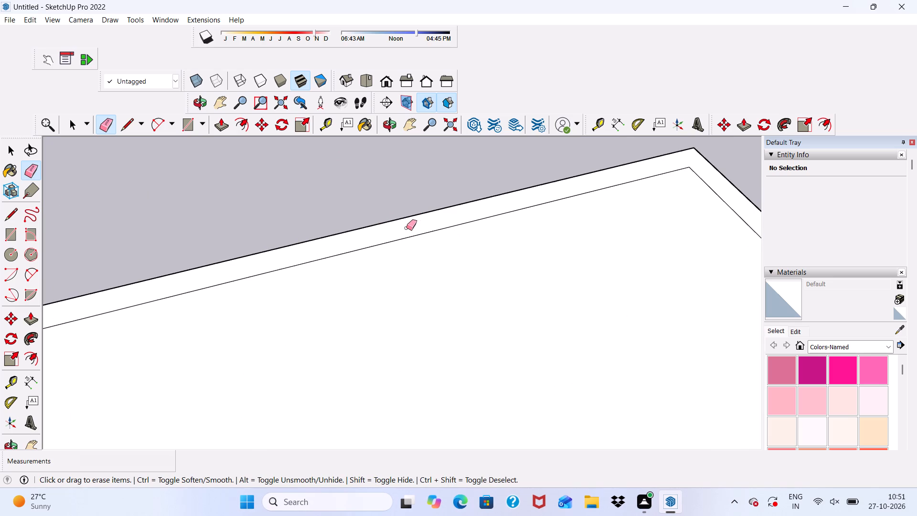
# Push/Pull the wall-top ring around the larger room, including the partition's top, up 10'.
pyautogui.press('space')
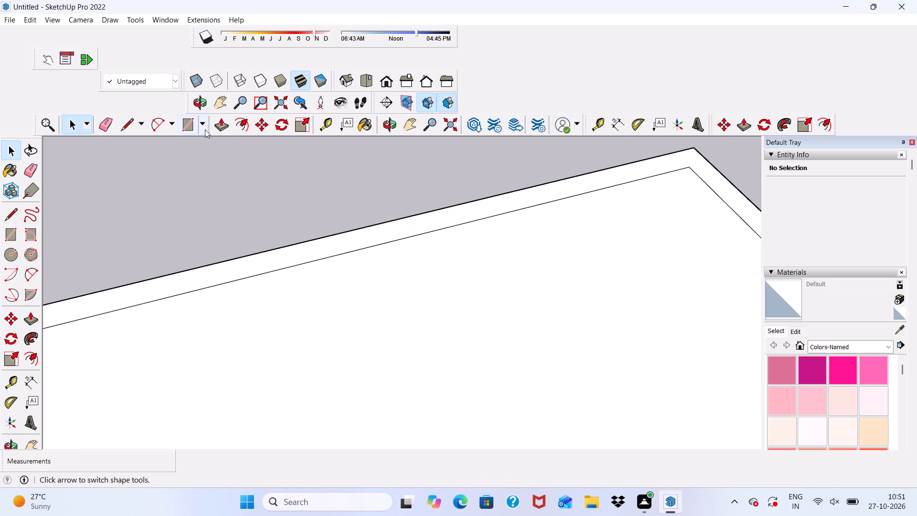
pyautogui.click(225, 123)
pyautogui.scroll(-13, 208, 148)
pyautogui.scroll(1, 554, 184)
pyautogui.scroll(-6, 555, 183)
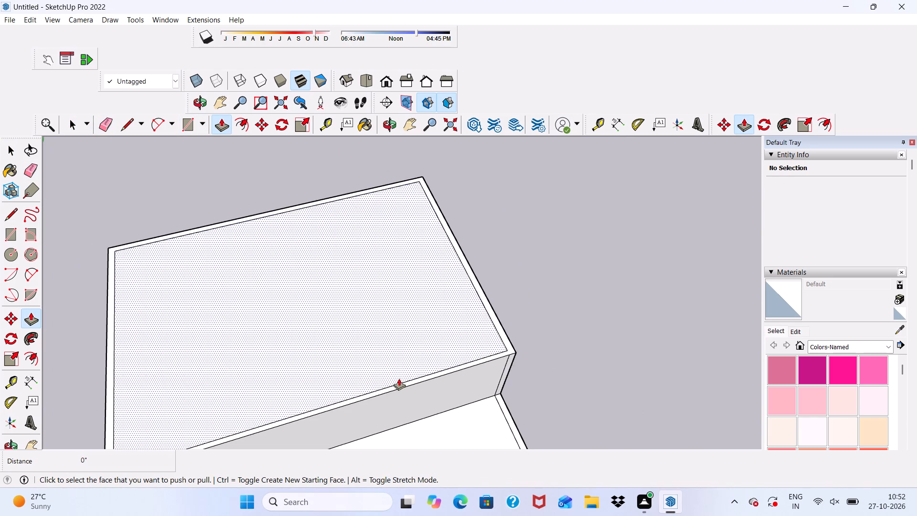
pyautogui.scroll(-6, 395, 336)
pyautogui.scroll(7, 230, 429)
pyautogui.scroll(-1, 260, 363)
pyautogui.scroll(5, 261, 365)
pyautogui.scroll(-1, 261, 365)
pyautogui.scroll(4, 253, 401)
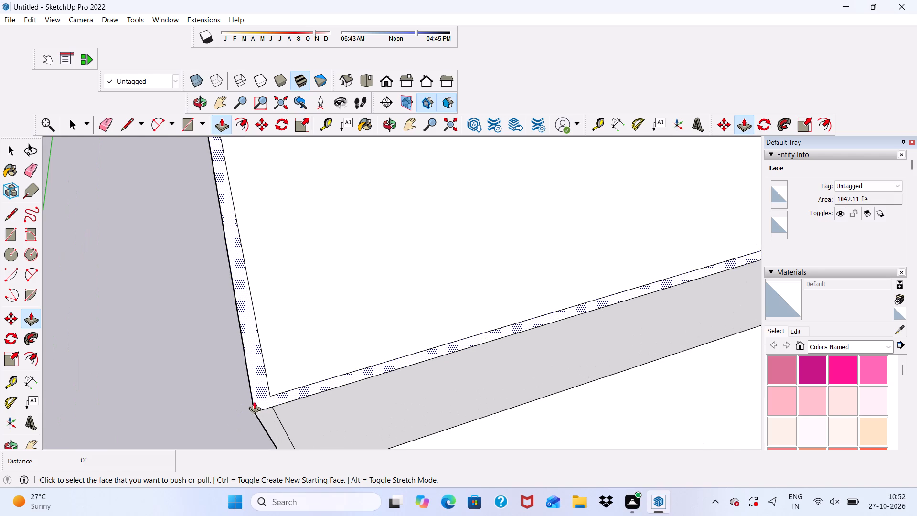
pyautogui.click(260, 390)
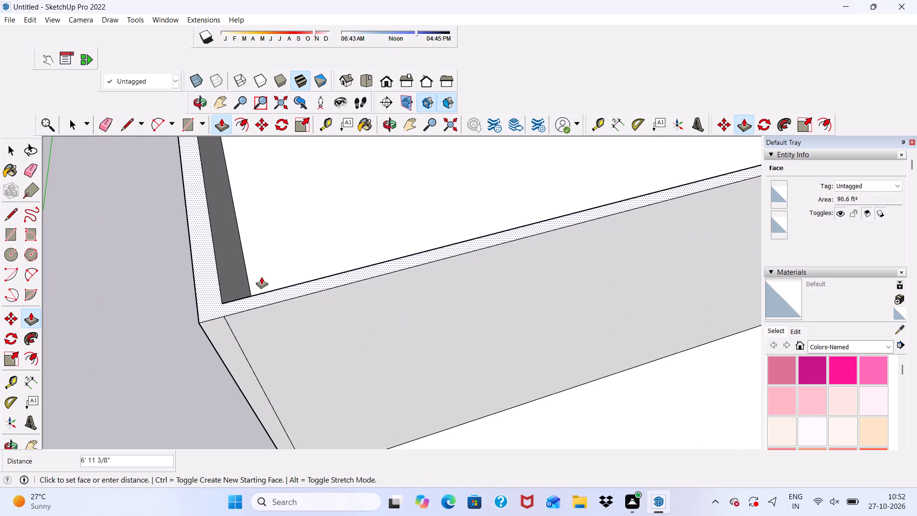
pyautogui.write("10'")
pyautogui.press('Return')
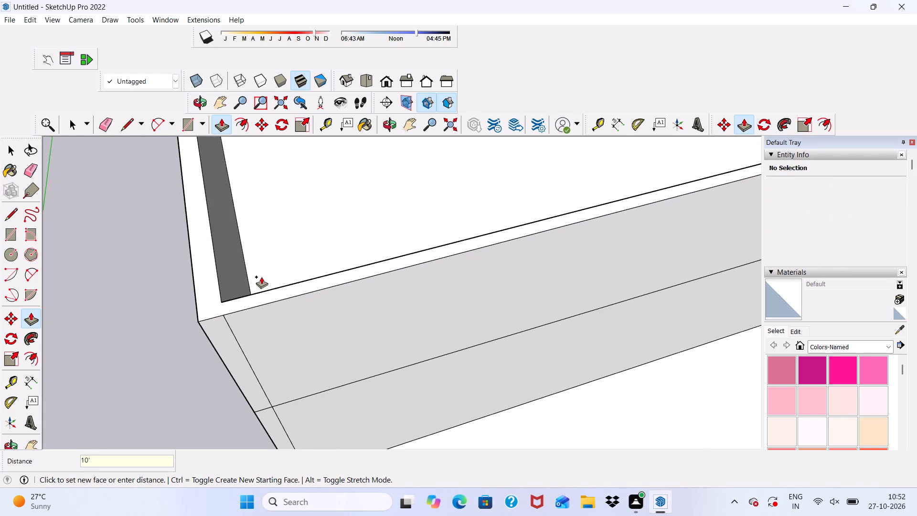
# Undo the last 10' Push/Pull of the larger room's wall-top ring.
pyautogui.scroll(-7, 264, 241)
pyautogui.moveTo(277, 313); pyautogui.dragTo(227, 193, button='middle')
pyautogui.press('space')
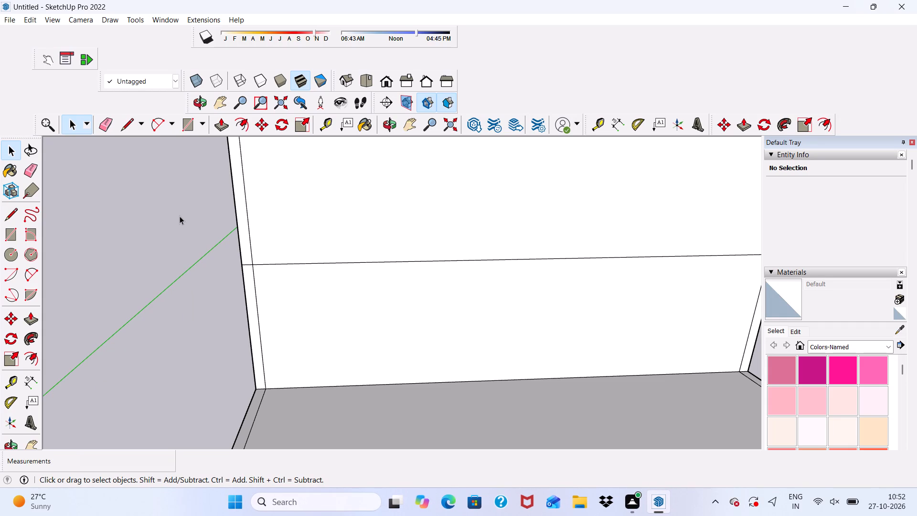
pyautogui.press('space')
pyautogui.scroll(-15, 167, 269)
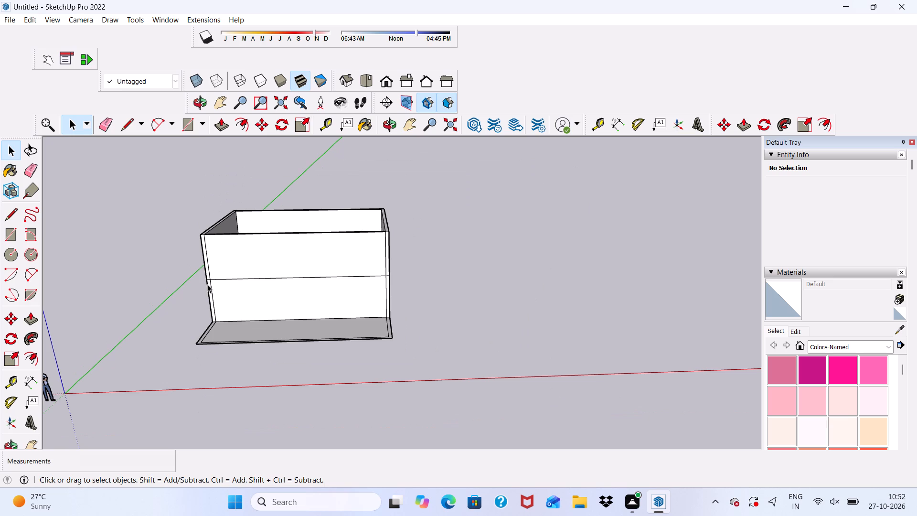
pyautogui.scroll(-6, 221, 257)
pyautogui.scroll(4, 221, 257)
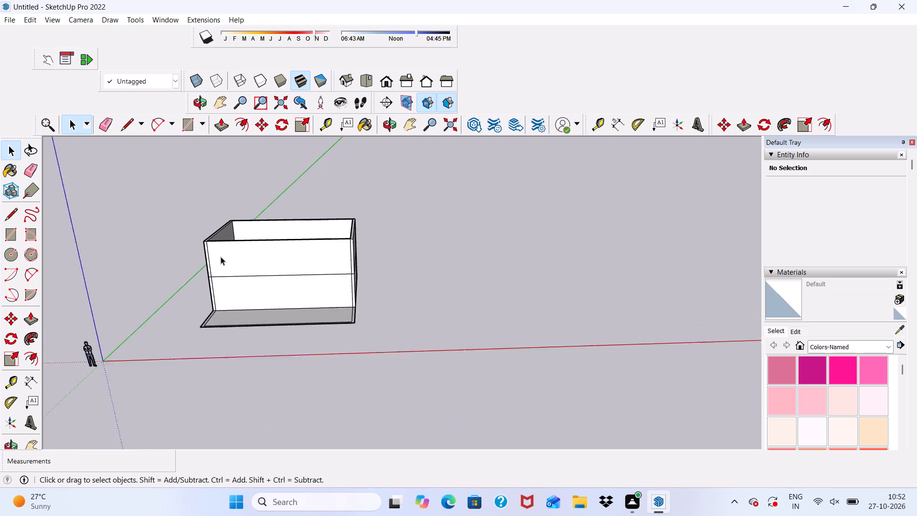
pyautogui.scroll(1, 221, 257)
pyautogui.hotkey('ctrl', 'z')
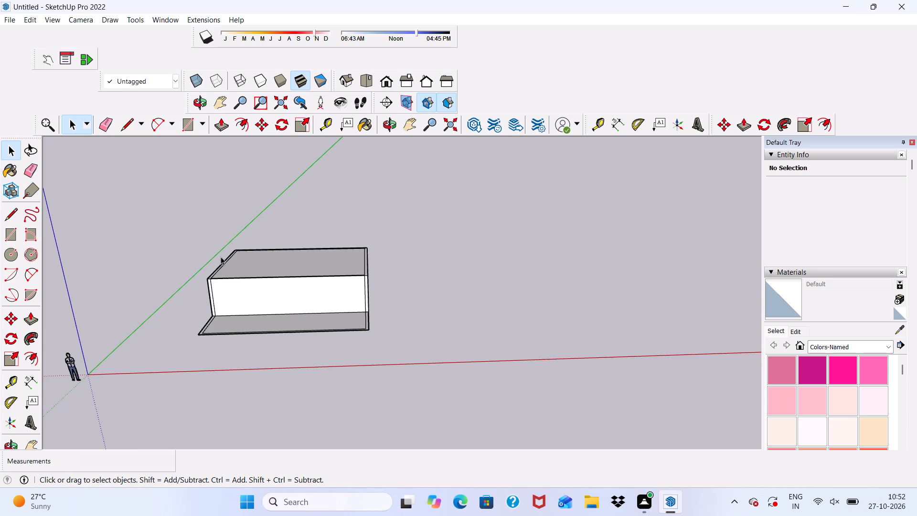
# Undo the edge erasures, the rectangle covering the larger room and the first wall Push/Pull, back to the flat plan.
pyautogui.press('space')
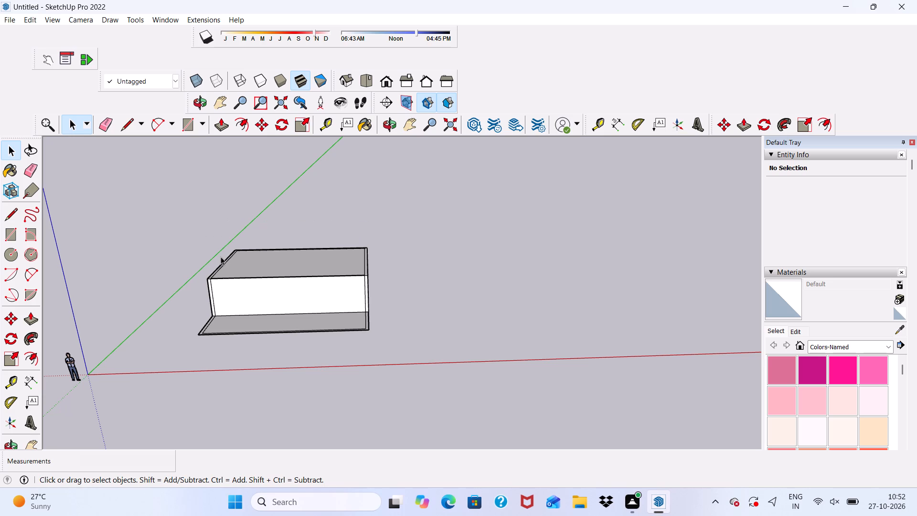
pyautogui.scroll(2, 225, 263)
pyautogui.scroll(6, 320, 278)
pyautogui.moveTo(320, 280); pyautogui.dragTo(317, 302, button='middle')
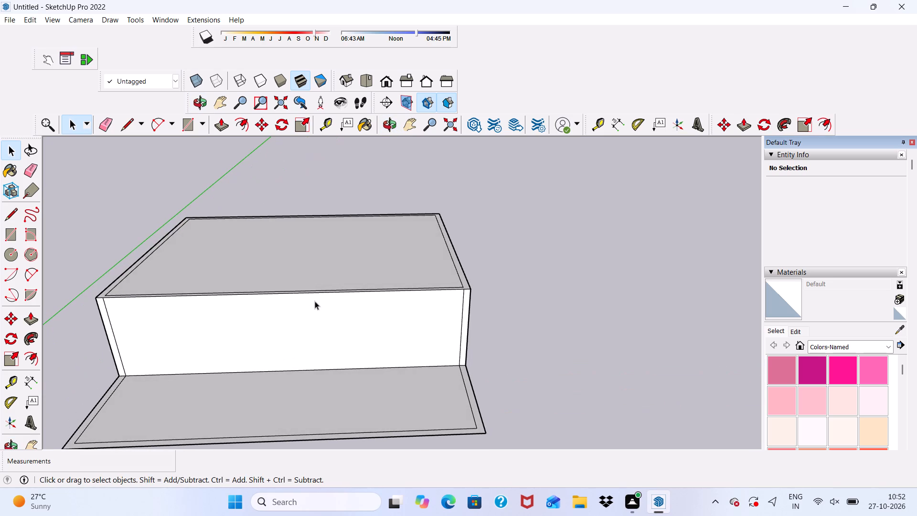
pyautogui.hotkey('ctrl', 'z')
pyautogui.write('zz')
pyautogui.press('space')
pyautogui.hotkey('ctrl', 'z')
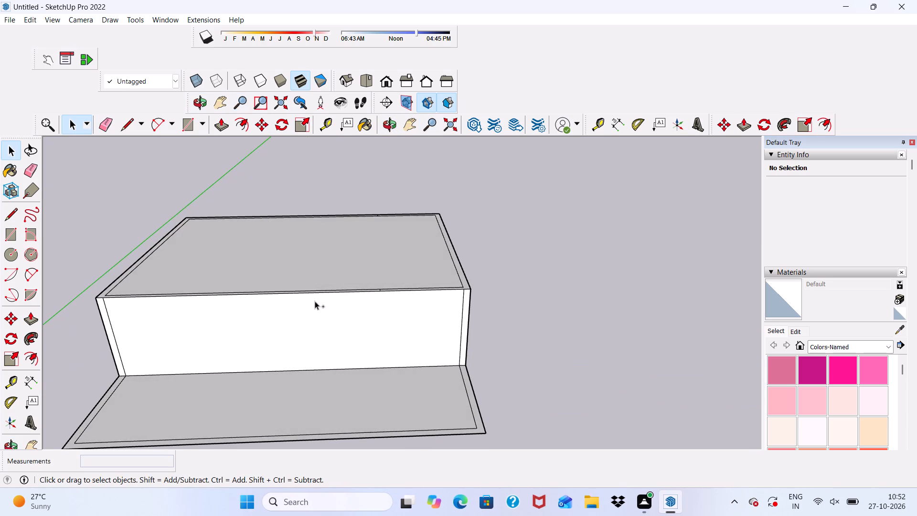
pyautogui.hotkey('ctrl', 'z')
pyautogui.hotkey('ctrl', 'z')
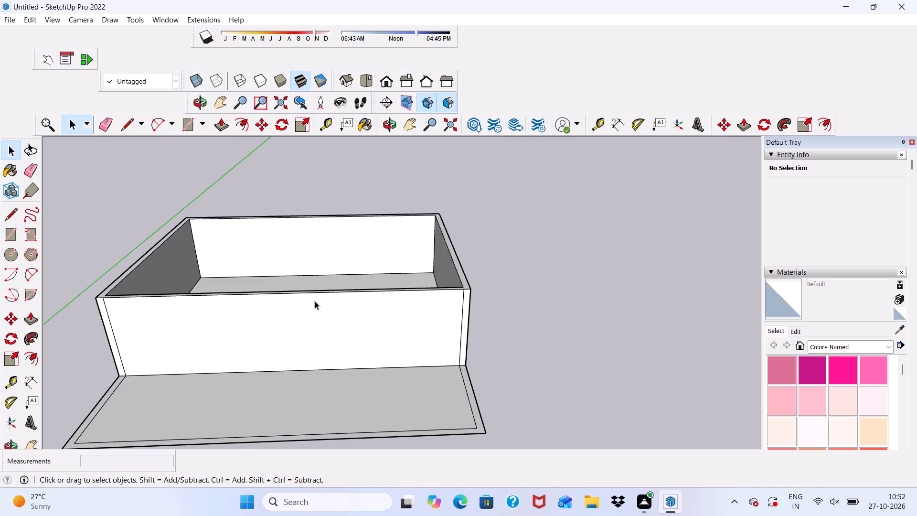
pyautogui.scroll(-4, 307, 378)
pyautogui.moveTo(312, 416); pyautogui.dragTo(313, 430, button='middle')
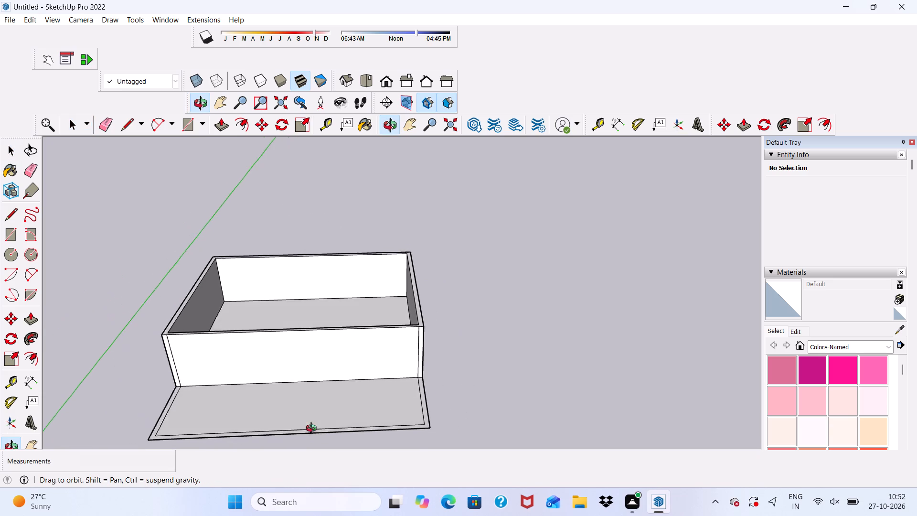
pyautogui.moveTo(313, 430); pyautogui.dragTo(313, 438, button='middle')
pyautogui.hotkey('ctrl', 'z')
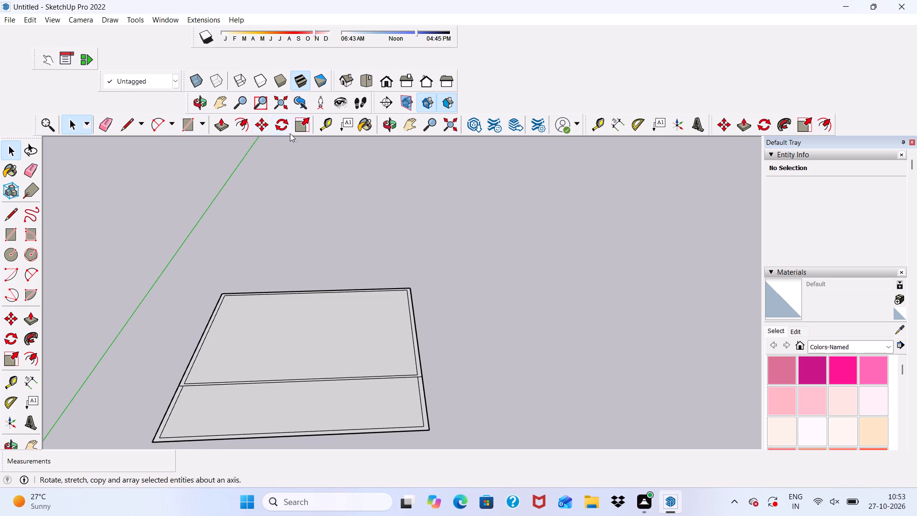
# Place a Tape Measure guide about 11' 5" in from the inner edge of the side wall, perpendicular to the partition.
pyautogui.click(322, 119)
pyautogui.scroll(1, 415, 314)
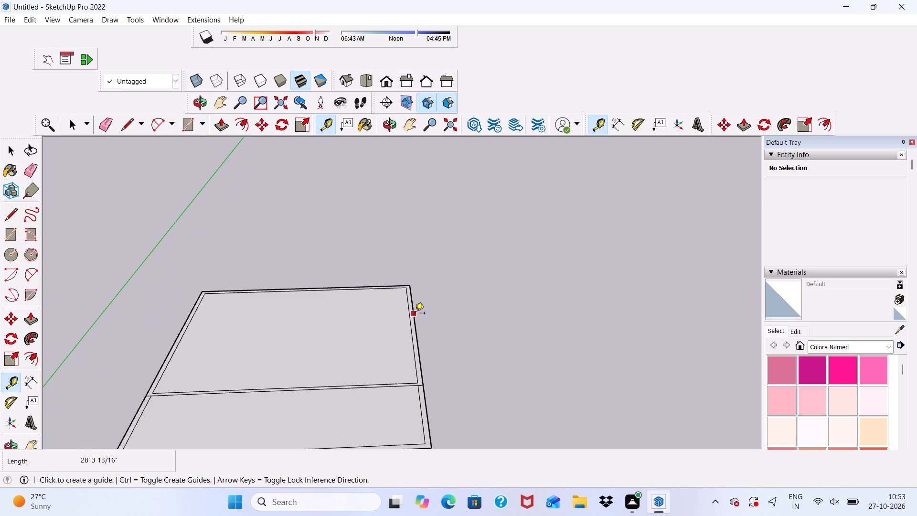
pyautogui.scroll(-6, 383, 331)
pyautogui.moveTo(383, 336); pyautogui.dragTo(383, 369, button='middle')
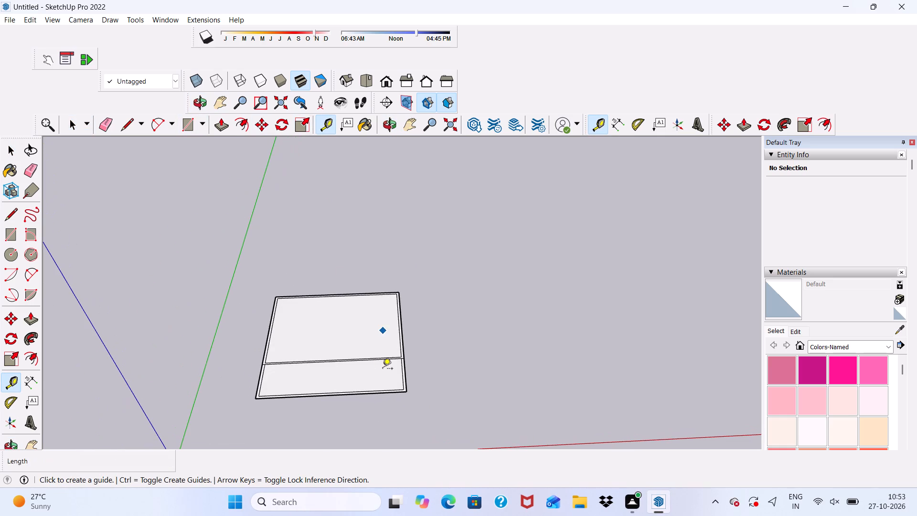
pyautogui.scroll(12, 392, 324)
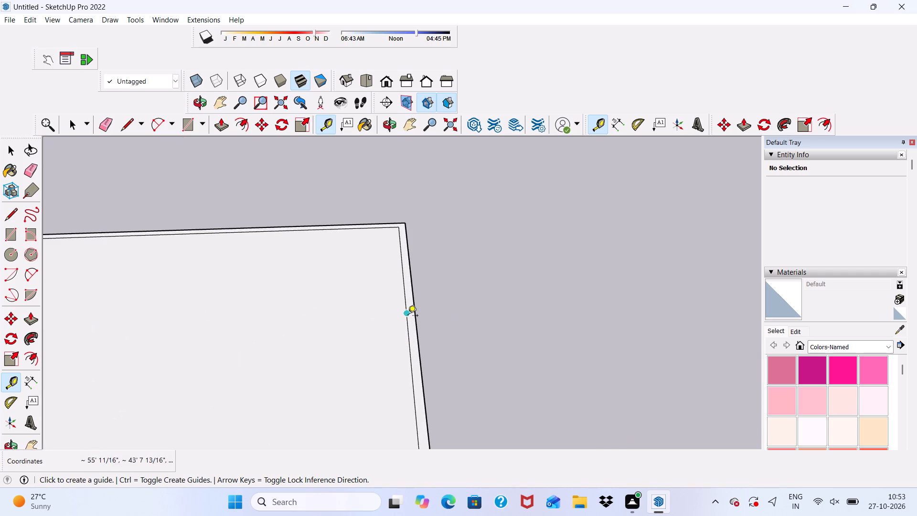
pyautogui.click(405, 338)
pyautogui.scroll(-6, 358, 303)
pyautogui.scroll(-6, 374, 263)
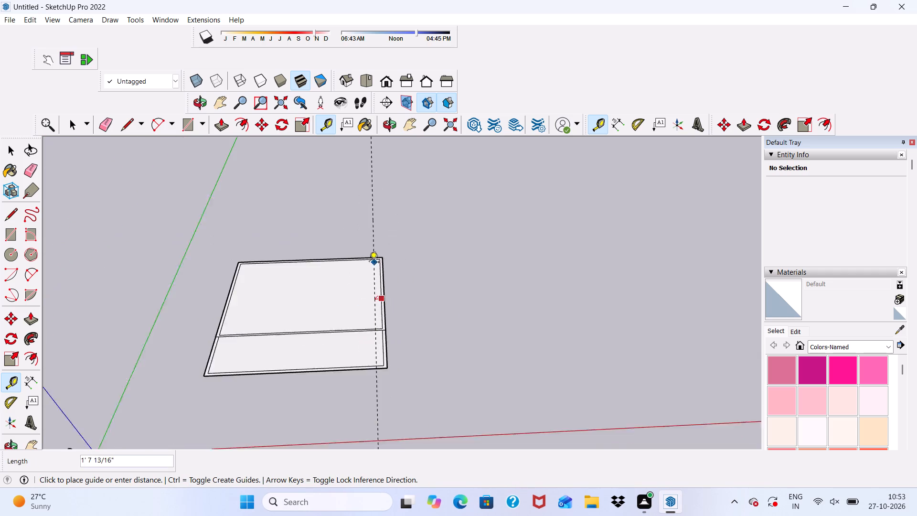
pyautogui.scroll(1, 353, 262)
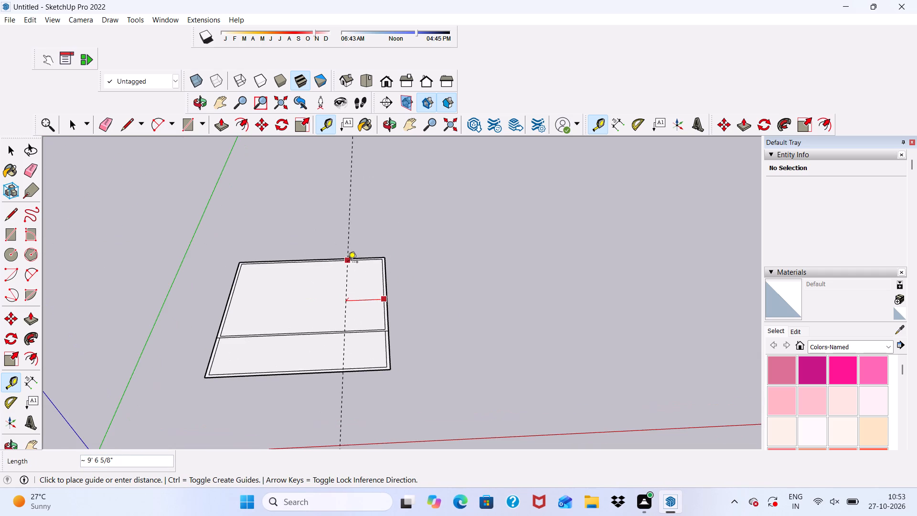
pyautogui.click(341, 266)
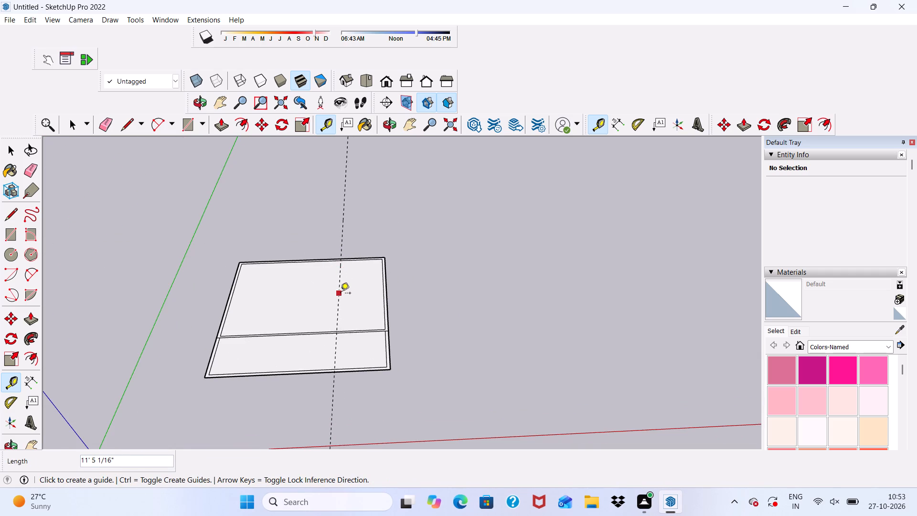
# Place a second parallel guide 6" from the first one, toward the nearer side wall.
pyautogui.click(341, 294)
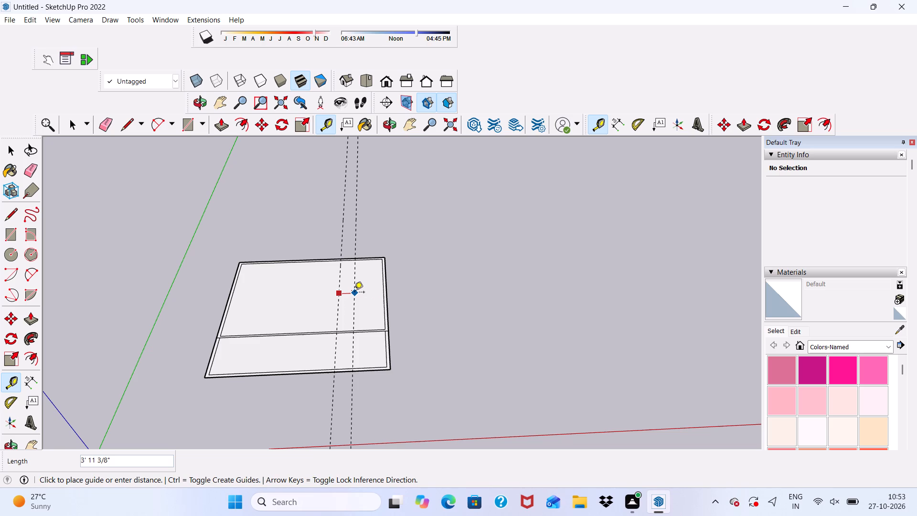
pyautogui.write('6"')
pyautogui.press('Return')
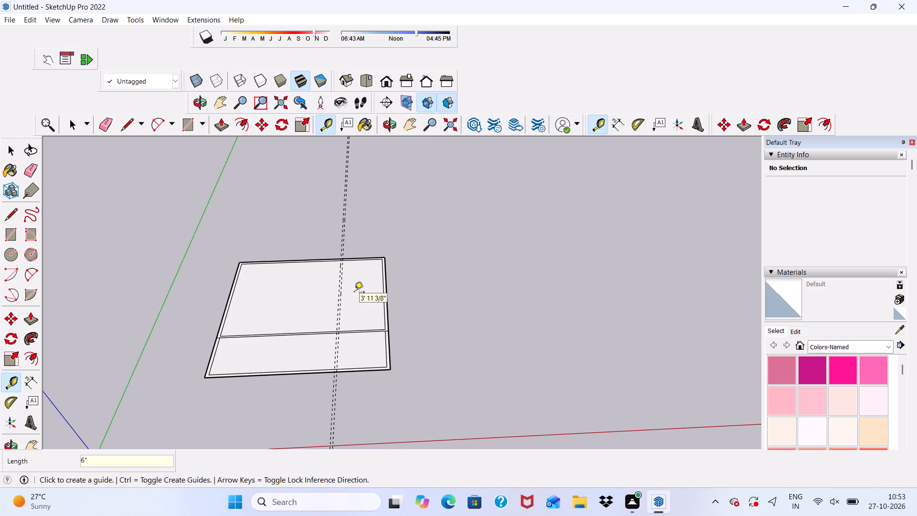
# Draw a line about 32' 6" along the guide nearer the side wall, from the rear wall's inner edge past the partition.
pyautogui.click(126, 129)
pyautogui.scroll(4, 317, 355)
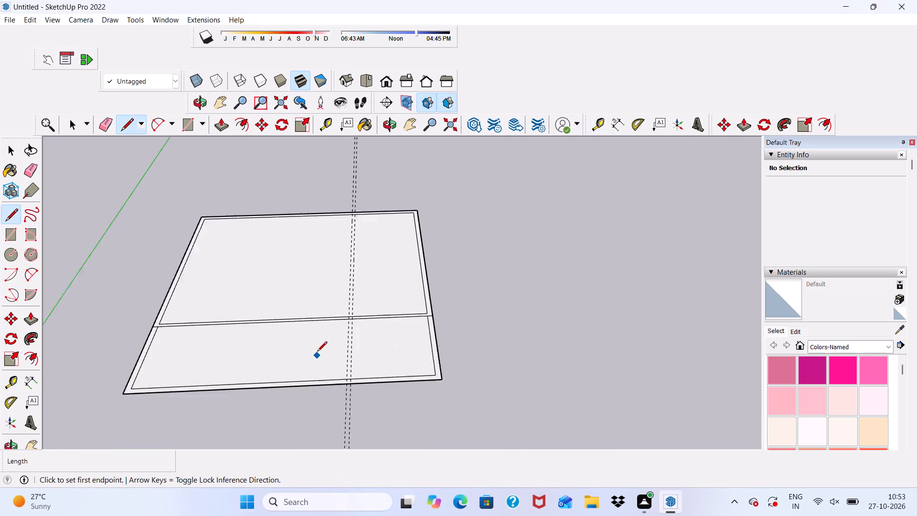
pyautogui.scroll(2, 317, 352)
pyautogui.moveTo(345, 302); pyautogui.dragTo(348, 356, button='middle')
pyautogui.scroll(1, 325, 294)
pyautogui.scroll(-6, 322, 293)
pyautogui.scroll(6, 366, 218)
pyautogui.scroll(-1, 354, 236)
pyautogui.moveTo(352, 243); pyautogui.dragTo(301, 254, button='middle')
pyautogui.scroll(6, 267, 344)
pyautogui.scroll(-6, 352, 219)
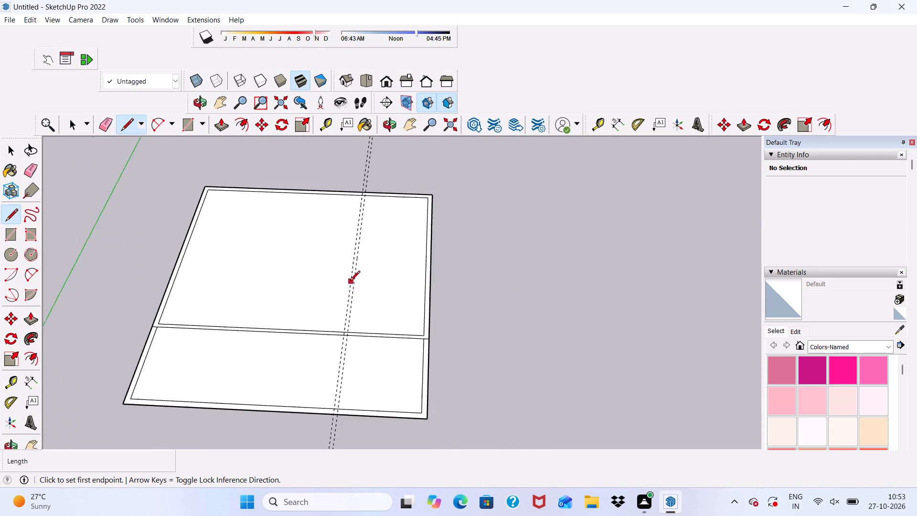
pyautogui.scroll(-7, 350, 281)
pyautogui.scroll(20, 353, 215)
pyautogui.scroll(4, 353, 215)
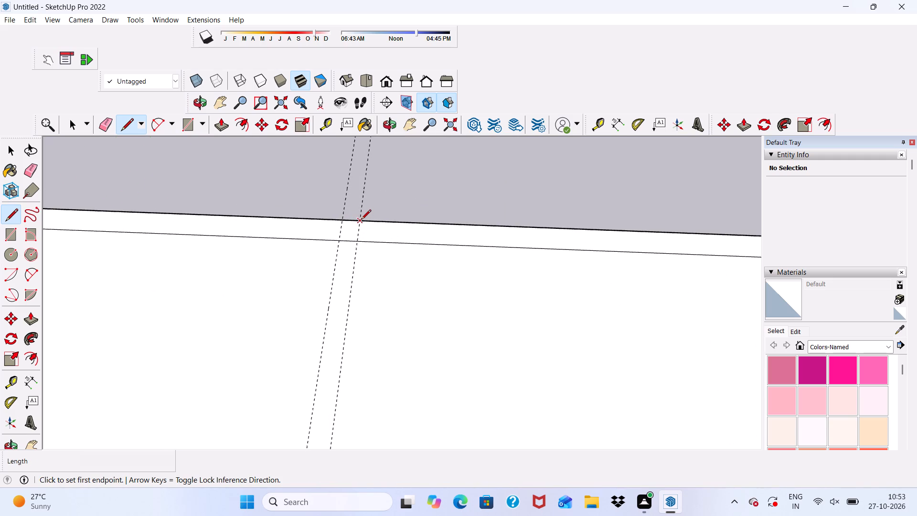
pyautogui.scroll(1, 354, 256)
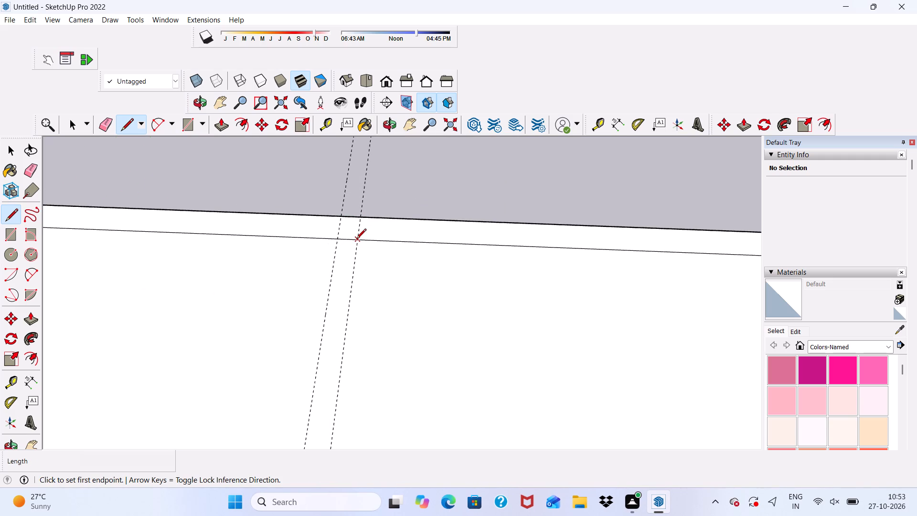
pyautogui.click(356, 239)
pyautogui.scroll(-18, 356, 242)
pyautogui.scroll(-6, 365, 207)
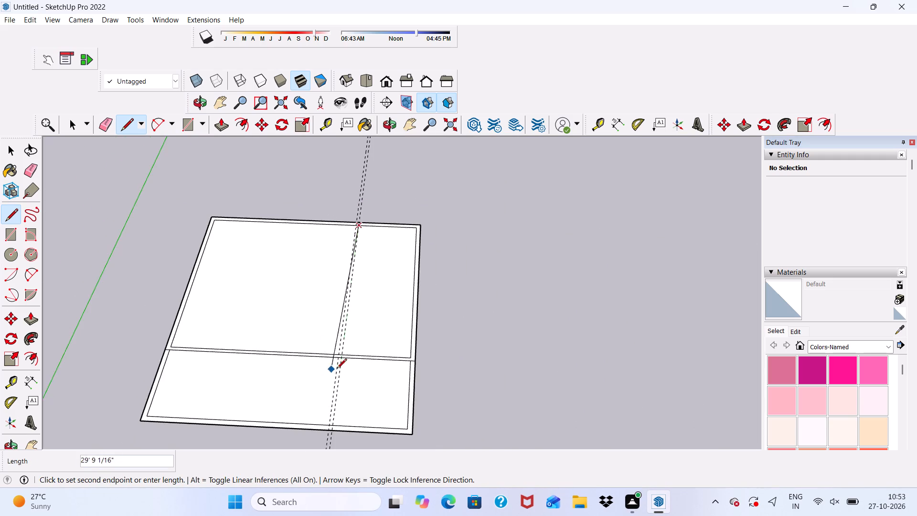
pyautogui.scroll(12, 347, 367)
pyautogui.scroll(-6, 331, 313)
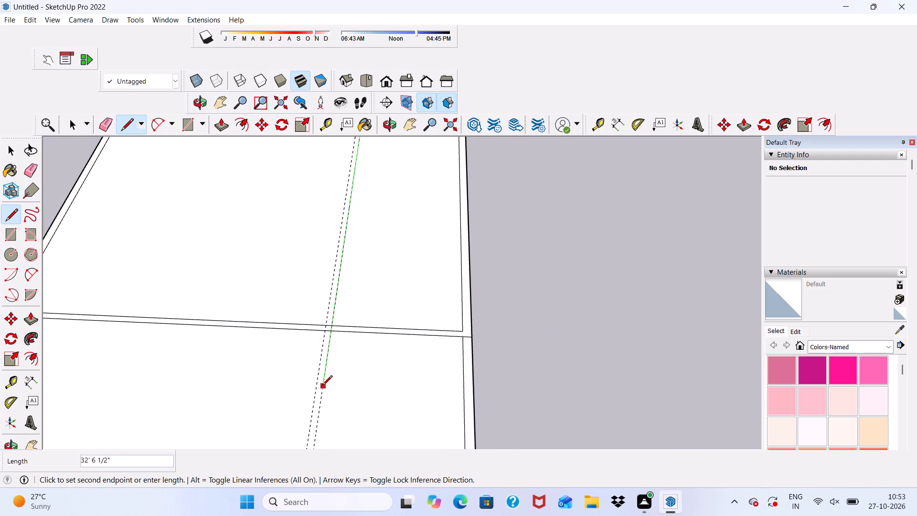
pyautogui.click(323, 386)
# Continue the line about 6' 1" along the same guide to the front wall's inner edge.
pyautogui.scroll(-3, 322, 334)
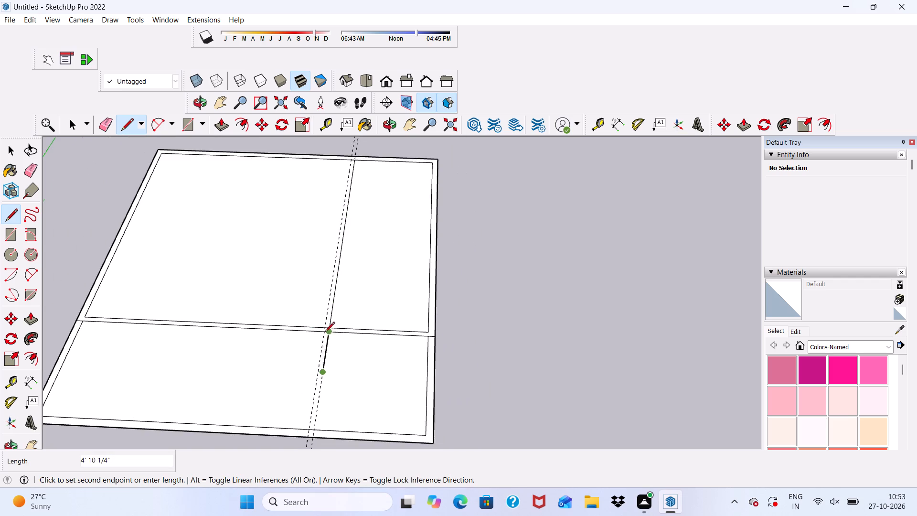
pyautogui.scroll(-2, 325, 333)
pyautogui.scroll(6, 319, 403)
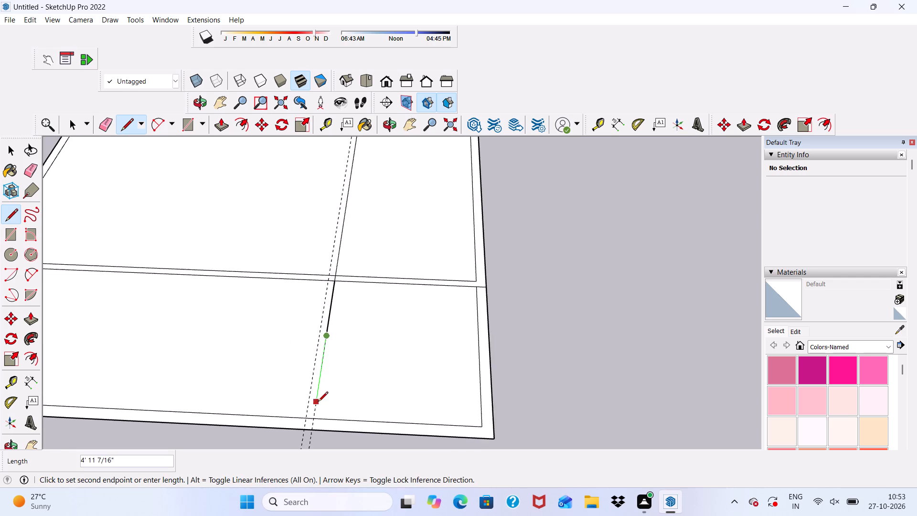
pyautogui.scroll(4, 317, 414)
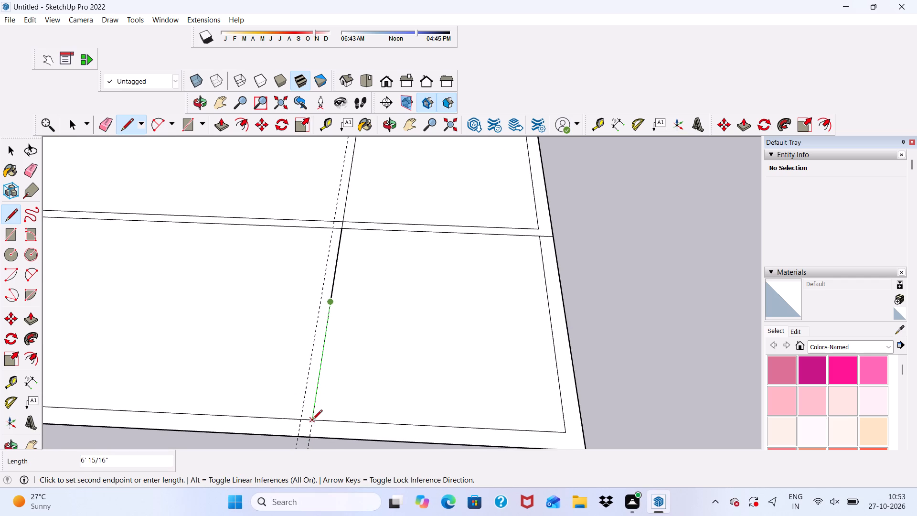
pyautogui.click(312, 420)
# Draw a line about 39' 3" along the other guide, from the front wall's inner edge to the rear wall's outer edge.
pyautogui.scroll(-1, 316, 360)
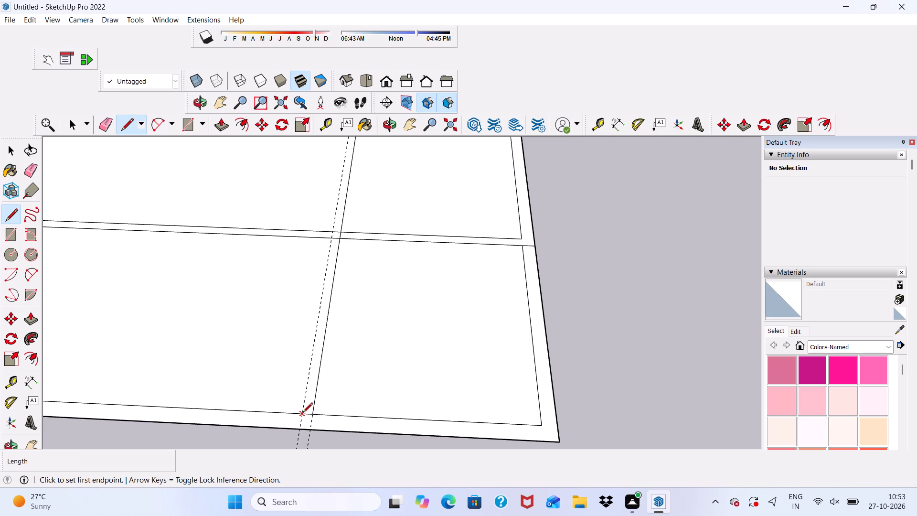
pyautogui.click(300, 414)
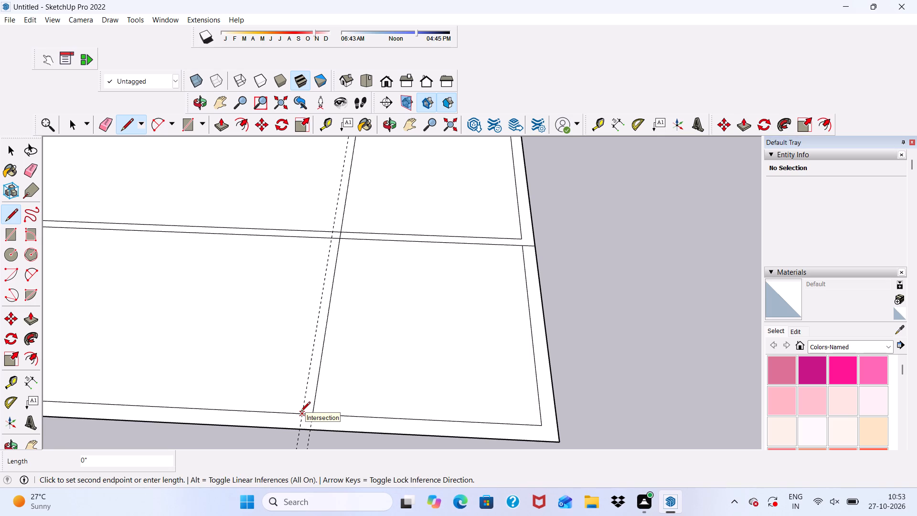
pyautogui.scroll(-6, 300, 412)
pyautogui.scroll(-7, 330, 345)
pyautogui.scroll(-3, 339, 216)
pyautogui.scroll(5, 349, 183)
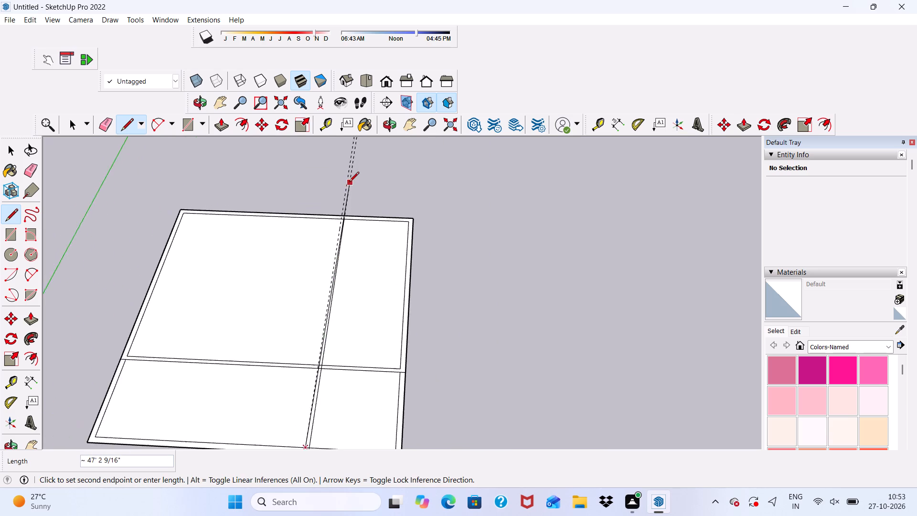
pyautogui.scroll(19, 349, 183)
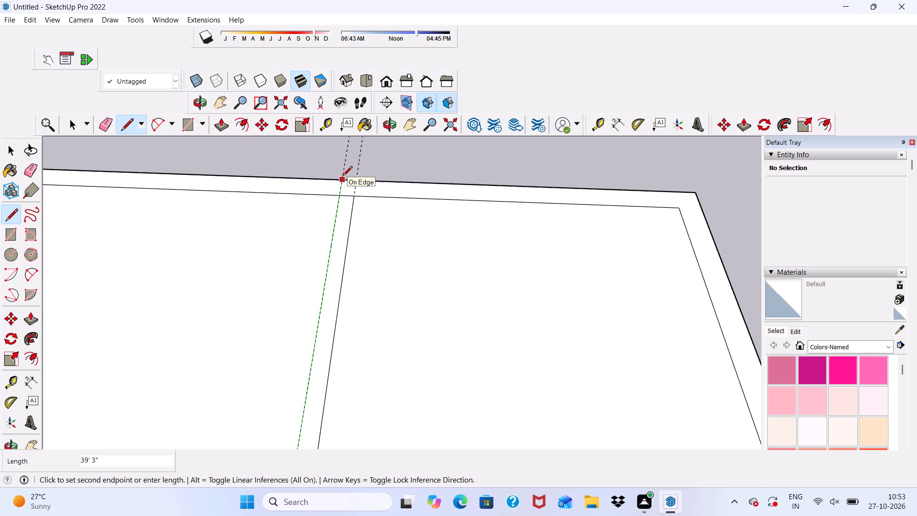
pyautogui.click(342, 177)
# Erase both guides, the line's stretch across the rear wall's thickness, and the rear wall's inner edge between the partition lines.
pyautogui.click(106, 124)
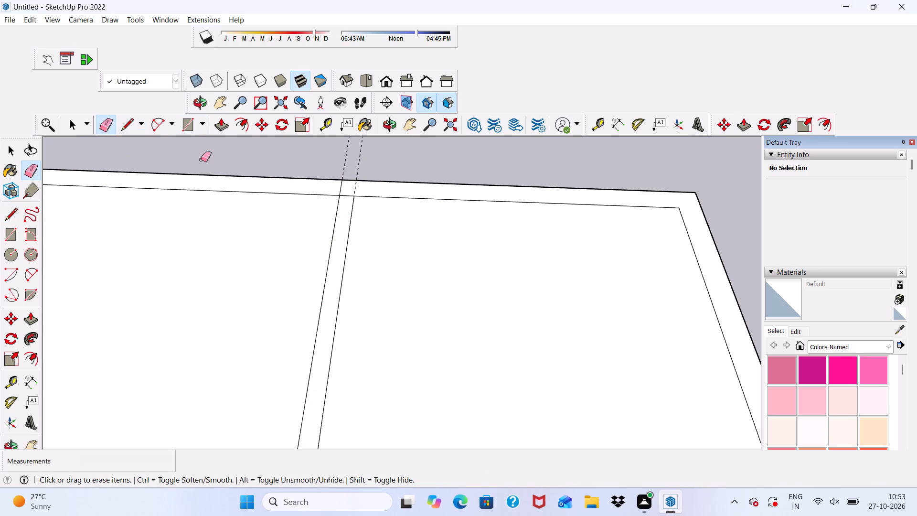
pyautogui.moveTo(338, 165); pyautogui.dragTo(385, 172)
pyautogui.scroll(4, 339, 220)
pyautogui.moveTo(333, 174); pyautogui.dragTo(335, 173)
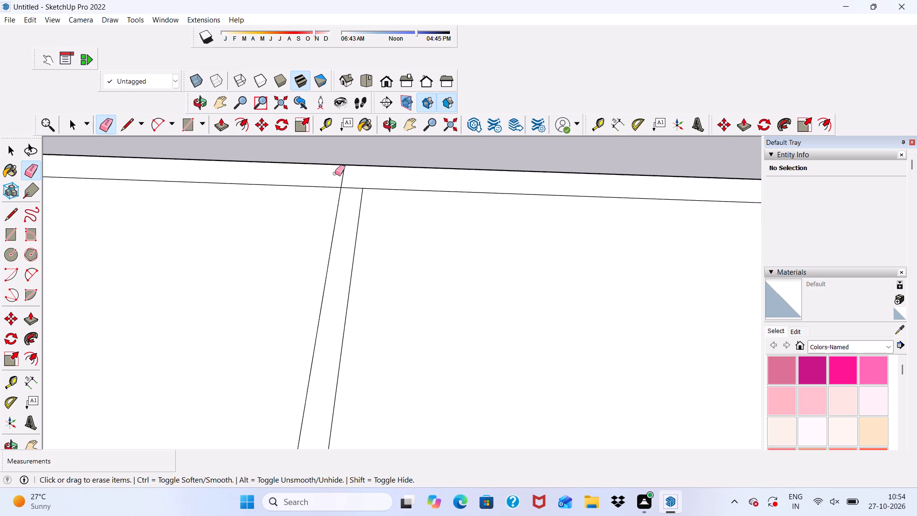
pyautogui.moveTo(335, 173); pyautogui.dragTo(354, 179)
pyautogui.moveTo(347, 185); pyautogui.dragTo(348, 197)
pyautogui.scroll(-18, 348, 185)
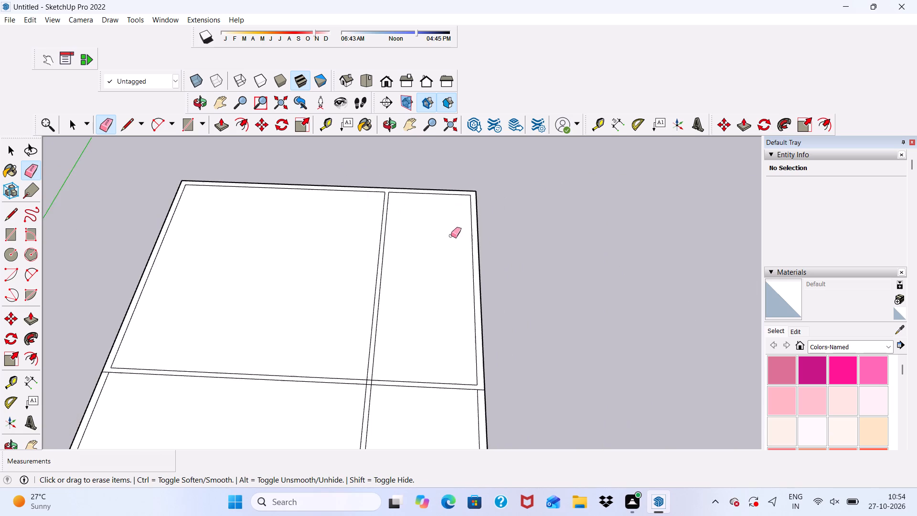
# Draw a 6" line across the second partition, partway between the first partition and the front wall.
pyautogui.scroll(-10, 451, 236)
pyautogui.scroll(7, 268, 464)
pyautogui.scroll(19, 425, 367)
pyautogui.scroll(-4, 382, 344)
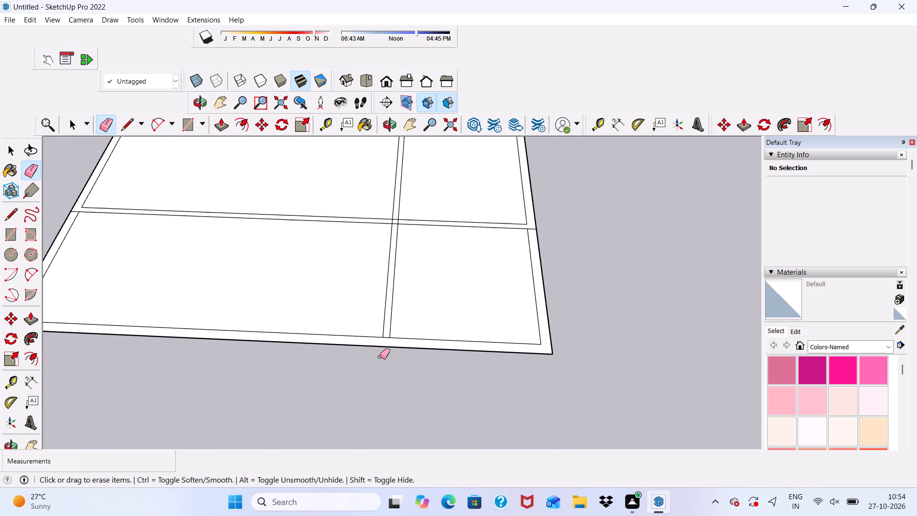
pyautogui.scroll(-6, 380, 357)
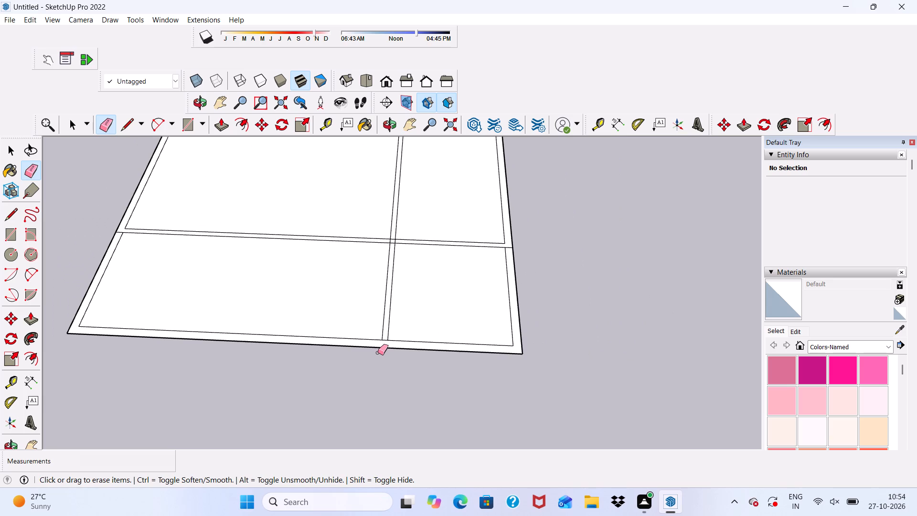
pyautogui.scroll(2, 417, 197)
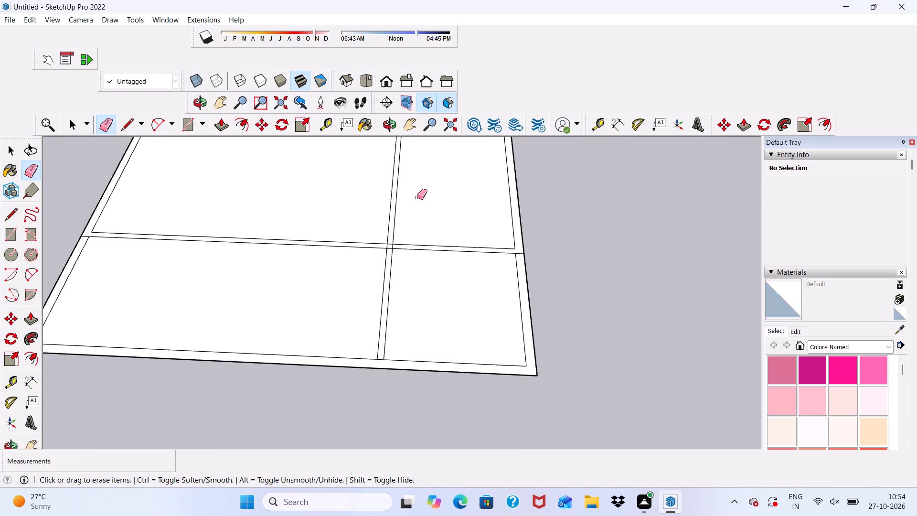
pyautogui.scroll(3, 417, 197)
pyautogui.scroll(-7, 358, 330)
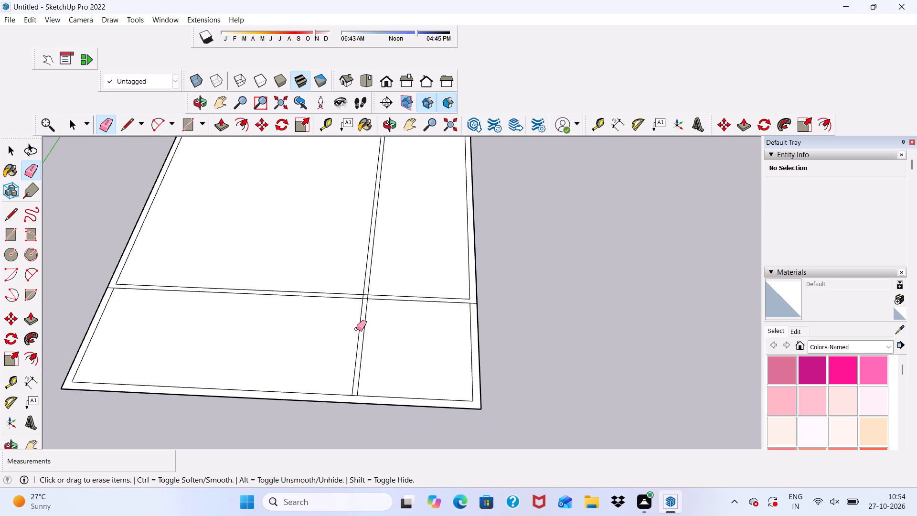
pyautogui.press('space')
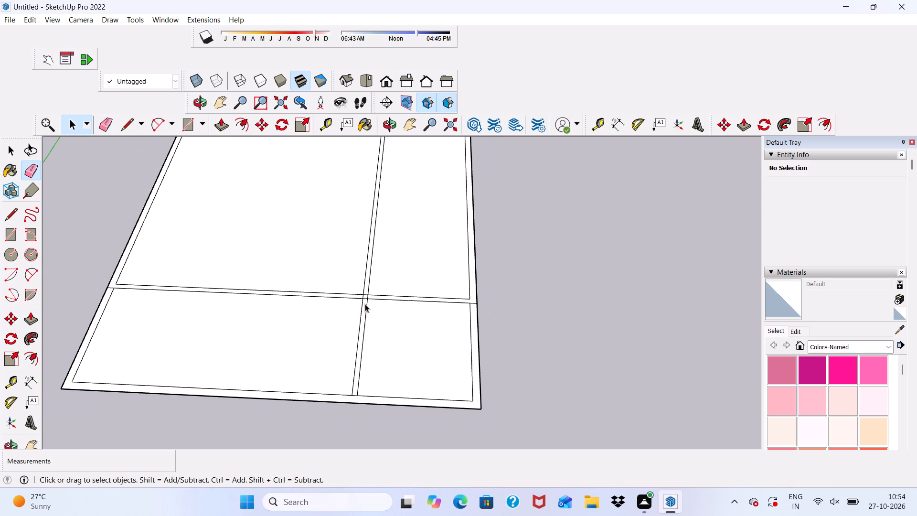
pyautogui.click(126, 124)
pyautogui.scroll(6, 439, 410)
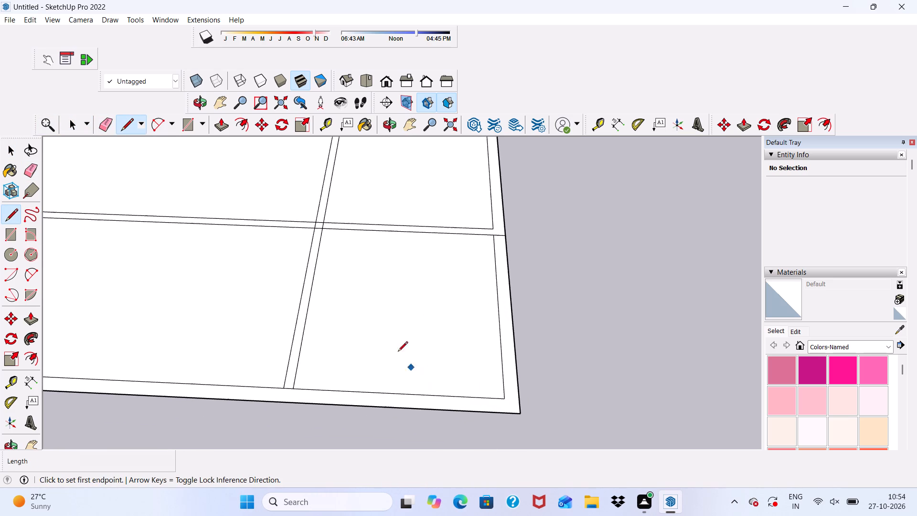
pyautogui.scroll(6, 304, 305)
pyautogui.click(296, 302)
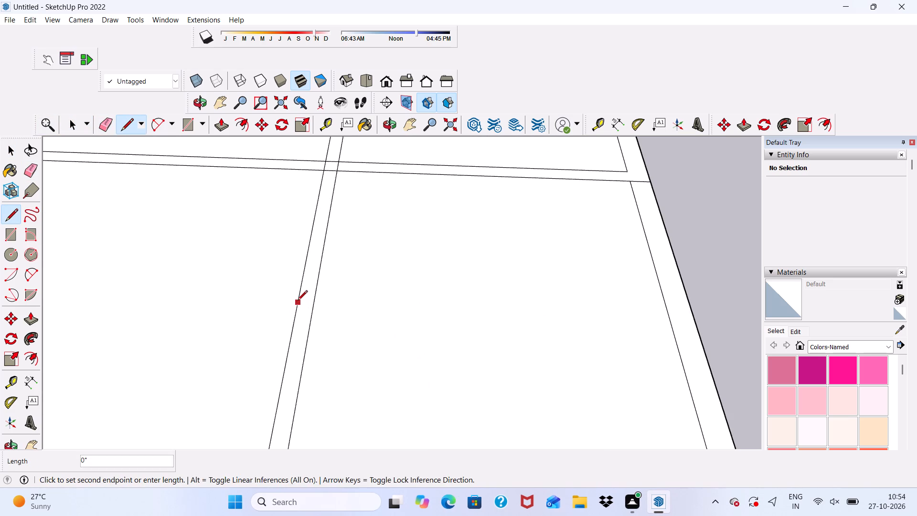
pyautogui.click(313, 301)
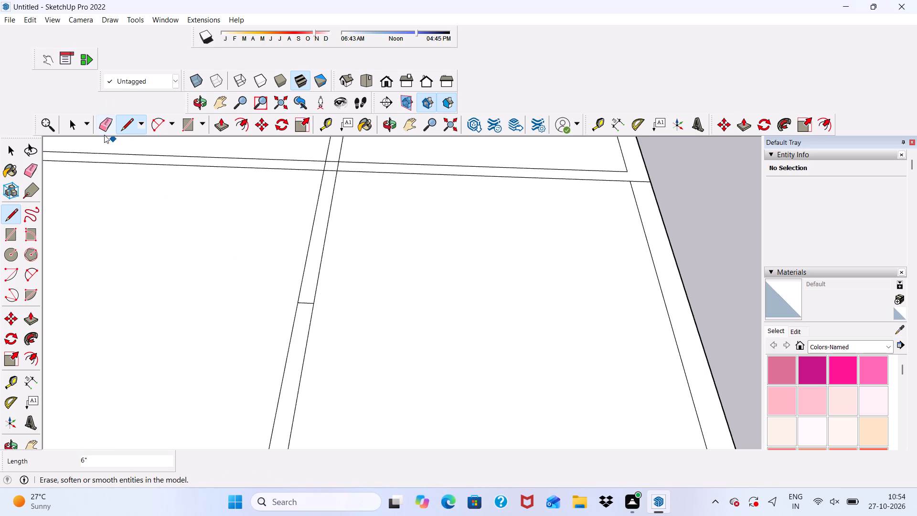
# Erase the second partition's two edges between the 6" cross line and the front wall.
pyautogui.click(103, 127)
pyautogui.scroll(-6, 105, 132)
pyautogui.scroll(1, 243, 322)
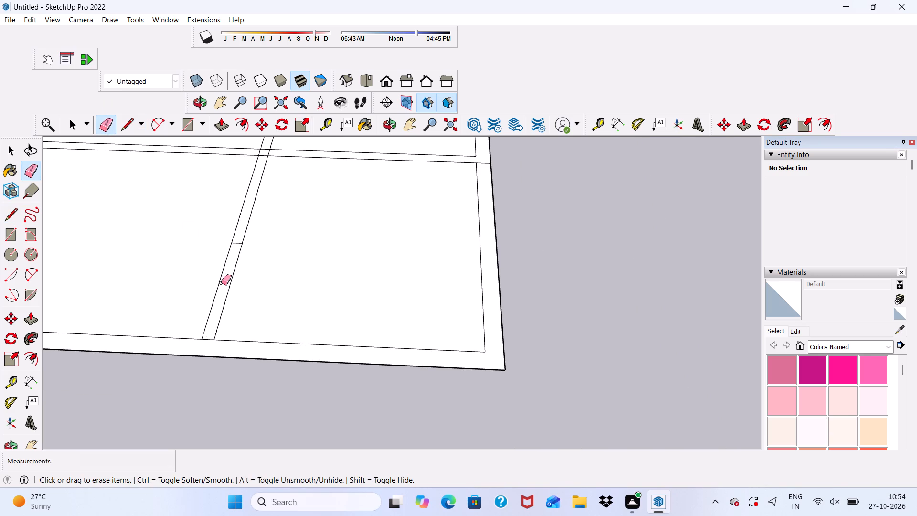
pyautogui.moveTo(213, 274); pyautogui.dragTo(241, 282)
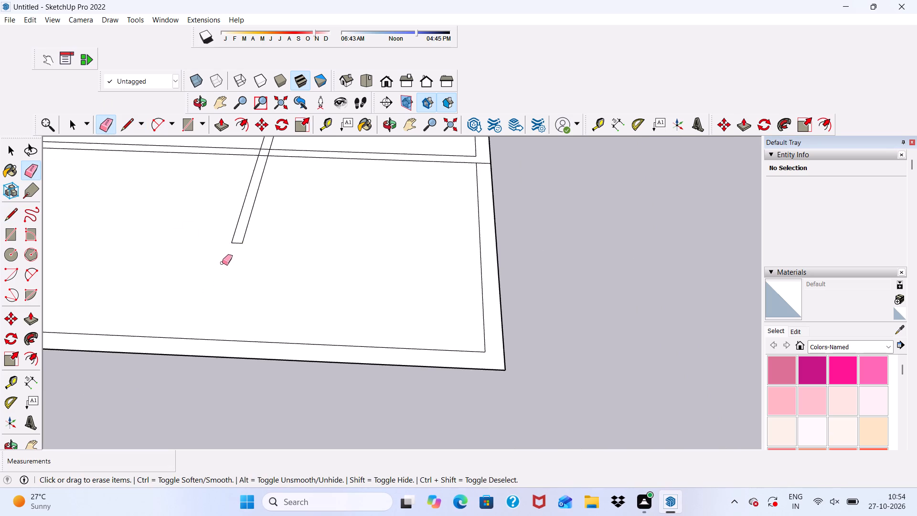
# Erase the short edges inside the crossing of the two partitions to merge them into one face.
pyautogui.scroll(-5, 222, 263)
pyautogui.scroll(7, 254, 218)
pyautogui.scroll(7, 242, 166)
pyautogui.moveTo(252, 171); pyautogui.dragTo(257, 189)
pyautogui.moveTo(238, 179); pyautogui.dragTo(247, 181)
pyautogui.click(252, 180)
pyautogui.moveTo(258, 180); pyautogui.dragTo(266, 180)
pyautogui.click(285, 180)
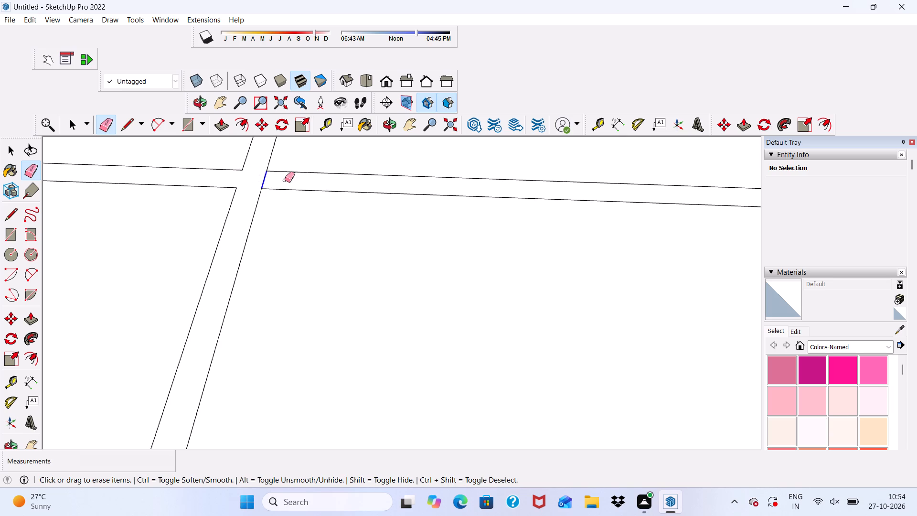
# Push/Pull the connected face of the partitions and the outer walls behind the first partition up 10'.
pyautogui.scroll(-5, 285, 180)
pyautogui.scroll(-13, 317, 217)
pyautogui.scroll(7, 426, 243)
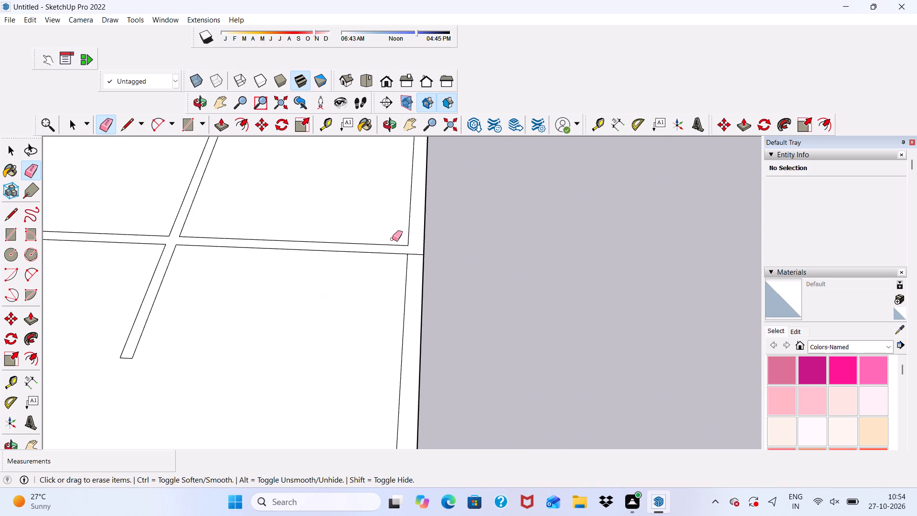
pyautogui.scroll(-16, 392, 239)
pyautogui.scroll(7, 224, 246)
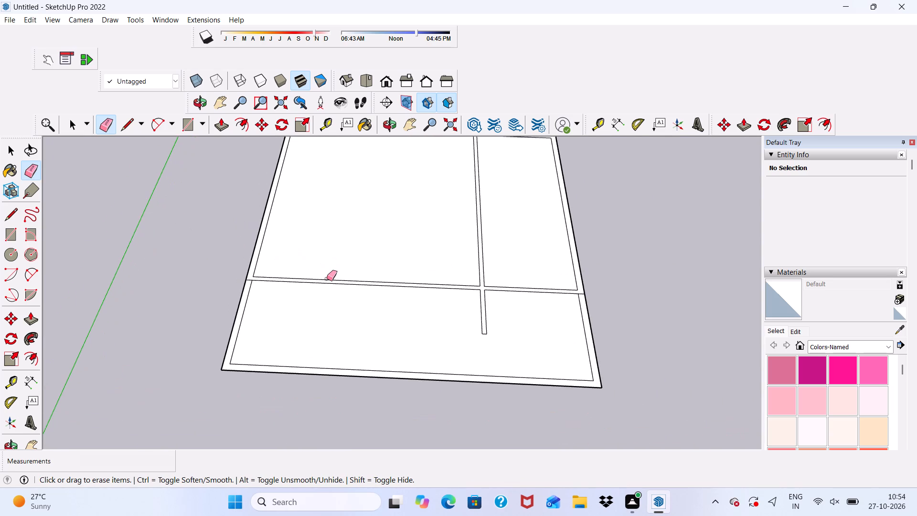
pyautogui.press('space')
pyautogui.scroll(2, 333, 294)
pyautogui.scroll(-2, 187, 272)
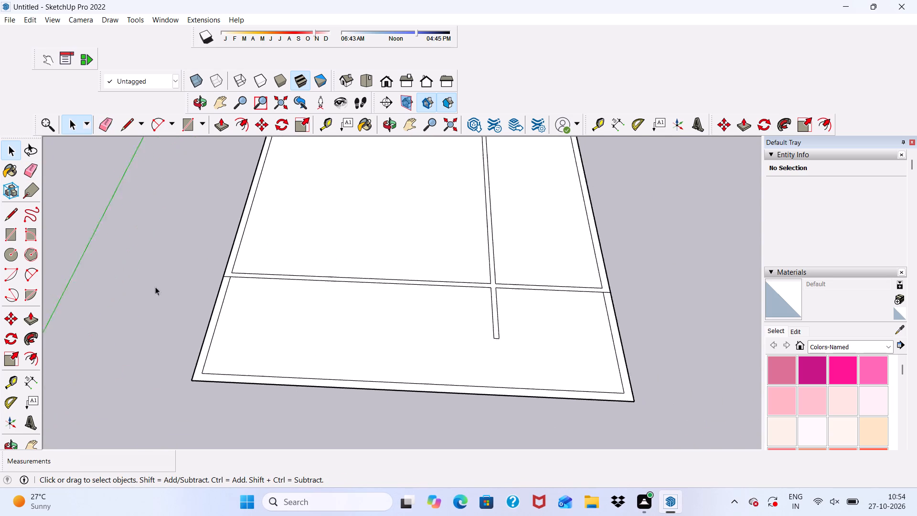
pyautogui.scroll(-5, 155, 287)
pyautogui.scroll(8, 365, 254)
pyautogui.scroll(6, 397, 357)
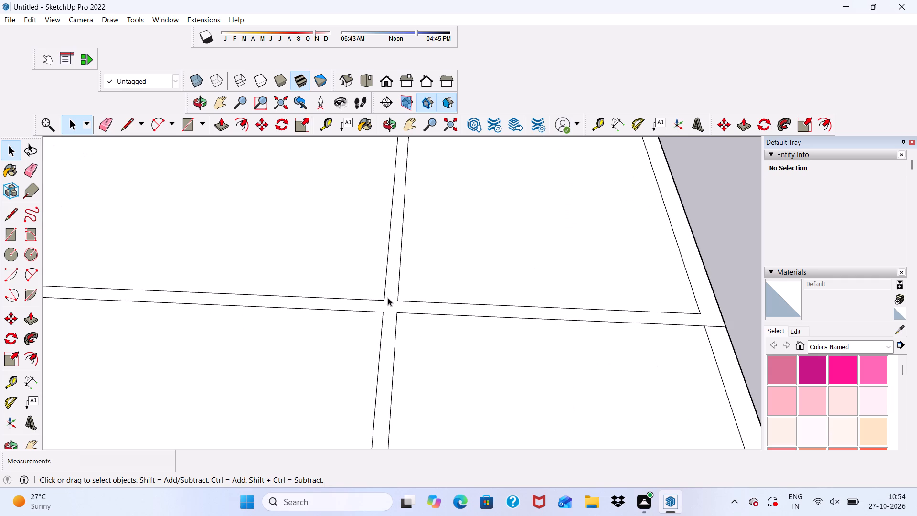
pyautogui.click(388, 298)
pyautogui.click(223, 125)
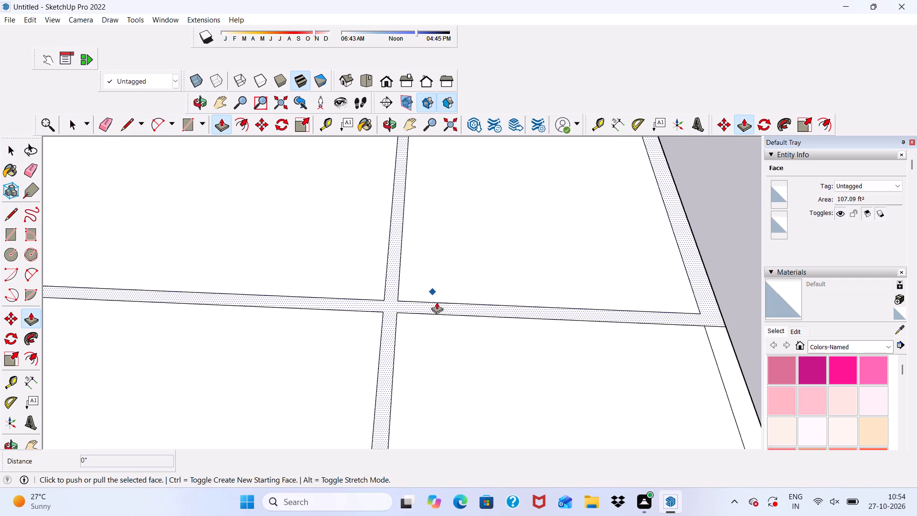
pyautogui.click(388, 314)
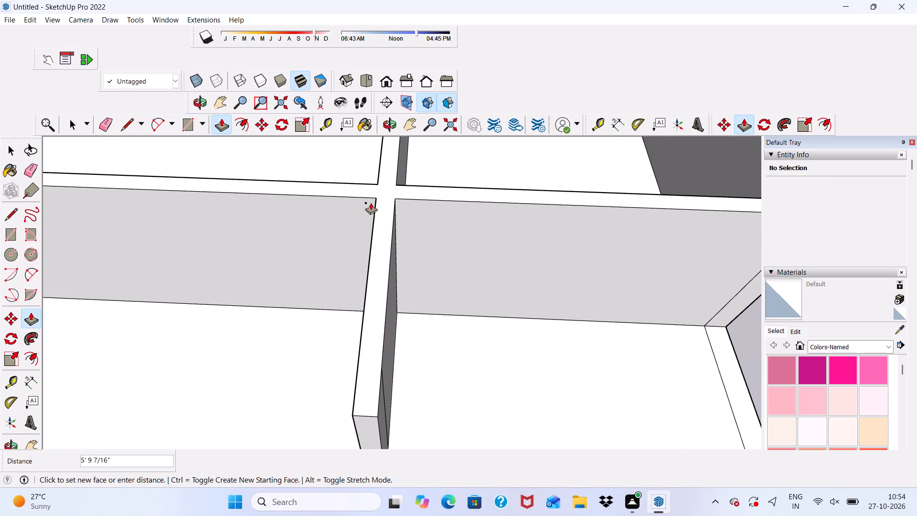
pyautogui.write("10'")
pyautogui.press('Return')
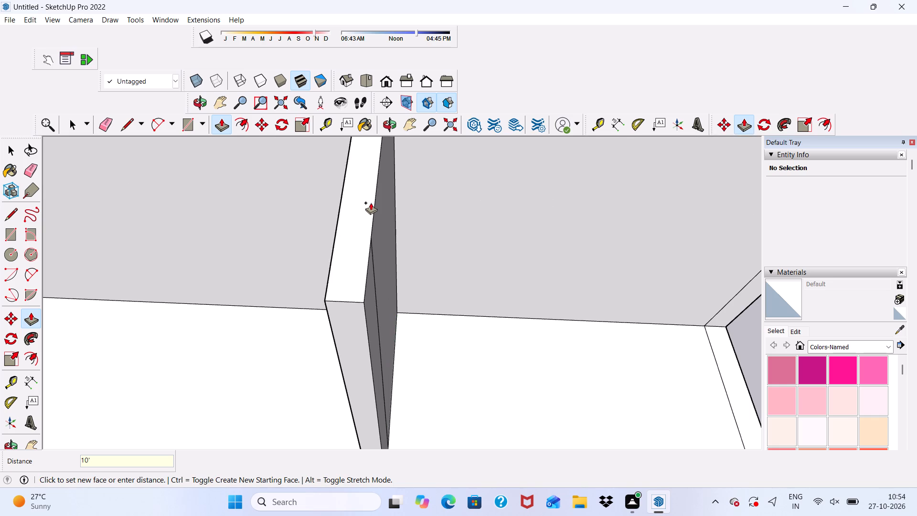
# Draw a rectangle about 35' 8" by 28' 4" over the wall tops, from the rear outer corner to the first partition.
pyautogui.scroll(-17, 381, 231)
pyautogui.moveTo(419, 260); pyautogui.dragTo(217, 129, button='middle')
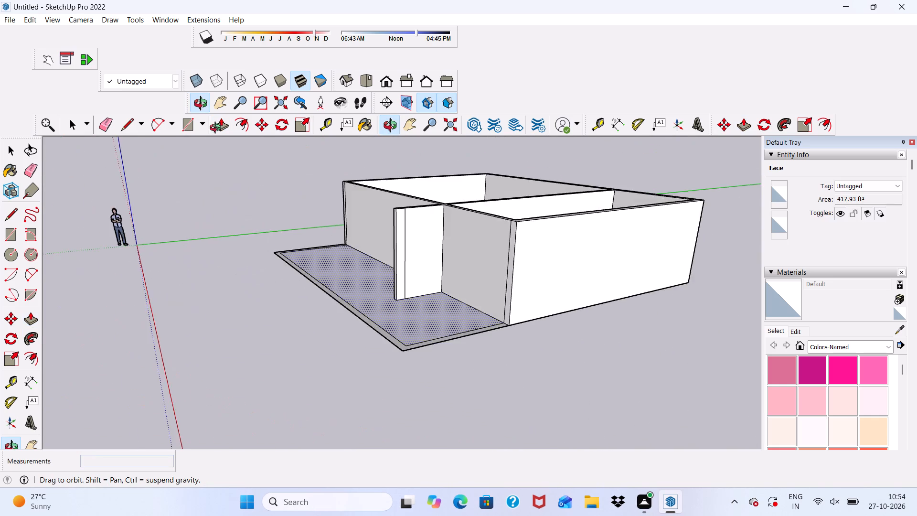
pyautogui.moveTo(217, 129); pyautogui.dragTo(423, 188, button='middle')
pyautogui.scroll(1, 423, 188)
pyautogui.scroll(-6, 372, 209)
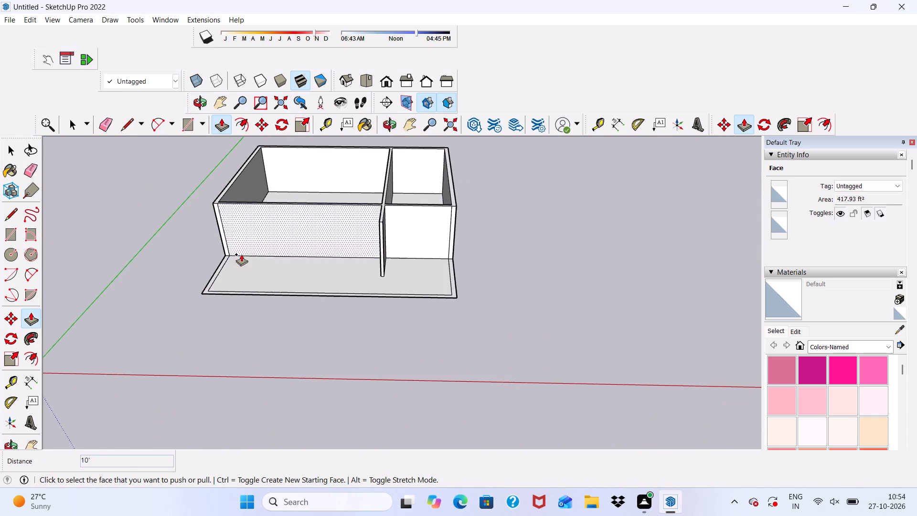
pyautogui.press('space')
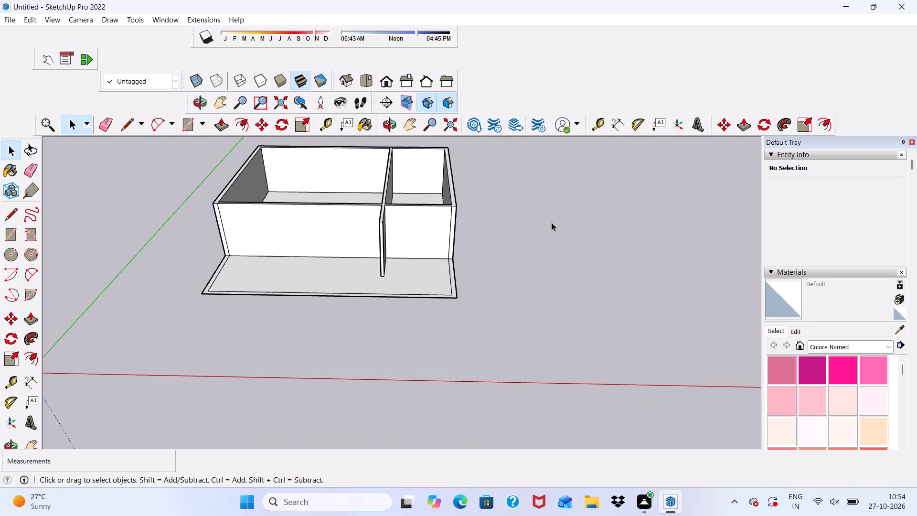
pyautogui.click(181, 124)
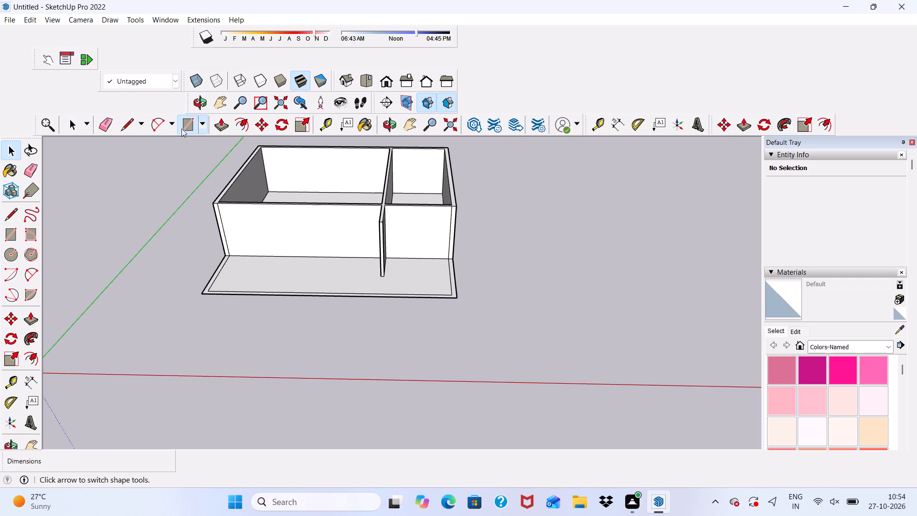
pyautogui.scroll(-6, 183, 142)
pyautogui.scroll(-7, 227, 279)
pyautogui.scroll(20, 205, 210)
pyautogui.scroll(8, 205, 210)
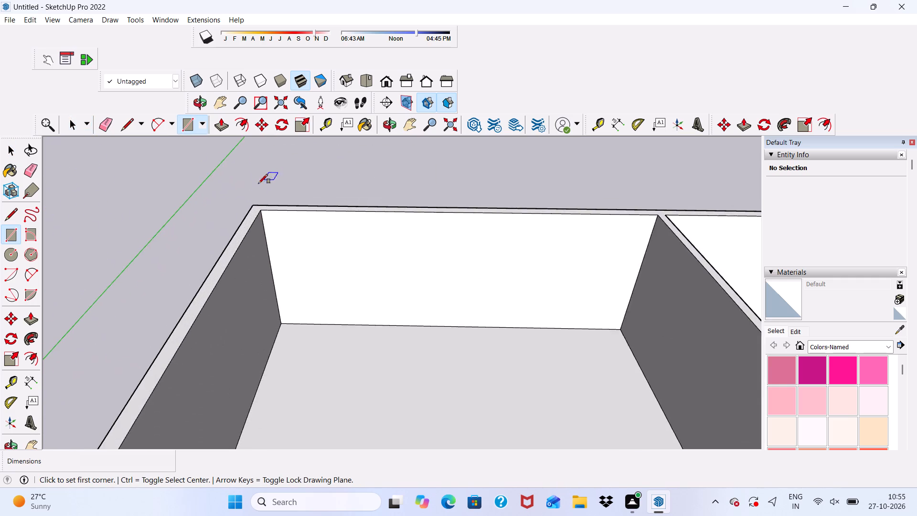
pyautogui.scroll(4, 258, 183)
pyautogui.click(252, 212)
pyautogui.scroll(-16, 256, 225)
pyautogui.scroll(-6, 328, 205)
pyautogui.scroll(1, 390, 281)
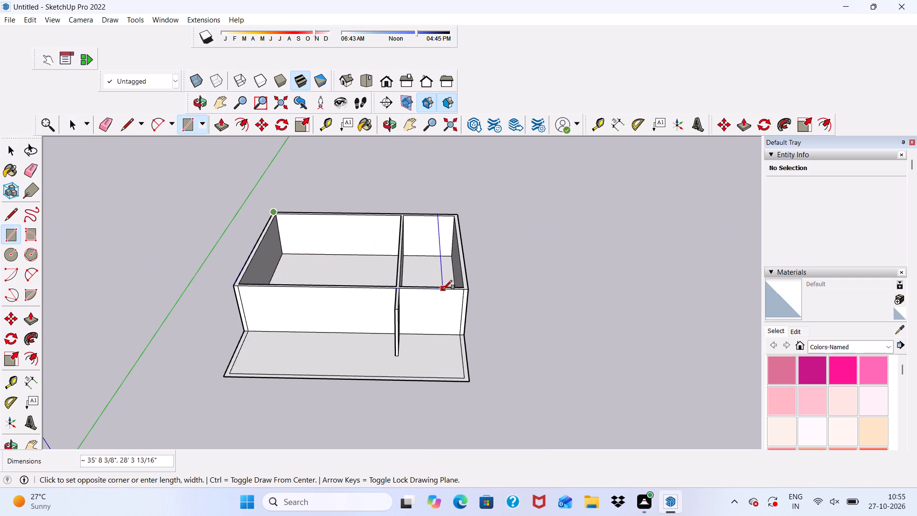
pyautogui.click(443, 290)
# Draw a rectangle about 28' 4" by 26' 10" over the wall tops of the larger room, from the first partition's outer corner to the rear wall.
pyautogui.scroll(7, 428, 248)
pyautogui.scroll(-2, 338, 245)
pyautogui.moveTo(333, 269); pyautogui.dragTo(339, 287, button='middle')
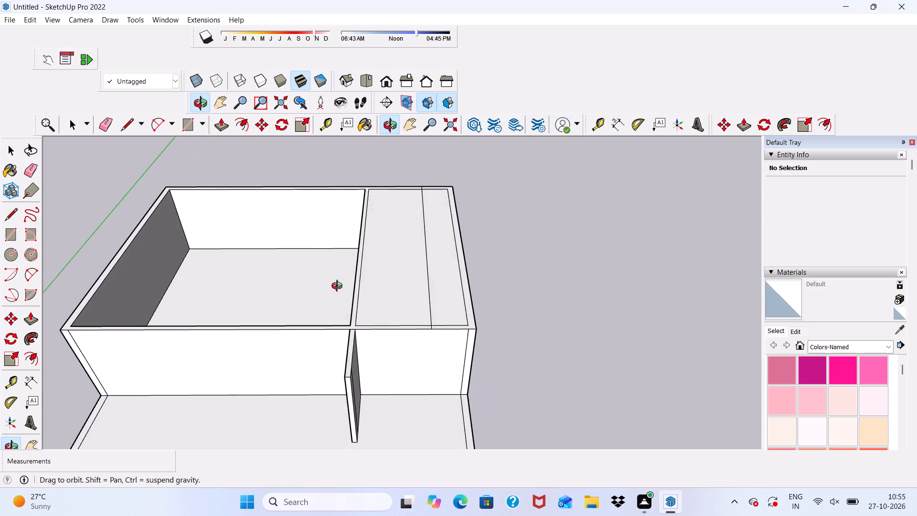
pyautogui.moveTo(339, 287); pyautogui.dragTo(296, 298, button='middle')
pyautogui.scroll(7, 76, 281)
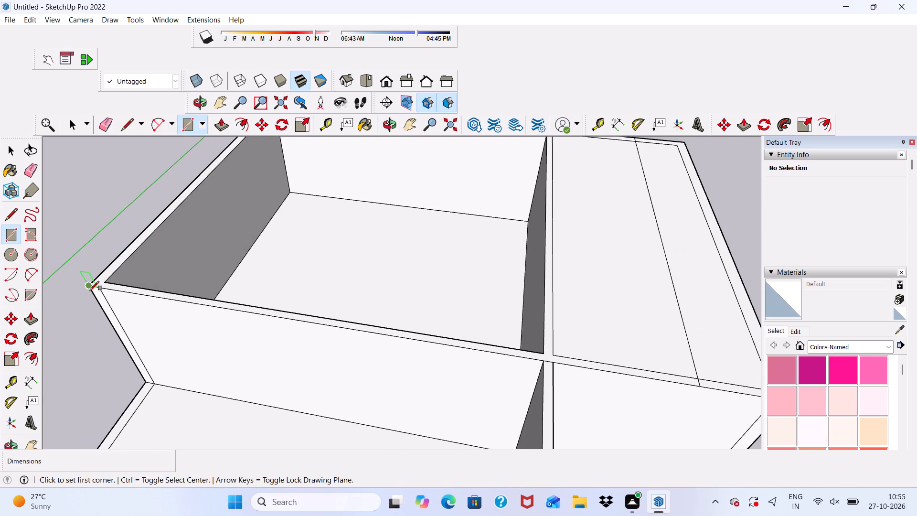
pyautogui.scroll(6, 90, 290)
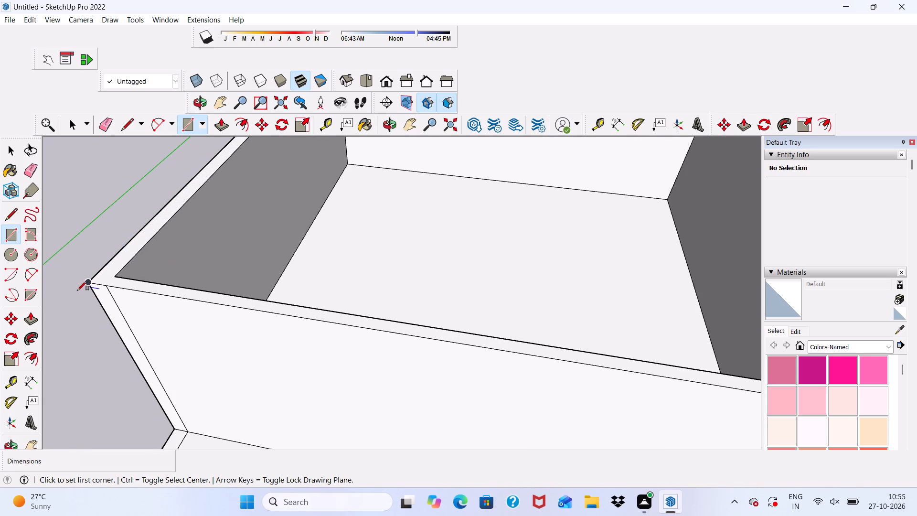
pyautogui.click(87, 284)
pyautogui.scroll(-6, 165, 287)
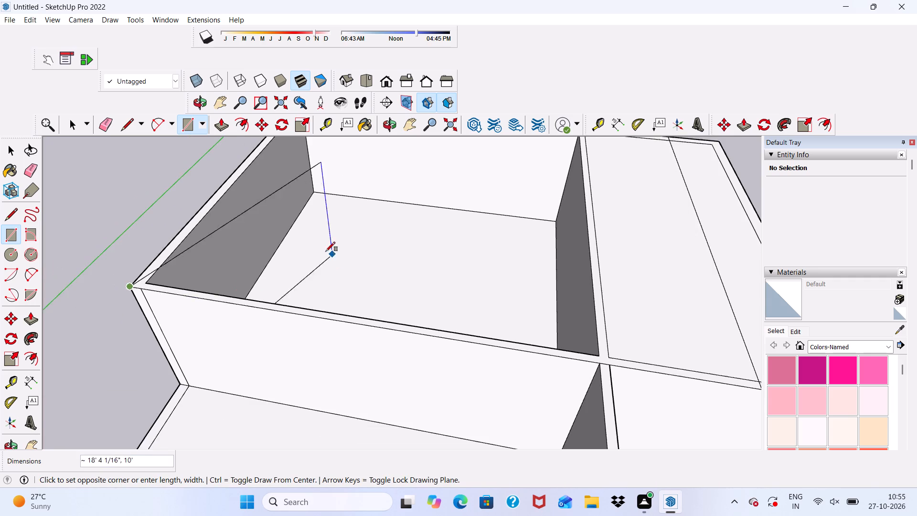
pyautogui.scroll(-7, 280, 253)
pyautogui.scroll(6, 424, 189)
pyautogui.click(427, 190)
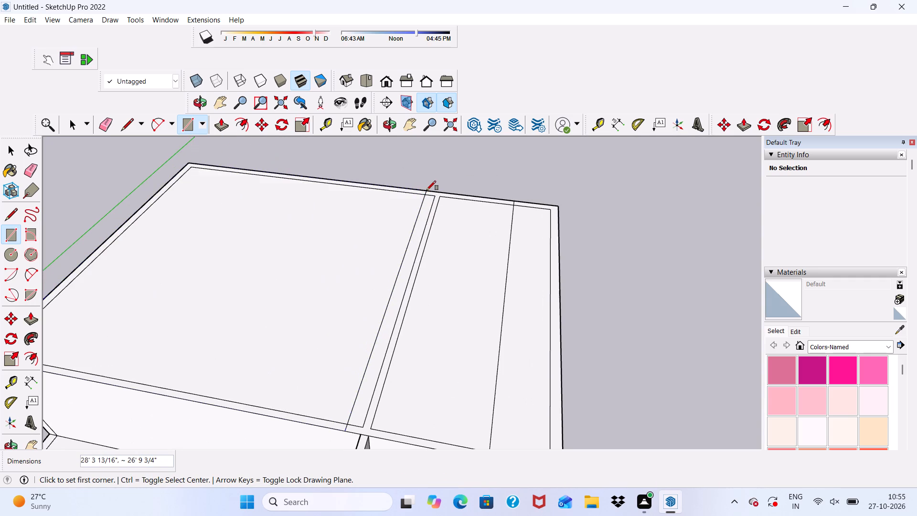
# Erase the extra roof line running beside the second partition, including its short segments on the rear wall and the first partition.
pyautogui.click(107, 122)
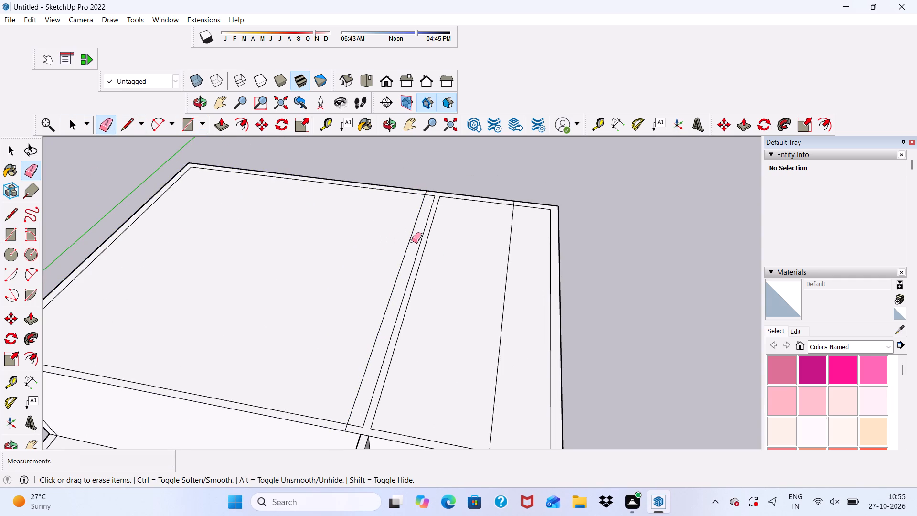
pyautogui.click(412, 241)
pyautogui.moveTo(411, 243); pyautogui.dragTo(404, 247)
pyautogui.scroll(3, 421, 183)
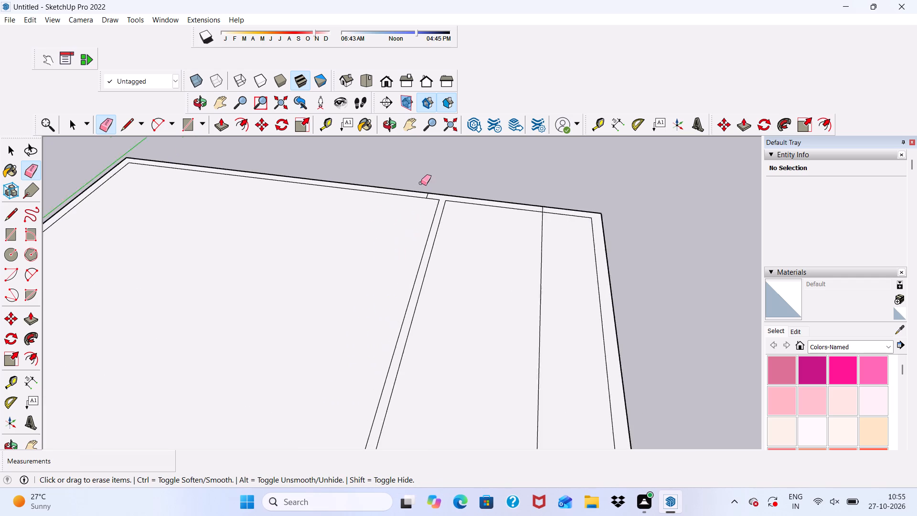
pyautogui.scroll(17, 421, 183)
pyautogui.moveTo(398, 202); pyautogui.dragTo(391, 210)
pyautogui.scroll(-7, 358, 203)
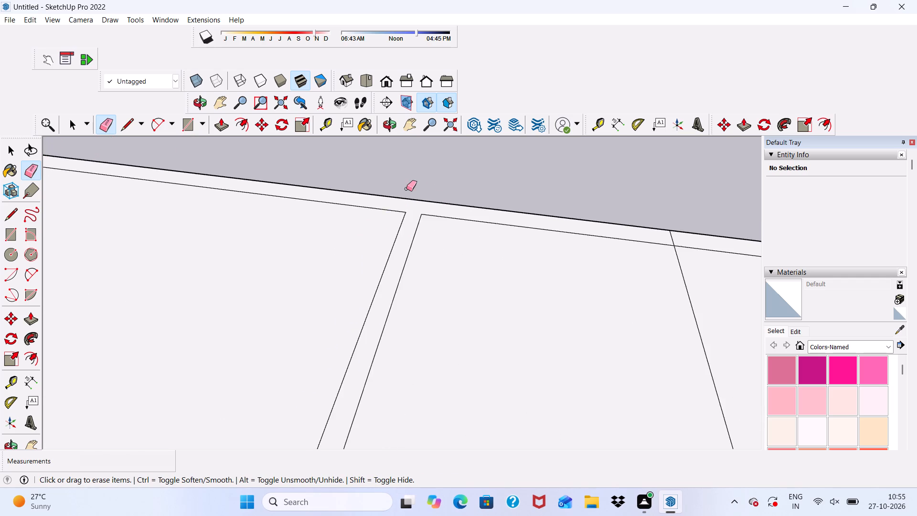
pyautogui.scroll(-16, 406, 189)
pyautogui.scroll(1, 315, 312)
pyautogui.scroll(-4, 336, 280)
pyautogui.scroll(16, 343, 337)
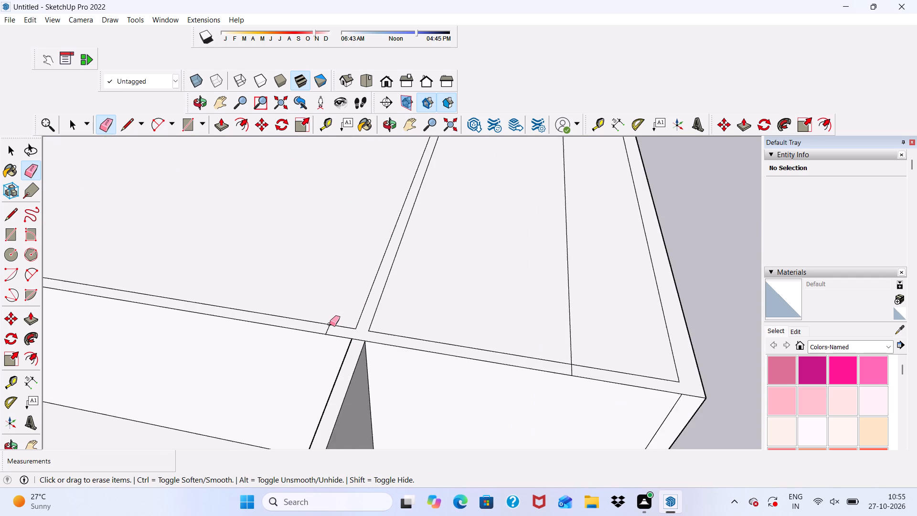
pyautogui.scroll(4, 330, 324)
pyautogui.moveTo(330, 336); pyautogui.dragTo(303, 333)
# Erase the extra line across the smaller room's roof face, including its short segments on the wall tops at both ends.
pyautogui.scroll(-16, 296, 302)
pyautogui.scroll(1, 492, 261)
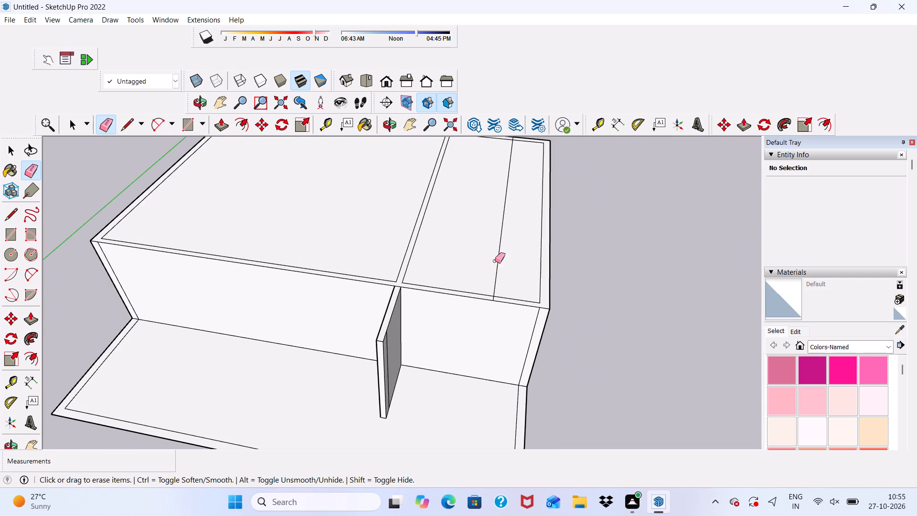
pyautogui.moveTo(495, 261); pyautogui.dragTo(504, 267)
pyautogui.scroll(17, 492, 334)
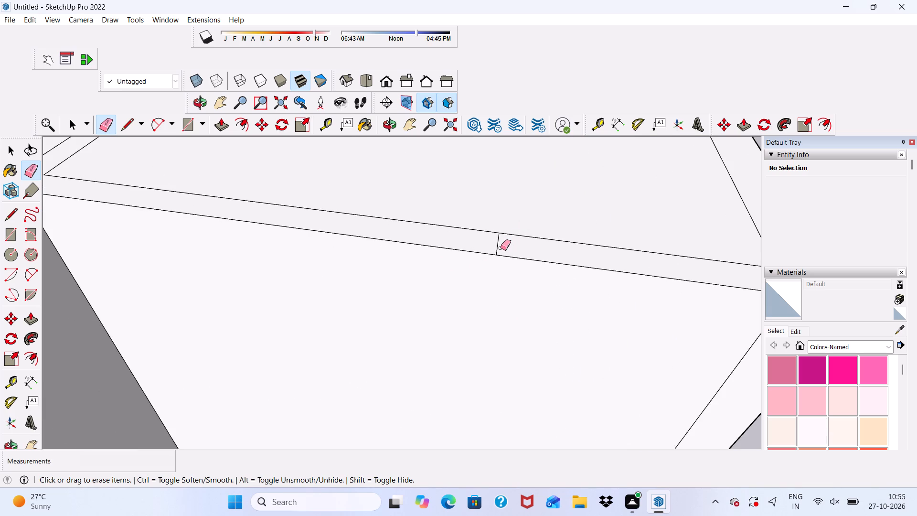
pyautogui.moveTo(501, 248); pyautogui.dragTo(487, 253)
pyautogui.scroll(-20, 426, 260)
pyautogui.scroll(-11, 426, 260)
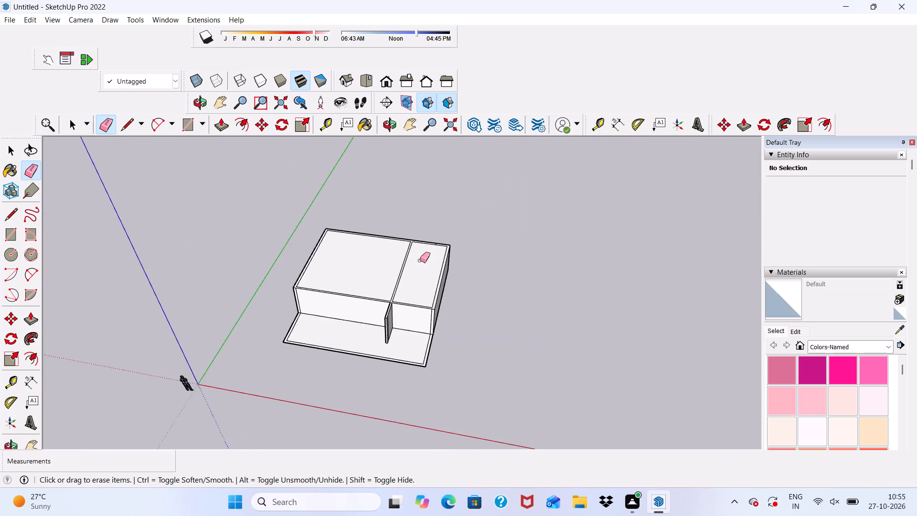
pyautogui.scroll(6, 427, 220)
pyautogui.scroll(20, 460, 271)
pyautogui.scroll(1, 460, 271)
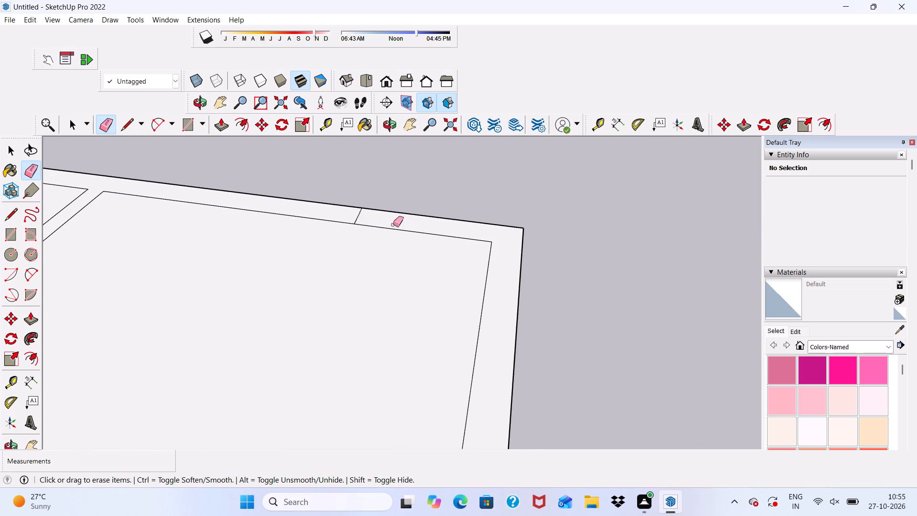
pyautogui.moveTo(355, 213); pyautogui.dragTo(365, 221)
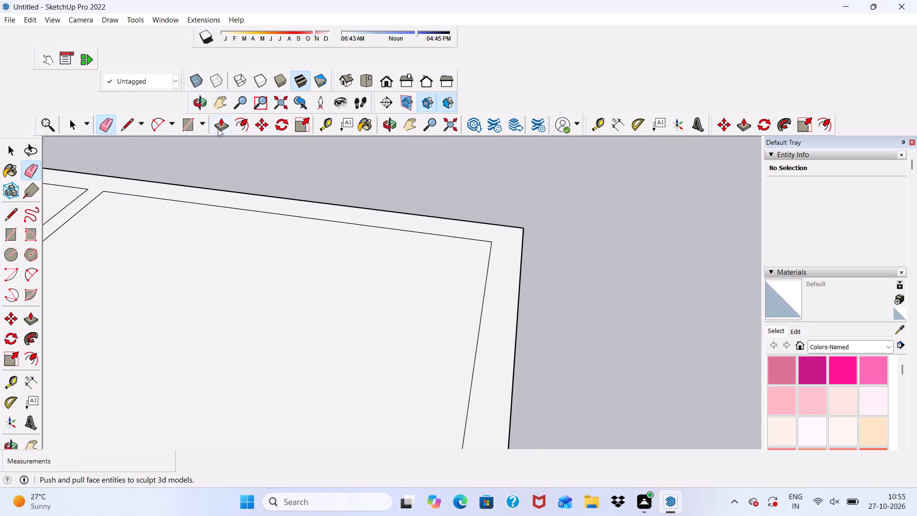
# Push/Pull the smaller room's roof face up 3".
pyautogui.click(218, 129)
pyautogui.scroll(-6, 241, 204)
pyautogui.click(296, 342)
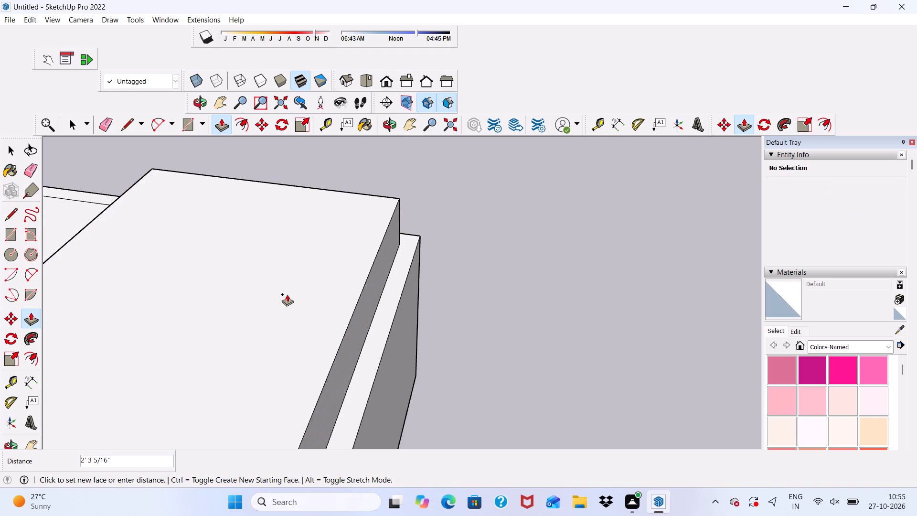
pyautogui.write('3"')
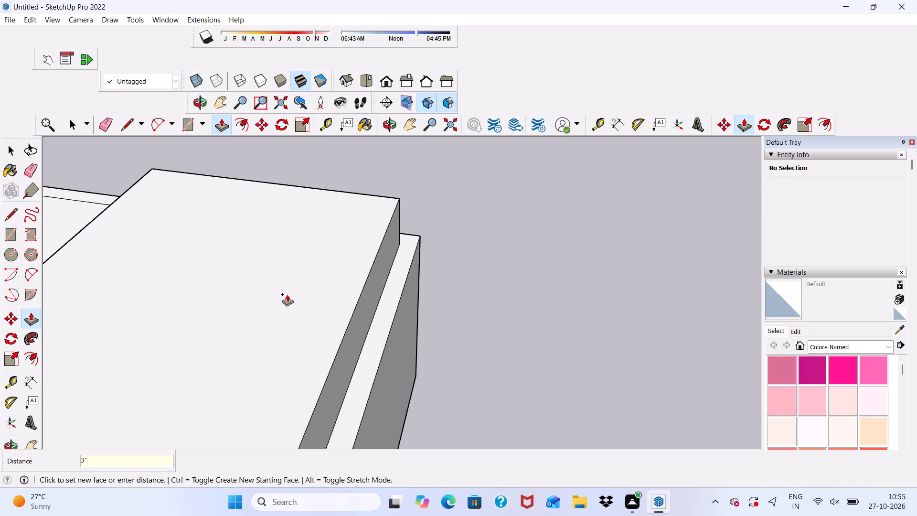
pyautogui.scroll(-10, 285, 285)
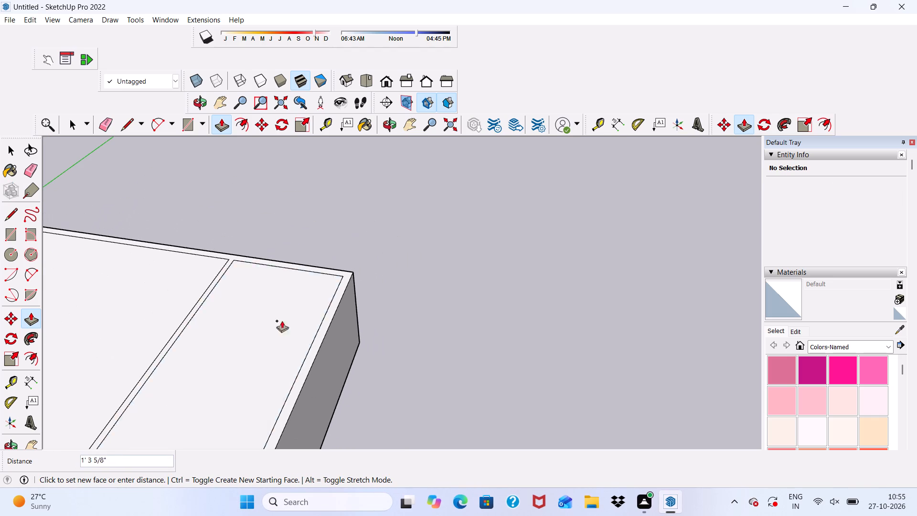
pyautogui.write('3"')
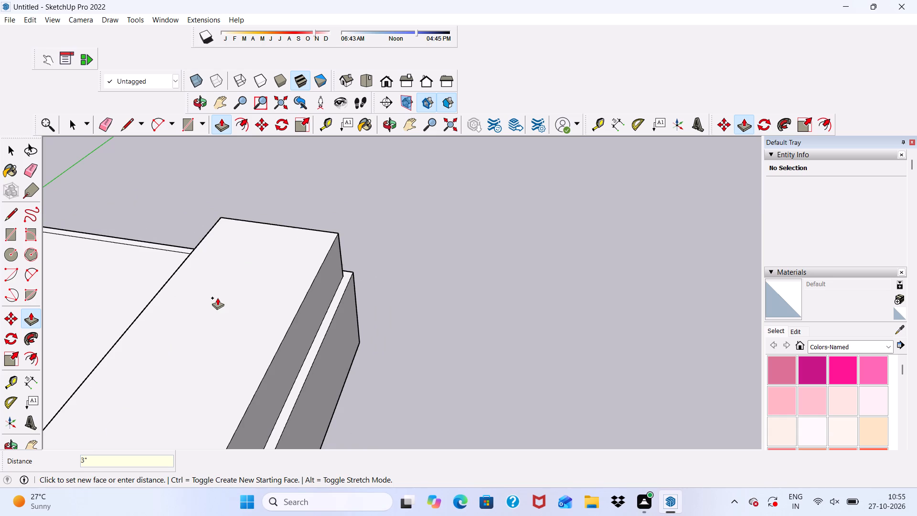
pyautogui.press('Return')
# Push/Pull the small roof slab's front side face about 6' 5" forward to the end of the projecting partition.
pyautogui.scroll(-11, 213, 288)
pyautogui.scroll(7, 97, 401)
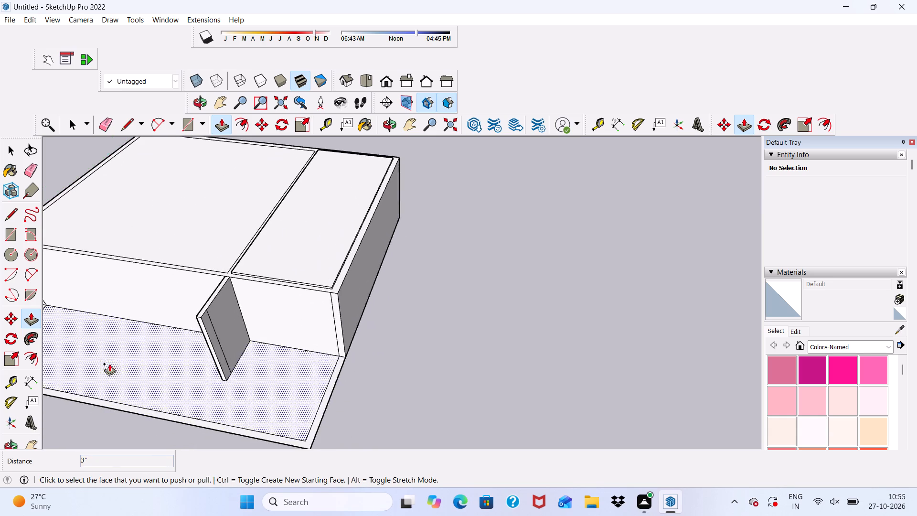
pyautogui.scroll(8, 197, 273)
pyautogui.scroll(8, 308, 259)
pyautogui.scroll(5, 299, 314)
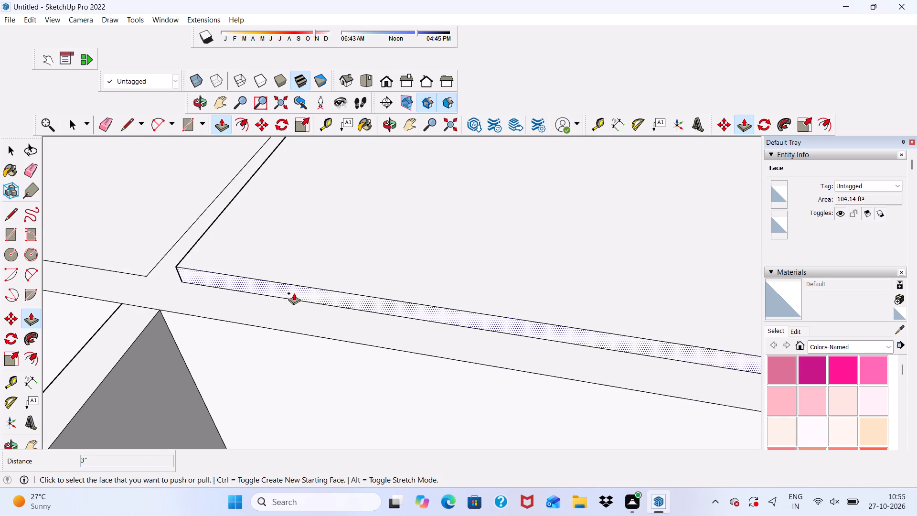
pyautogui.click(294, 288)
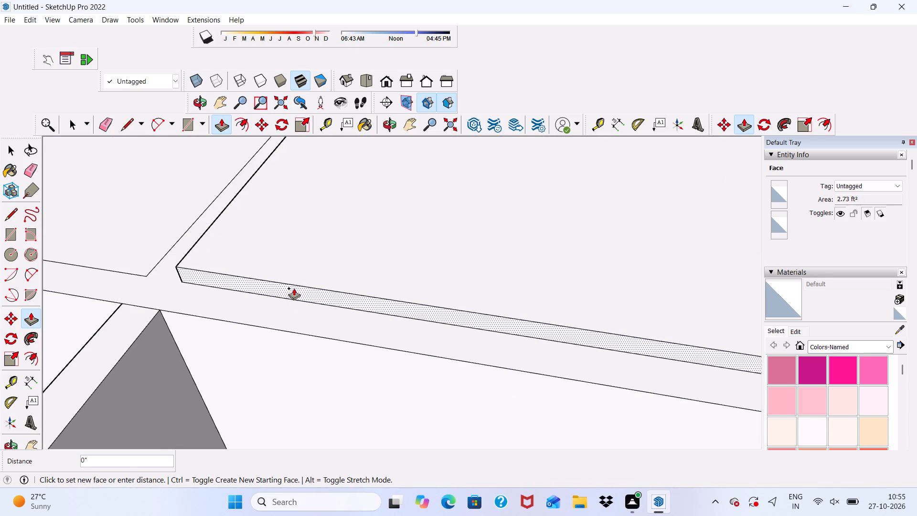
pyautogui.scroll(-20, 130, 316)
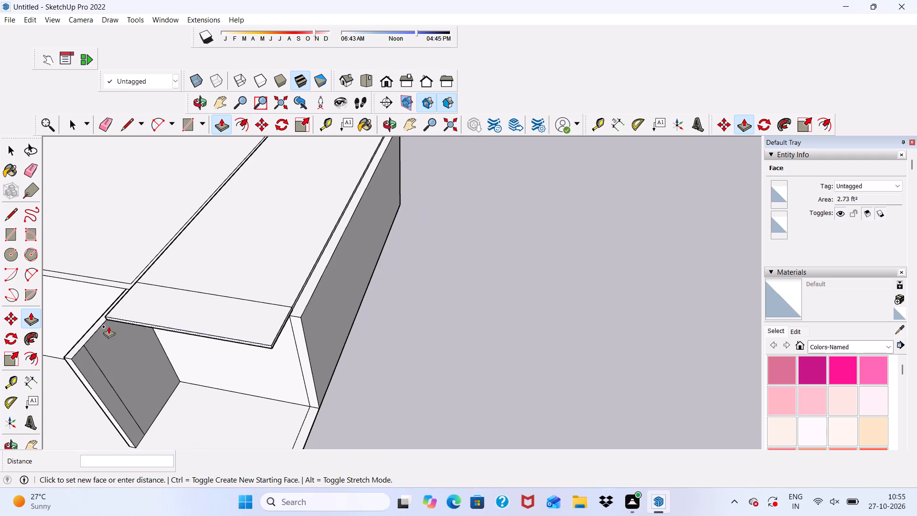
pyautogui.scroll(5, 65, 348)
pyautogui.scroll(-1, 66, 348)
pyautogui.moveTo(66, 348); pyautogui.dragTo(232, 250, button='middle')
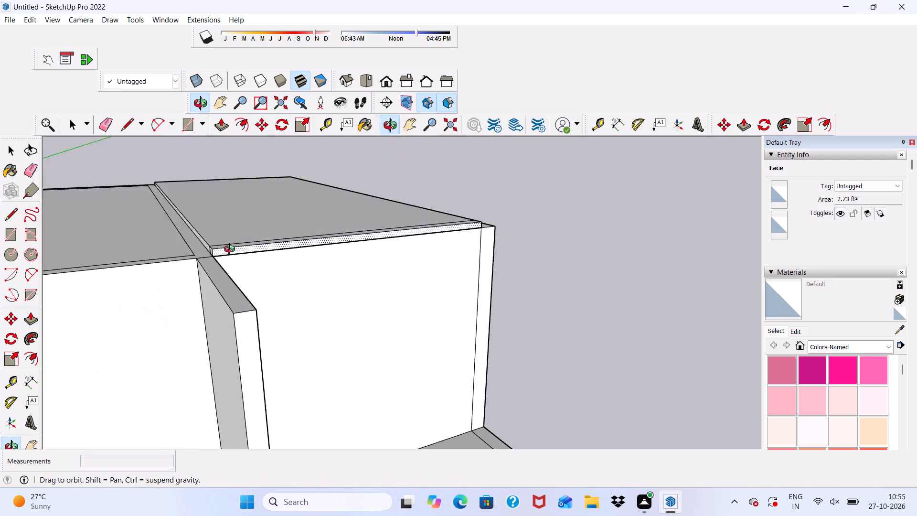
pyautogui.moveTo(232, 250); pyautogui.dragTo(235, 249, button='middle')
pyautogui.click(305, 285)
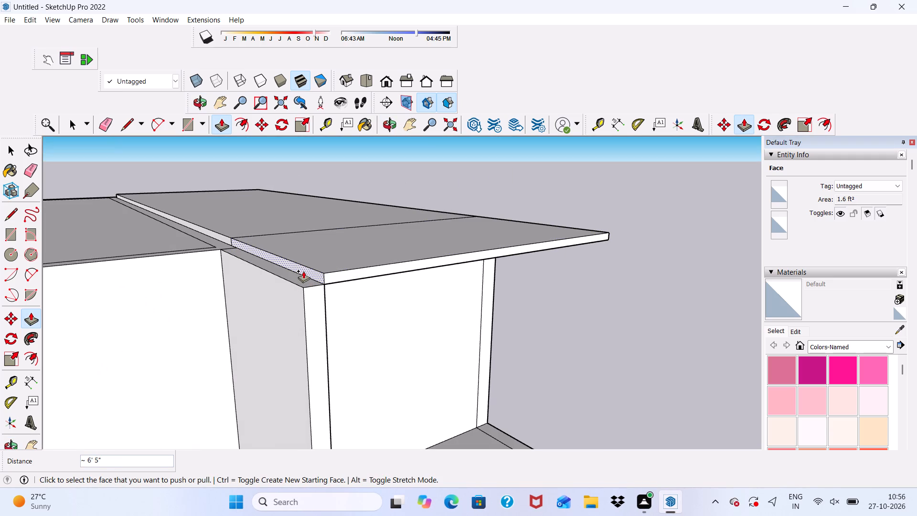
# Push/Pull the overhang's side face across the top of the projecting partition to its outer face.
pyautogui.click(304, 271)
pyautogui.click(301, 303)
# Push/Pull the roof slab's long side face about 28' 4" across the larger room to the far outer wall.
pyautogui.scroll(-5, 185, 281)
pyautogui.moveTo(73, 289); pyautogui.dragTo(77, 298, button='middle')
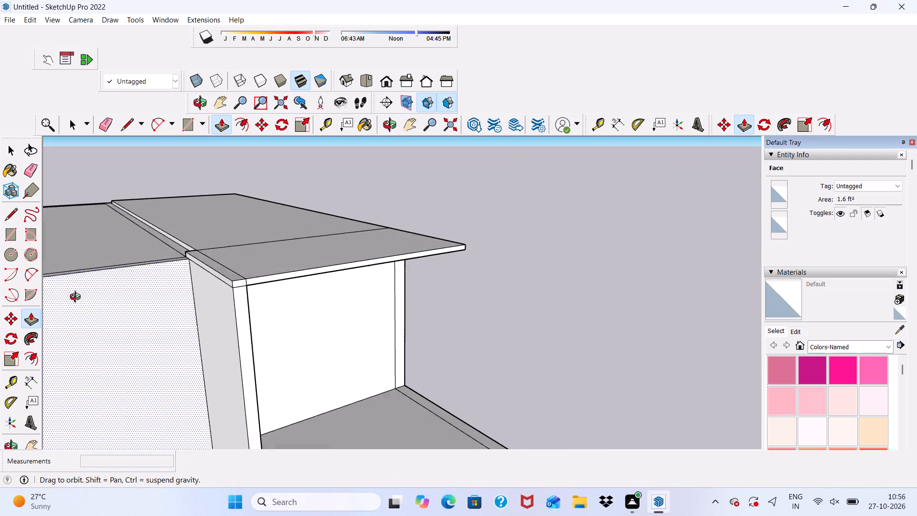
pyautogui.moveTo(77, 298); pyautogui.dragTo(197, 334, button='middle')
pyautogui.scroll(7, 187, 331)
pyautogui.click(183, 302)
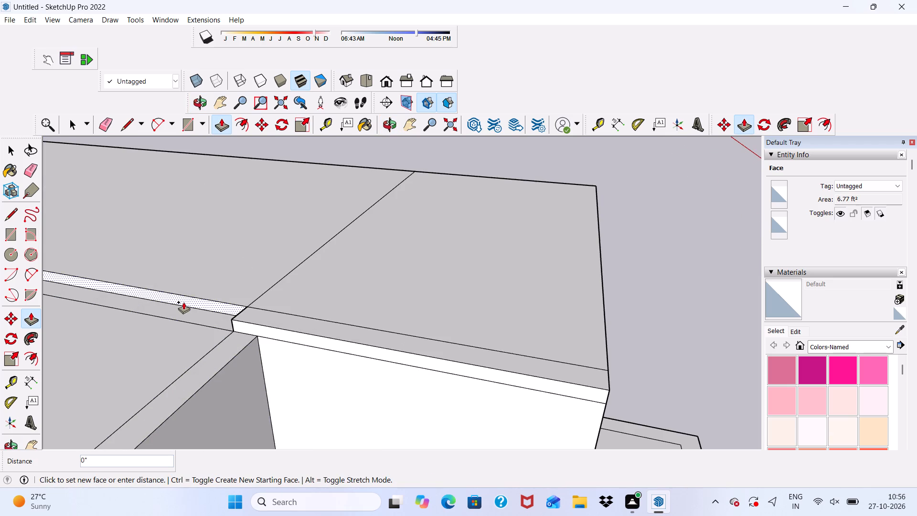
pyautogui.scroll(-6, 163, 304)
pyautogui.scroll(-20, 106, 281)
pyautogui.scroll(-6, 106, 281)
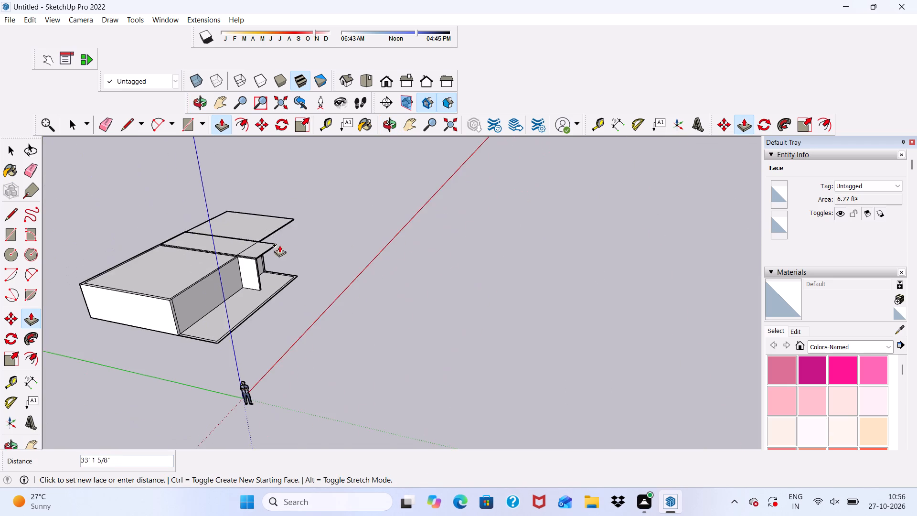
pyautogui.scroll(6, 184, 301)
pyautogui.scroll(2, 147, 315)
pyautogui.click(162, 317)
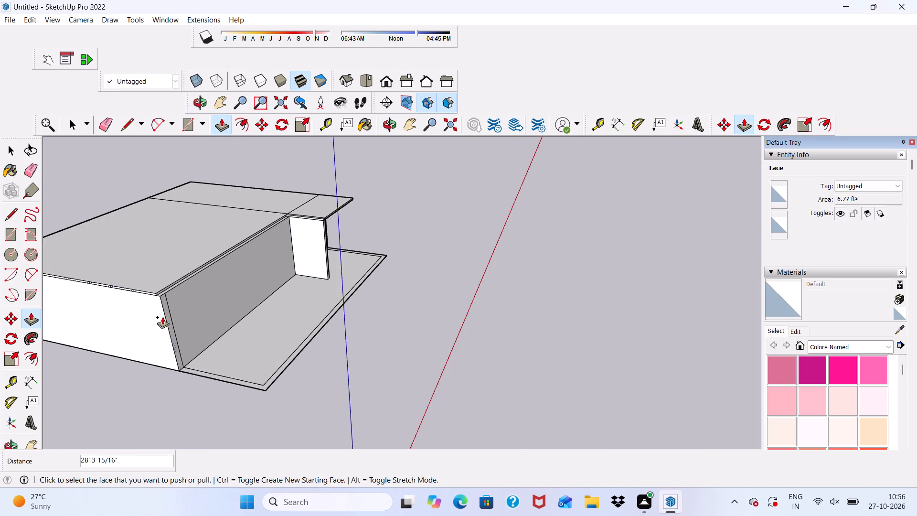
# Push/Pull the larger room's roof slab front side face 6" forward over the first partition's top.
pyautogui.scroll(-1, 185, 318)
pyautogui.moveTo(187, 321); pyautogui.dragTo(205, 356, button='middle')
pyautogui.scroll(16, 189, 321)
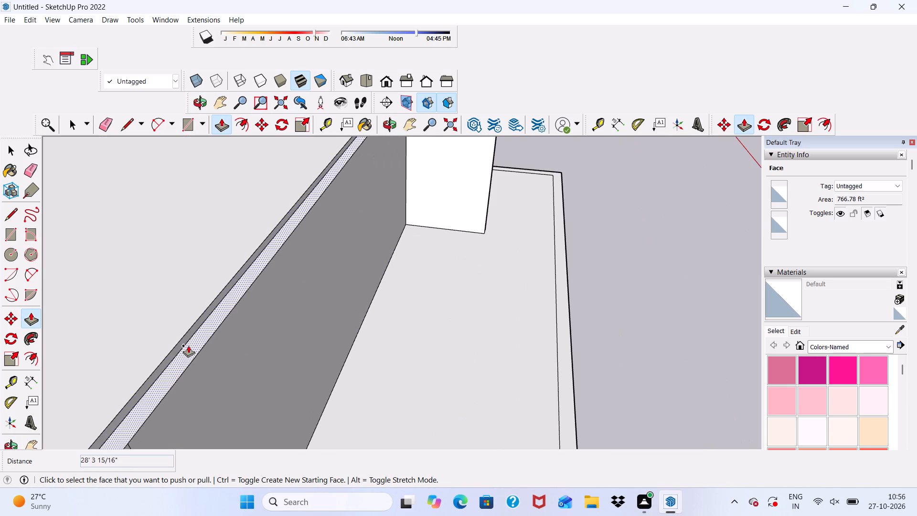
pyautogui.click(187, 343)
pyautogui.click(200, 355)
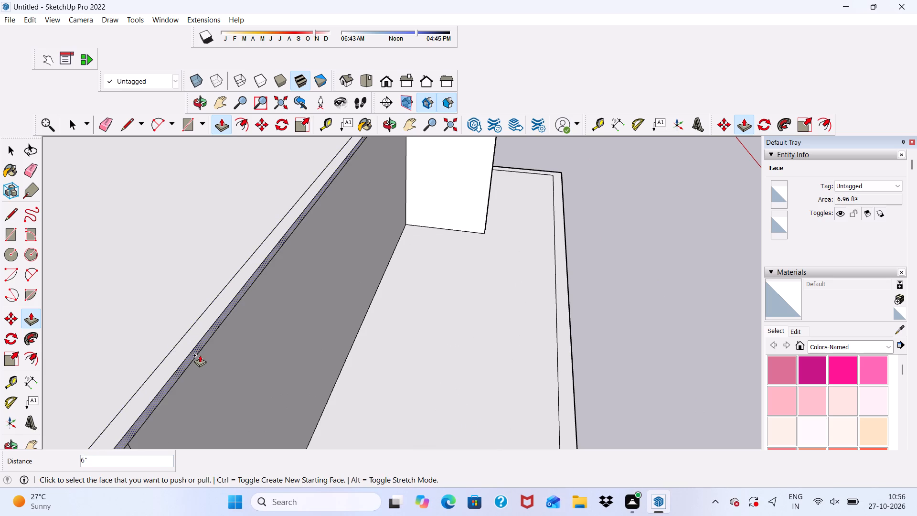
# Push/Pull the larger room's roof slab rear side face 9" outward to the rear wall's outer face.
pyautogui.scroll(-7, 189, 326)
pyautogui.scroll(-7, 229, 267)
pyautogui.scroll(6, 180, 278)
pyautogui.scroll(-5, 180, 278)
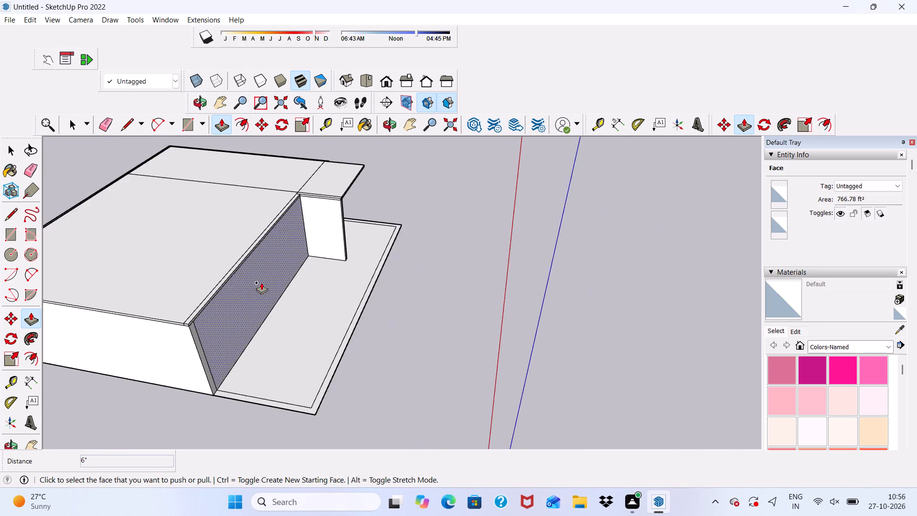
pyautogui.scroll(-7, 261, 282)
pyautogui.scroll(8, 118, 303)
pyautogui.moveTo(101, 298); pyautogui.dragTo(386, 269, button='middle')
pyautogui.scroll(2, 131, 385)
pyautogui.scroll(7, 163, 297)
pyautogui.click(163, 301)
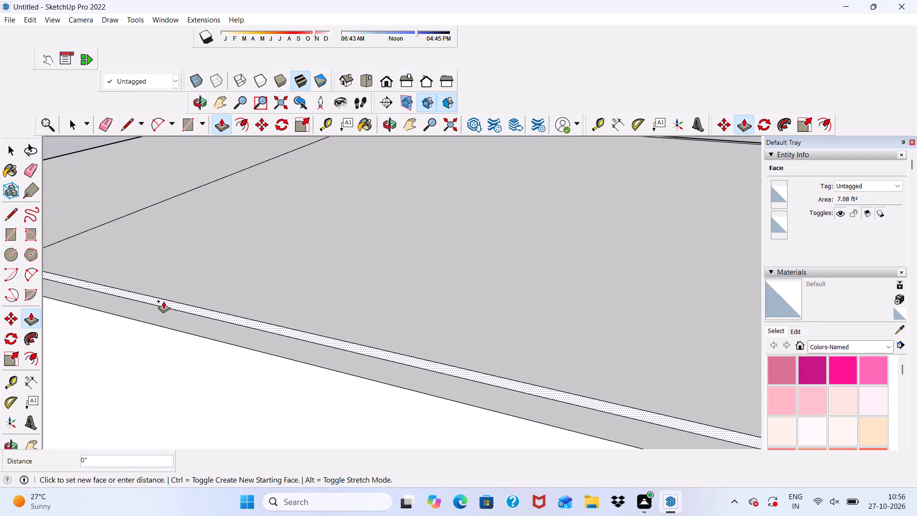
pyautogui.click(165, 329)
# Push/Pull the smaller room's roof slab rear side face 9" outward to the rear wall's outer face.
pyautogui.scroll(-12, 169, 316)
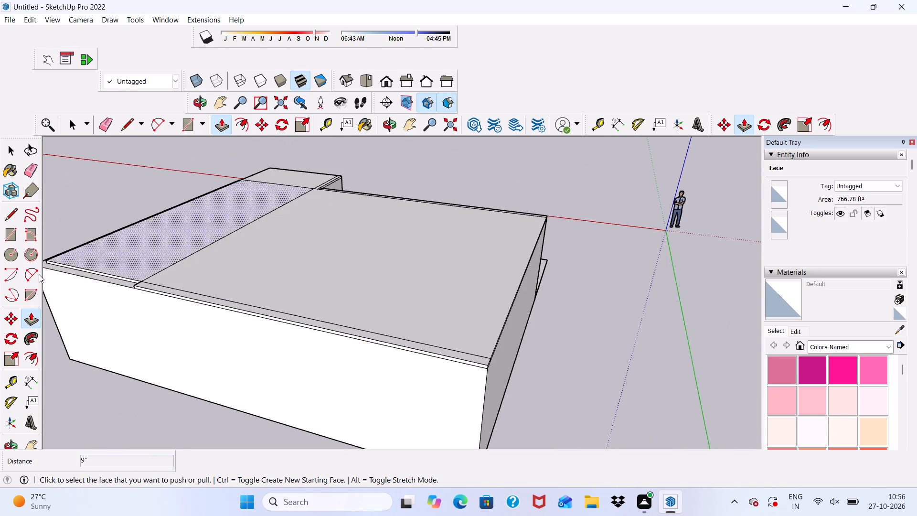
pyautogui.scroll(16, 71, 270)
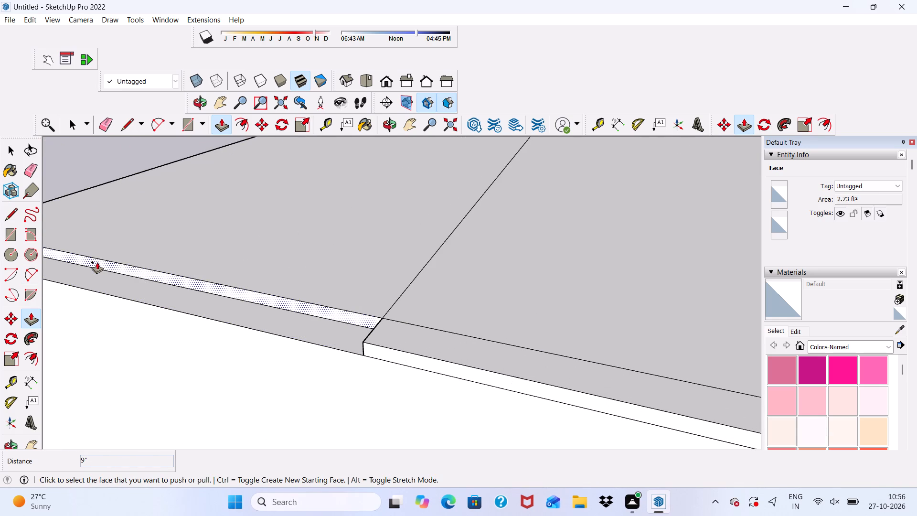
pyautogui.click(97, 262)
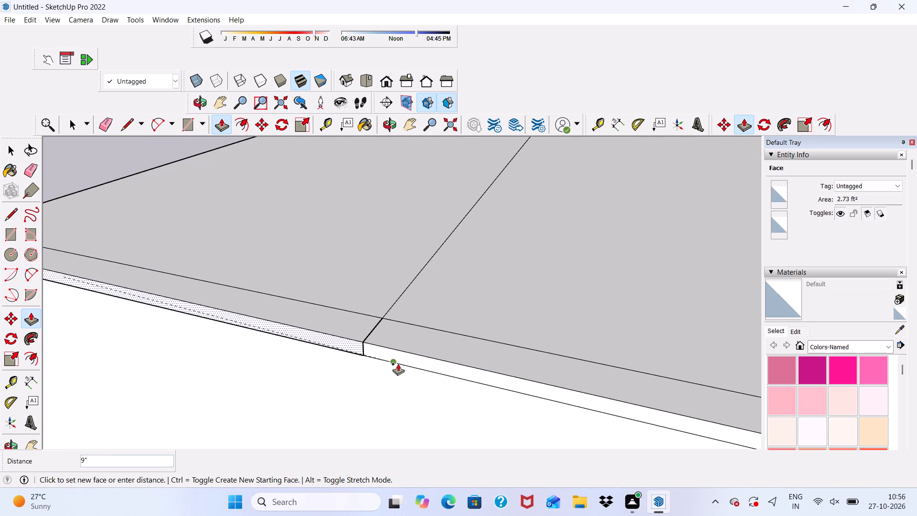
pyautogui.click(398, 364)
# Push/Pull the smaller room's roof slab outer side face 9" outward to the side wall's outer face.
pyautogui.scroll(-15, 384, 333)
pyautogui.moveTo(274, 320); pyautogui.dragTo(352, 362, button='middle')
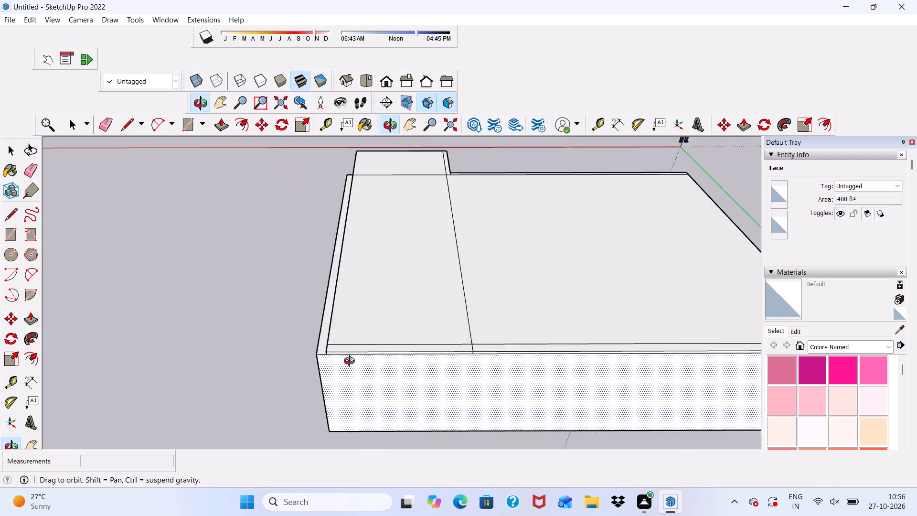
pyautogui.moveTo(352, 362); pyautogui.dragTo(450, 351, button='middle')
pyautogui.scroll(7, 408, 316)
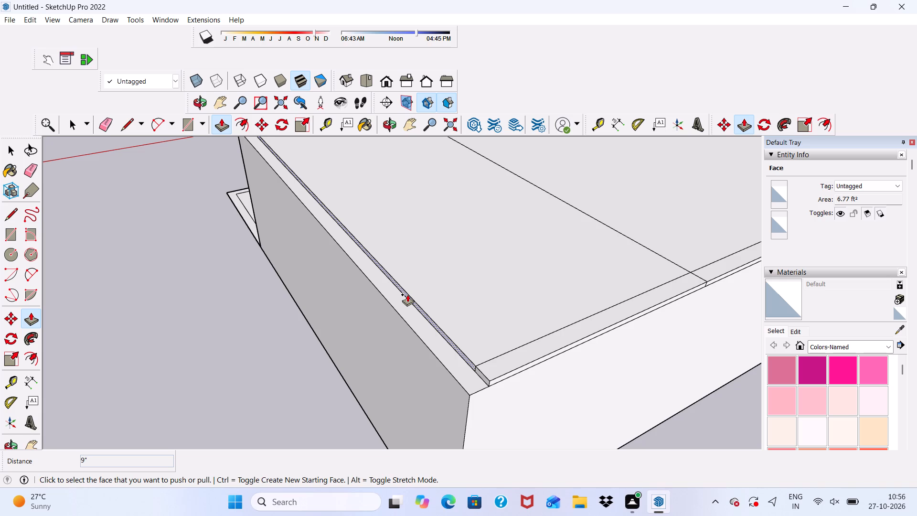
pyautogui.scroll(2, 445, 306)
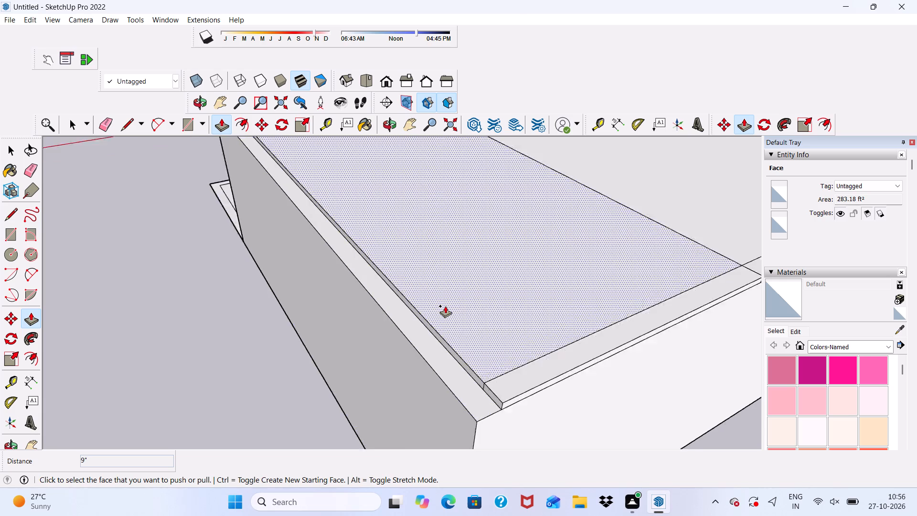
pyautogui.scroll(3, 445, 306)
pyautogui.scroll(-8, 423, 301)
pyautogui.scroll(8, 427, 332)
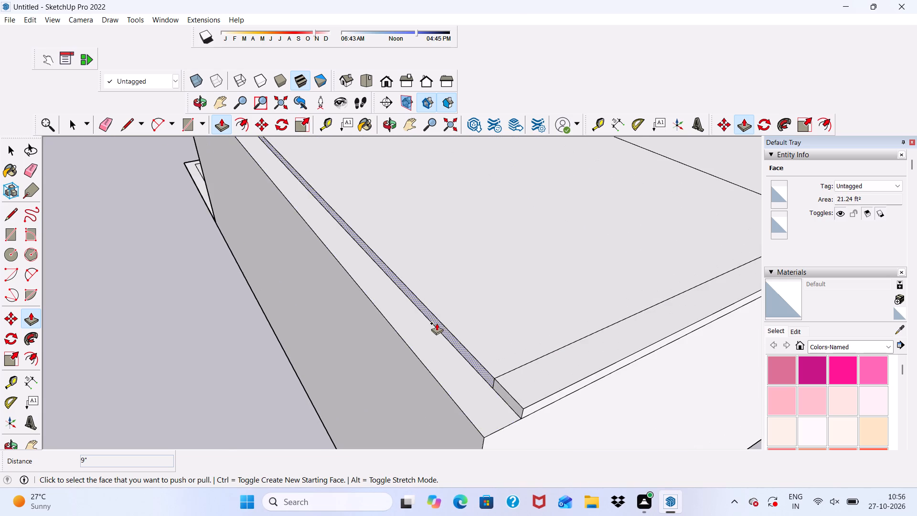
pyautogui.scroll(7, 437, 323)
pyautogui.click(437, 323)
pyautogui.scroll(-3, 314, 312)
pyautogui.scroll(-7, 390, 271)
pyautogui.moveTo(395, 280); pyautogui.dragTo(438, 215, button='middle')
pyautogui.scroll(1, 450, 260)
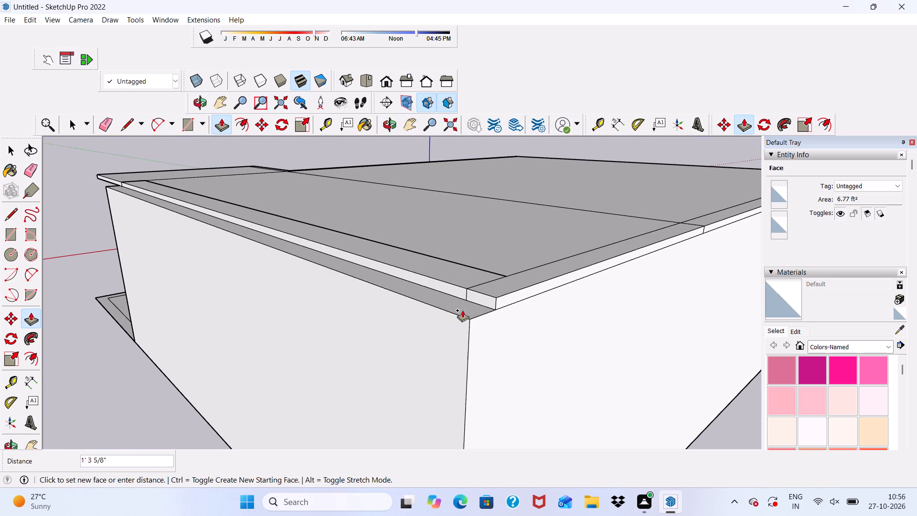
pyautogui.click(463, 320)
# Push/Pull the slab face inside the open rear corner notch 9" to fill the corner above the walls.
pyautogui.scroll(7, 470, 291)
pyautogui.click(470, 297)
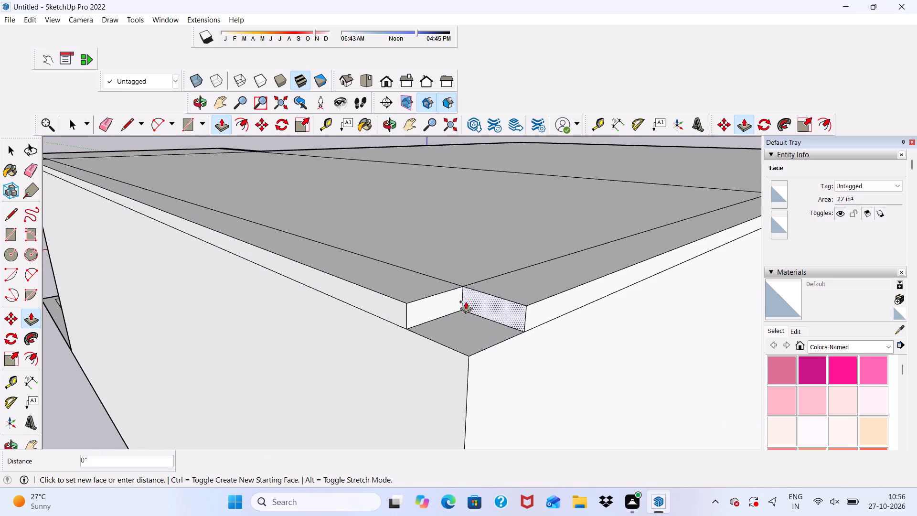
pyautogui.click(383, 297)
# Erase the side and rear strip seams on the smaller room's roof top and the seam between the two rooms' slabs.
pyautogui.scroll(-7, 376, 296)
pyautogui.moveTo(342, 275); pyautogui.dragTo(347, 286, button='middle')
pyautogui.scroll(-1, 344, 280)
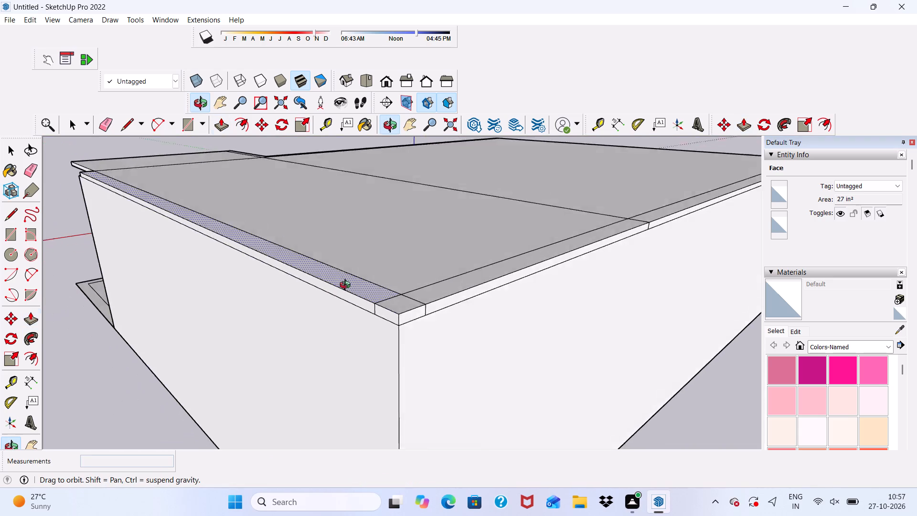
pyautogui.moveTo(347, 286); pyautogui.dragTo(267, 333, button='middle')
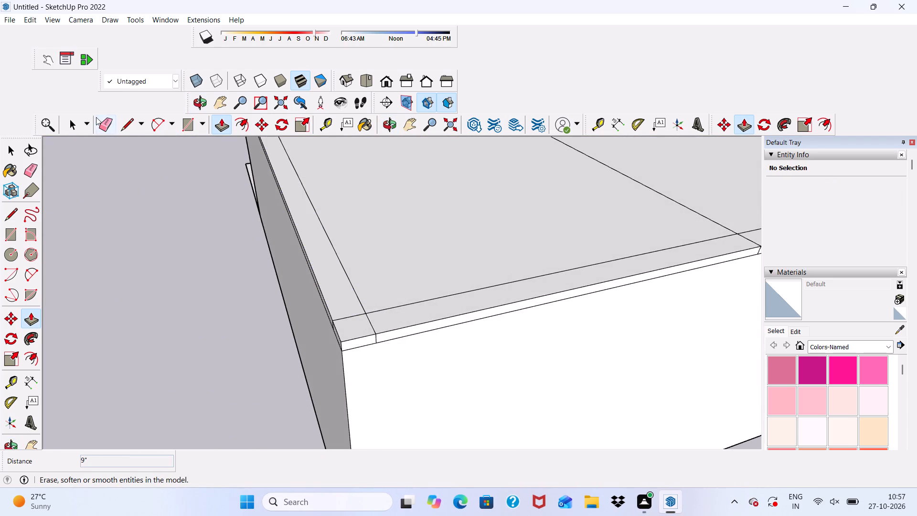
pyautogui.click(104, 123)
pyautogui.scroll(-4, 248, 262)
pyautogui.scroll(5, 315, 301)
pyautogui.moveTo(320, 293); pyautogui.dragTo(337, 299)
pyautogui.scroll(-13, 249, 289)
pyautogui.moveTo(262, 265); pyautogui.dragTo(212, 321, button='middle')
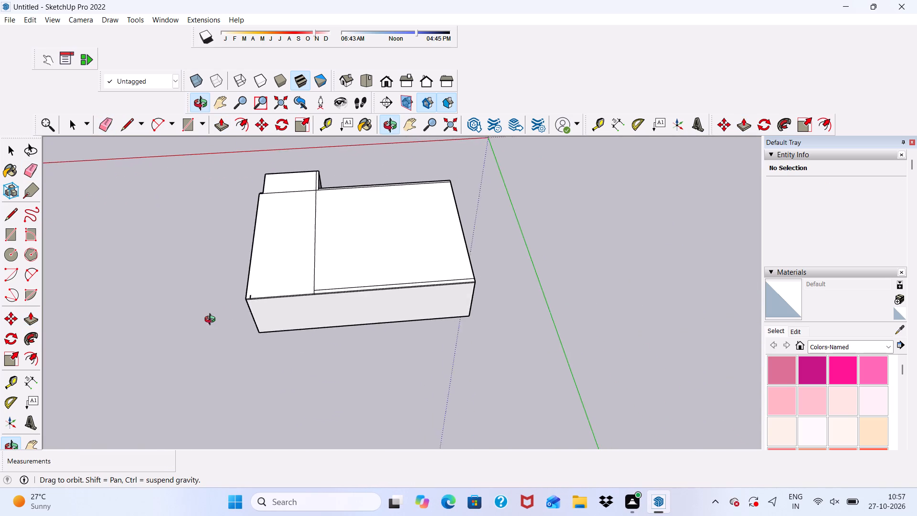
pyautogui.moveTo(212, 321); pyautogui.dragTo(210, 320, button='middle')
pyautogui.scroll(7, 345, 226)
pyautogui.moveTo(280, 194); pyautogui.dragTo(296, 230)
pyautogui.scroll(-7, 269, 209)
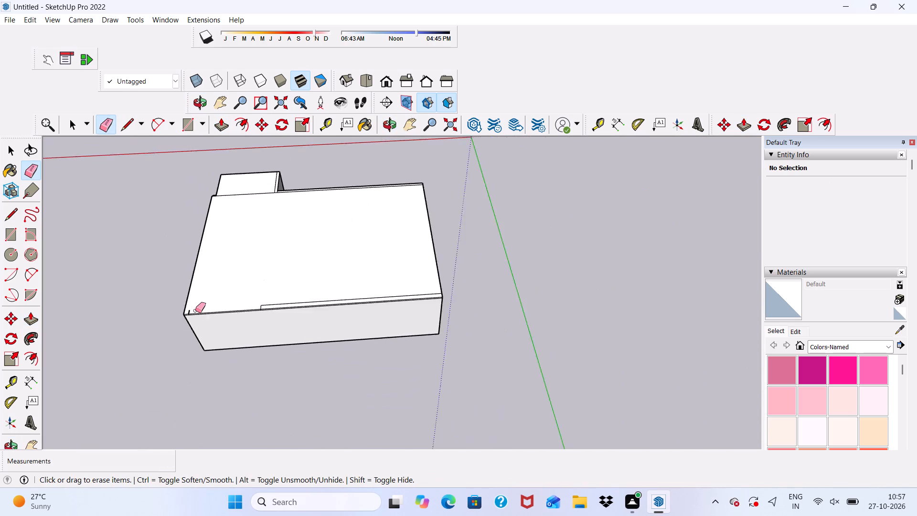
# Erase the short vertical seams along the rear slab edge and the remaining rear strip outline on the roof top.
pyautogui.scroll(8, 194, 311)
pyautogui.click(183, 313)
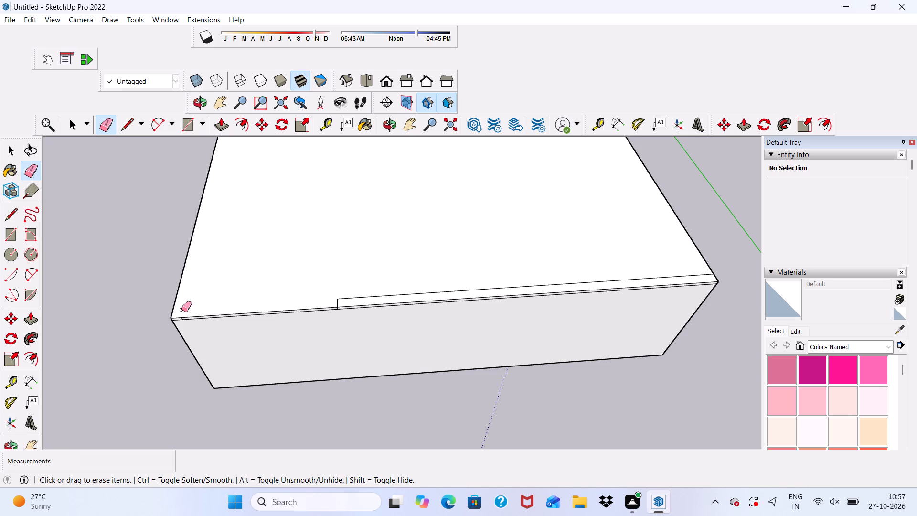
pyautogui.scroll(-1, 181, 306)
pyautogui.scroll(19, 184, 322)
pyautogui.moveTo(179, 308); pyautogui.dragTo(175, 307)
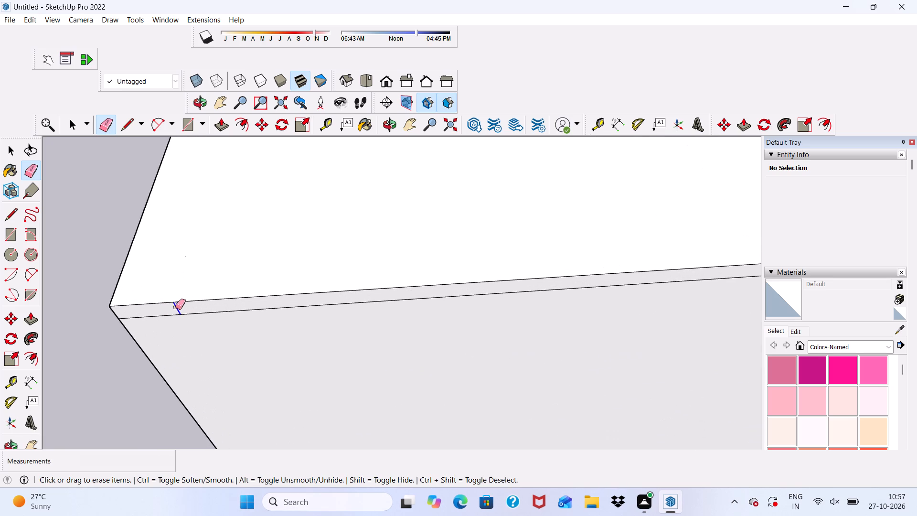
pyautogui.moveTo(175, 307); pyautogui.dragTo(170, 308)
pyautogui.scroll(-13, 153, 290)
pyautogui.scroll(15, 461, 285)
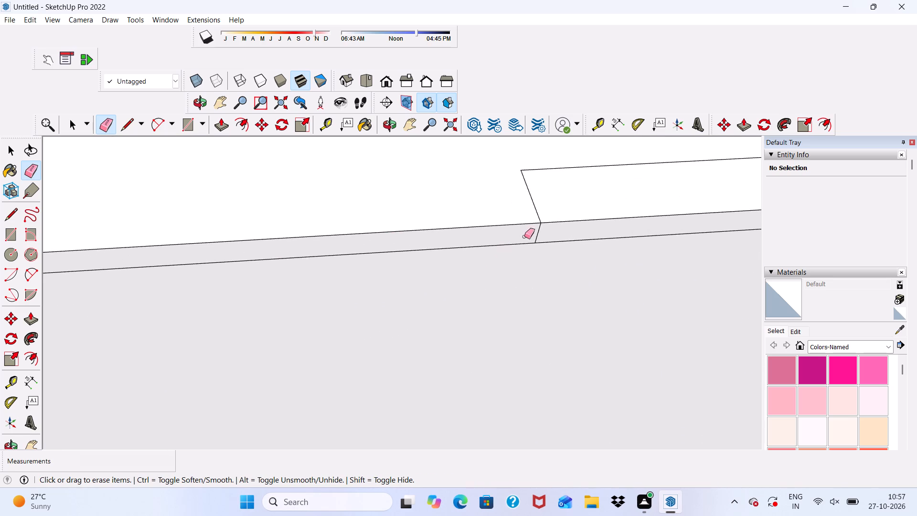
pyautogui.moveTo(529, 235); pyautogui.dragTo(560, 235)
pyautogui.moveTo(542, 193); pyautogui.dragTo(516, 195)
pyautogui.moveTo(538, 155); pyautogui.dragTo(536, 170)
# Erase the short vertical seam on the roof slab's side edge near the larger room's rear corner.
pyautogui.scroll(-20, 345, 201)
pyautogui.scroll(-8, 345, 201)
pyautogui.moveTo(524, 292); pyautogui.dragTo(273, 295, button='middle')
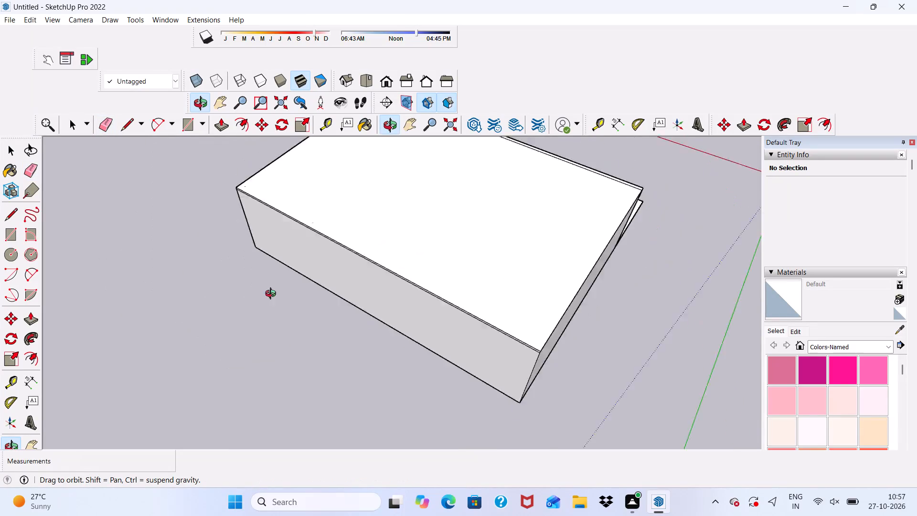
pyautogui.moveTo(273, 295); pyautogui.dragTo(134, 241, button='middle')
pyautogui.scroll(8, 360, 322)
pyautogui.scroll(7, 106, 346)
pyautogui.scroll(7, 283, 206)
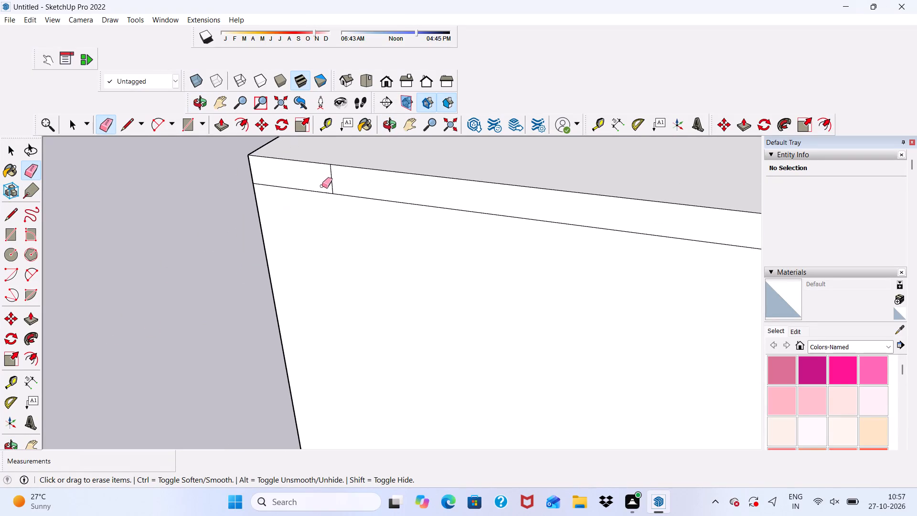
pyautogui.moveTo(326, 184); pyautogui.dragTo(346, 184)
# Erase the roof-top seam lines above the projecting partition and along the joint between overhang and main roof.
pyautogui.scroll(-20, 289, 201)
pyautogui.scroll(-4, 289, 201)
pyautogui.moveTo(282, 309); pyautogui.dragTo(71, 325, button='middle')
pyautogui.scroll(6, 651, 272)
pyautogui.scroll(7, 572, 302)
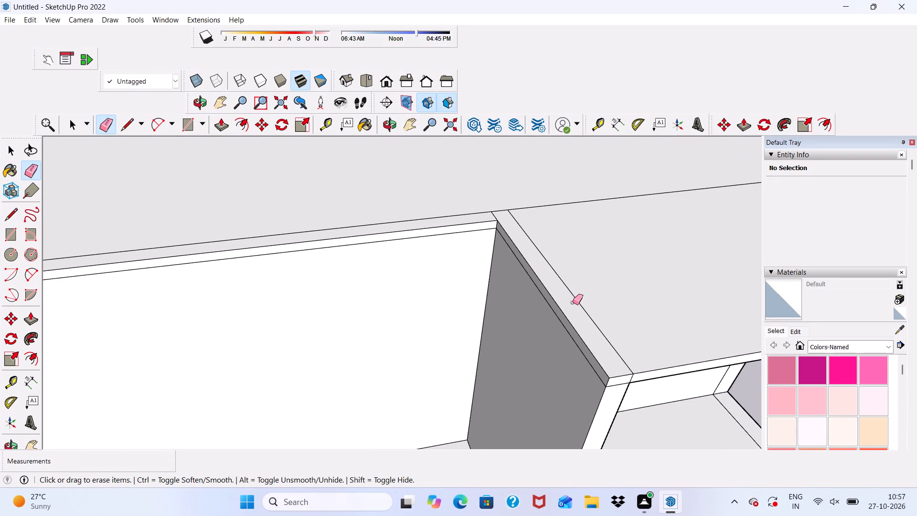
pyautogui.moveTo(580, 306); pyautogui.dragTo(584, 308)
pyautogui.moveTo(496, 208); pyautogui.dragTo(495, 216)
pyautogui.tripleClick(495, 216)
pyautogui.click(503, 212)
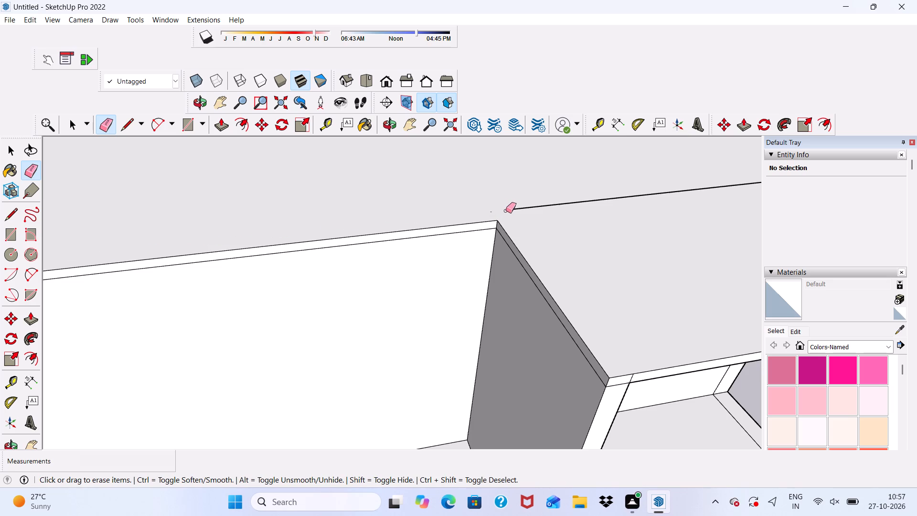
pyautogui.moveTo(531, 202); pyautogui.dragTo(535, 207)
# Push/Pull the front overhang's outer side face 9" outward, flush with the side wall's outer face.
pyautogui.scroll(-6, 519, 212)
pyautogui.scroll(-7, 335, 255)
pyautogui.moveTo(535, 298); pyautogui.dragTo(507, 298, button='middle')
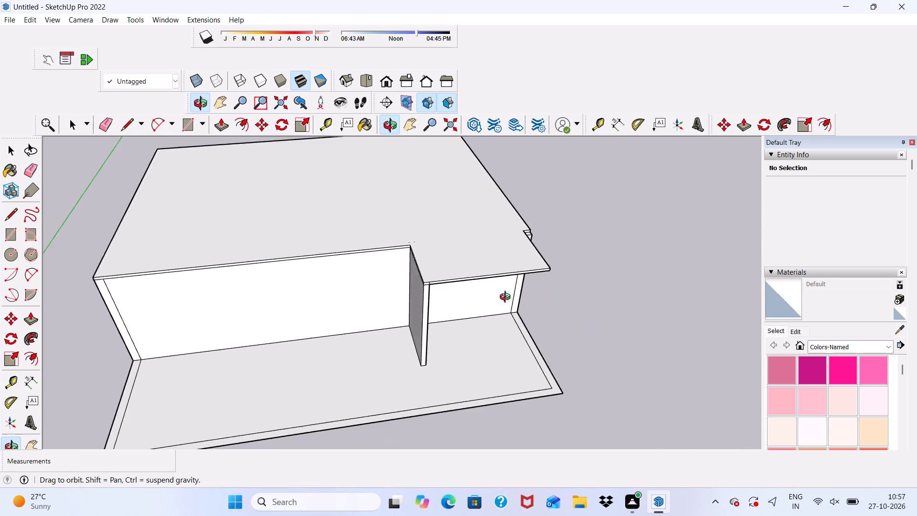
pyautogui.moveTo(507, 298); pyautogui.dragTo(320, 267, button='middle')
pyautogui.scroll(8, 487, 309)
pyautogui.scroll(4, 291, 252)
pyautogui.scroll(-3, 265, 247)
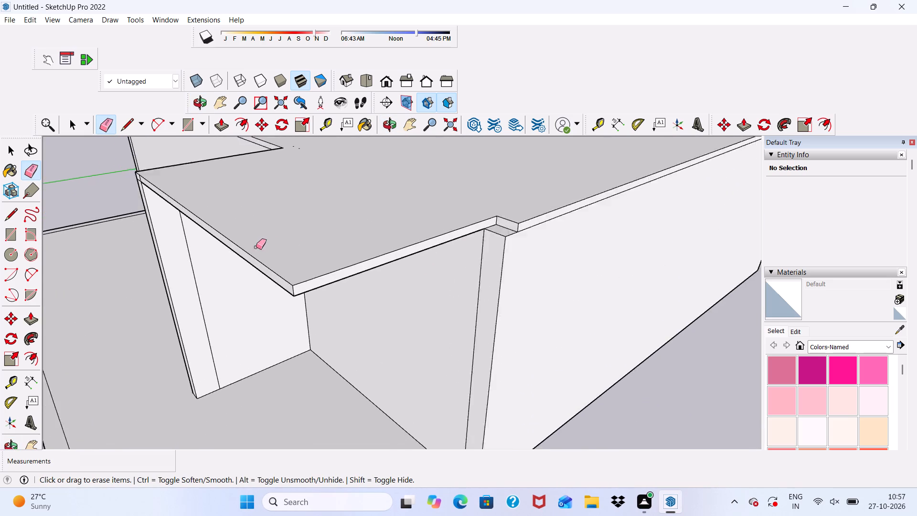
pyautogui.scroll(-3, 256, 247)
pyautogui.moveTo(254, 256); pyautogui.dragTo(329, 213, button='middle')
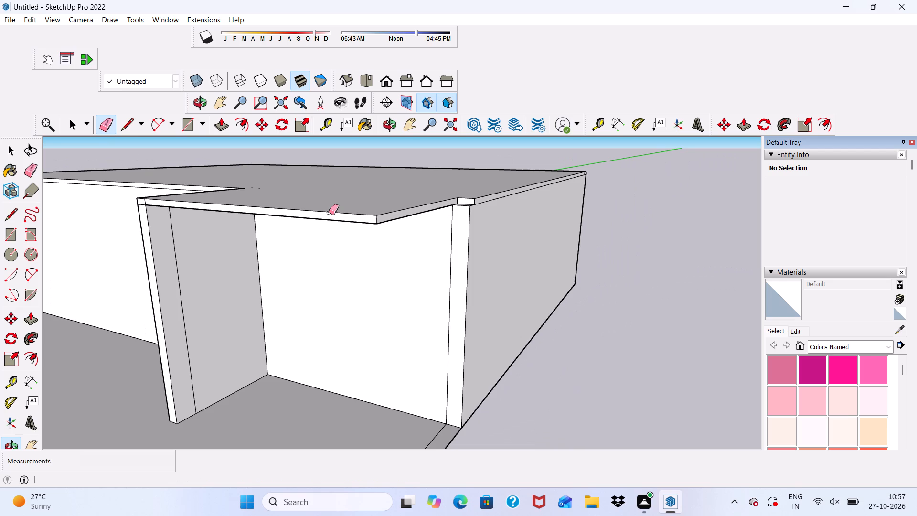
pyautogui.scroll(-4, 329, 213)
pyautogui.moveTo(327, 217); pyautogui.dragTo(448, 166, button='middle')
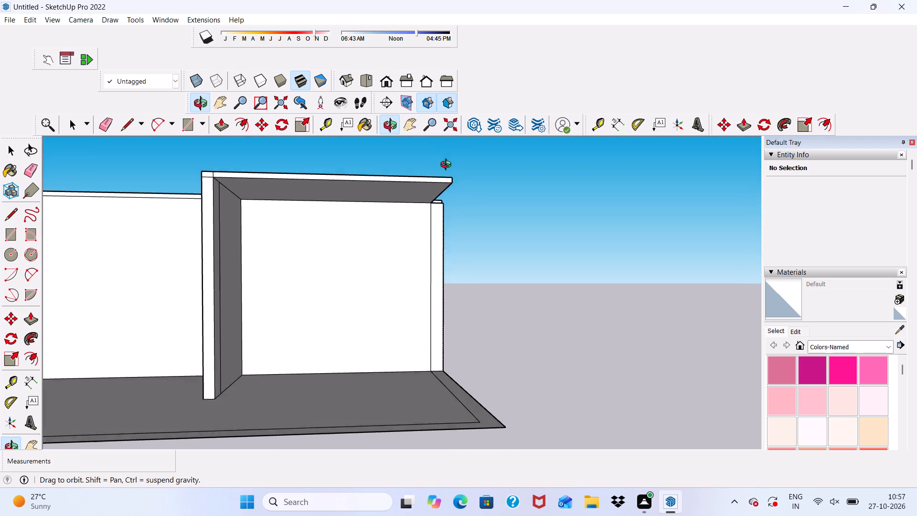
pyautogui.moveTo(448, 166); pyautogui.dragTo(453, 203, button='middle')
pyautogui.moveTo(453, 203); pyautogui.dragTo(302, 255, button='middle')
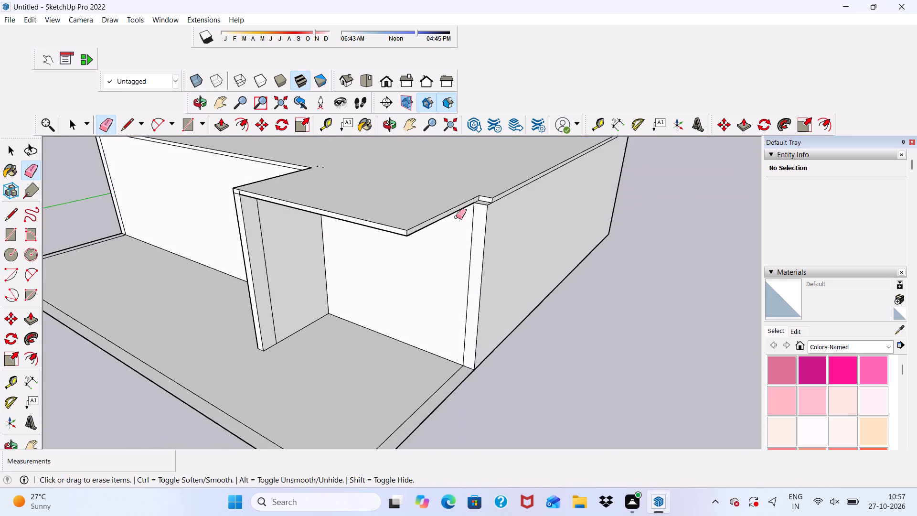
pyautogui.scroll(4, 456, 217)
pyautogui.click(222, 121)
pyautogui.scroll(6, 533, 211)
pyautogui.scroll(4, 438, 173)
pyautogui.click(422, 175)
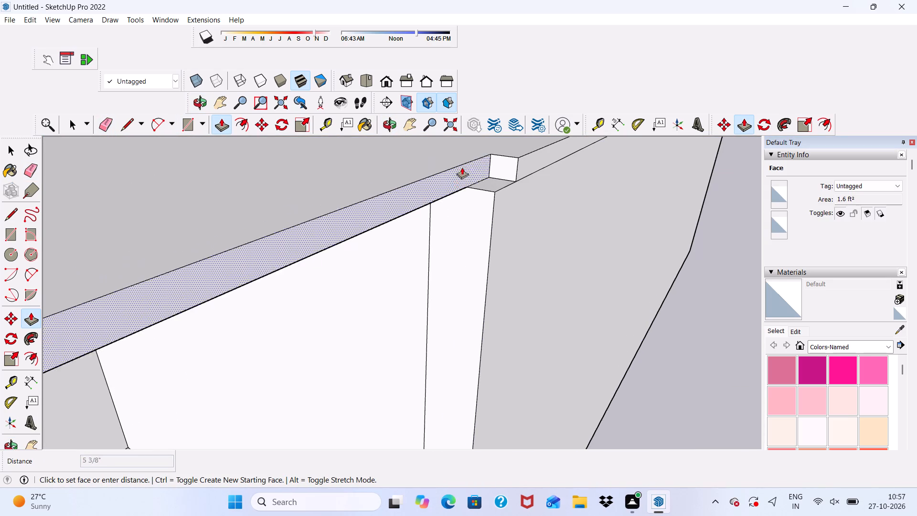
pyautogui.click(519, 174)
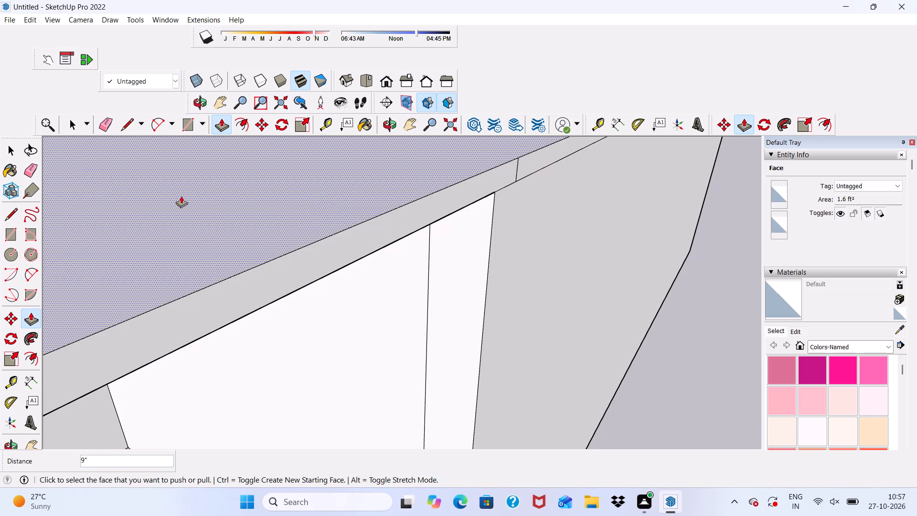
# Erase the vertical seam on the overhang's outer side edge and the seams where its front edge meets the partition's end face.
pyautogui.click(101, 124)
pyautogui.scroll(3, 493, 169)
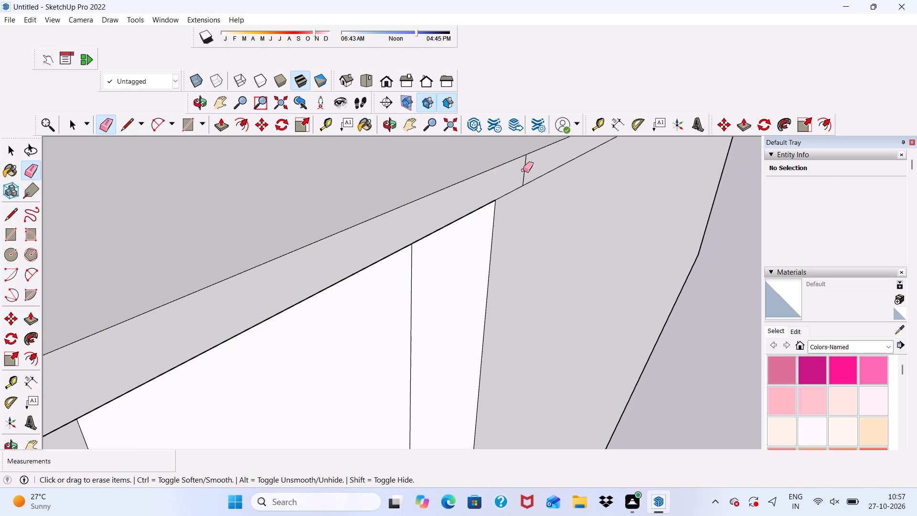
pyautogui.click(523, 170)
pyautogui.scroll(-15, 523, 174)
pyautogui.moveTo(476, 240); pyautogui.dragTo(560, 216, button='middle')
pyautogui.scroll(6, 21, 272)
pyautogui.scroll(8, 88, 175)
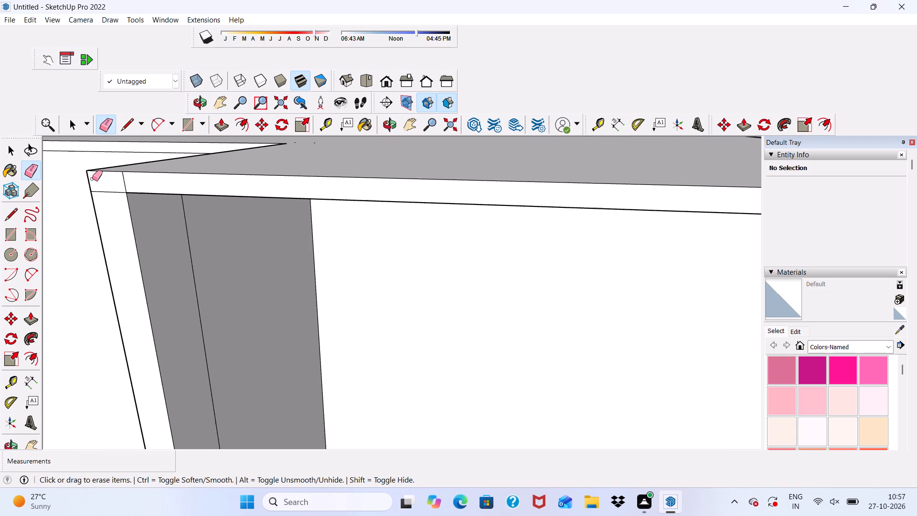
pyautogui.moveTo(95, 181); pyautogui.dragTo(101, 191)
pyautogui.moveTo(124, 181); pyautogui.dragTo(126, 186)
# Push/Pull the merged front face of the projecting partition and overhang back toward the rear walls.
pyautogui.click(217, 122)
pyautogui.click(106, 215)
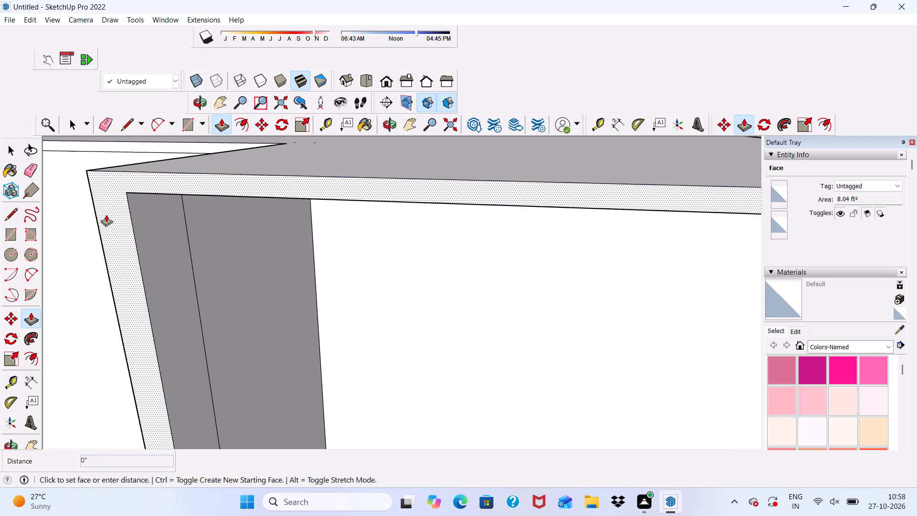
pyautogui.click(142, 188)
# Erase the vertical seam line on the projecting partition's inner side face.
pyautogui.click(105, 121)
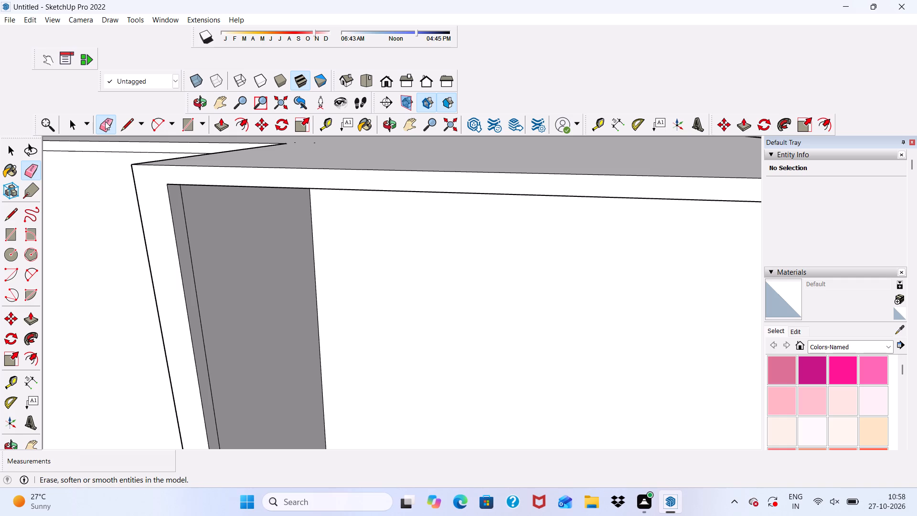
pyautogui.scroll(5, 186, 255)
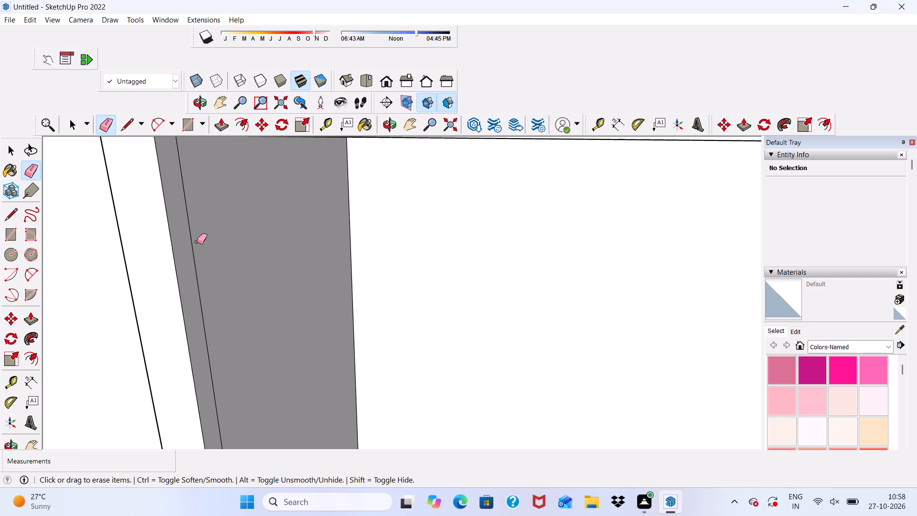
pyautogui.moveTo(197, 242); pyautogui.dragTo(193, 253)
# Examine the projecting partition, overhang underside and front walls from a low front viewpoint.
pyautogui.scroll(-5, 192, 253)
pyautogui.moveTo(191, 288); pyautogui.dragTo(203, 215, button='middle')
pyautogui.scroll(1, 203, 215)
pyautogui.scroll(-5, 201, 241)
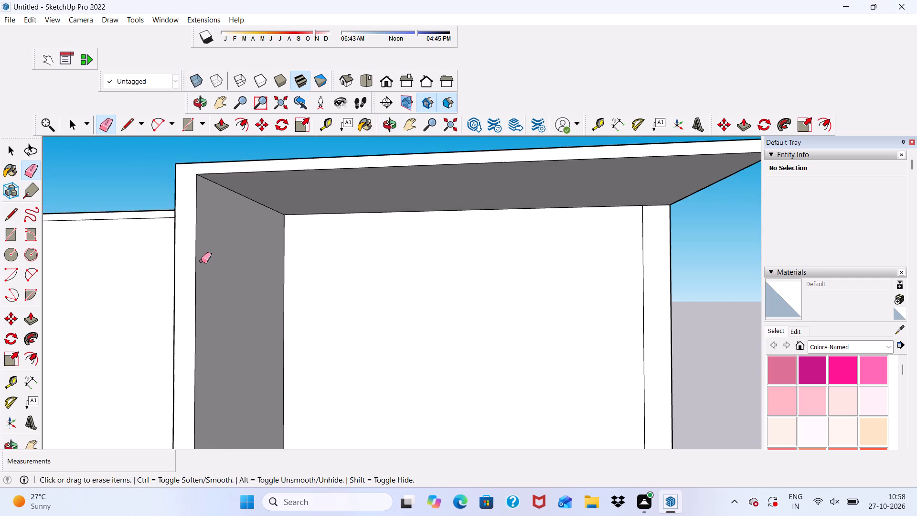
pyautogui.scroll(-2, 201, 261)
pyautogui.moveTo(211, 253); pyautogui.dragTo(218, 202, button='middle')
pyautogui.scroll(-6, 331, 211)
pyautogui.moveTo(255, 242); pyautogui.dragTo(327, 274, button='middle')
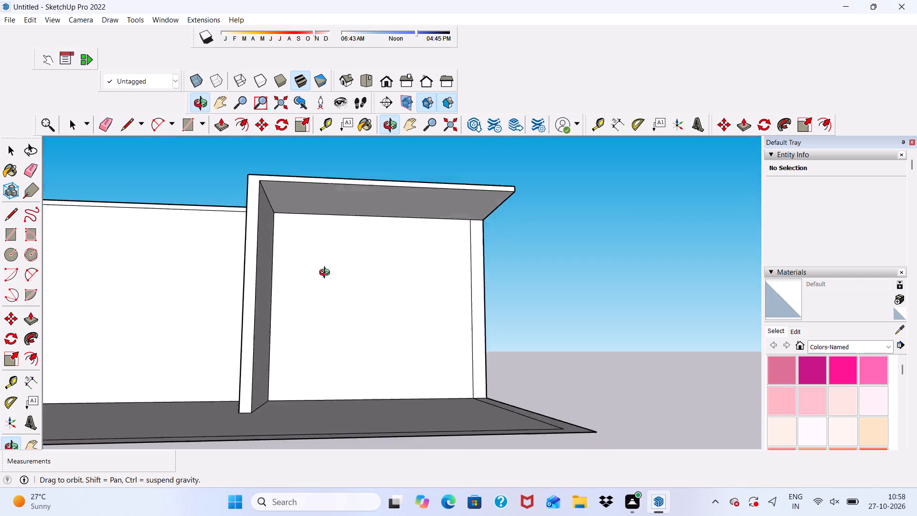
# Erase the stray edge fragments on the roof slab's top beside the inner corner where the overhang begins.
pyautogui.moveTo(327, 274); pyautogui.dragTo(211, 349, button='middle')
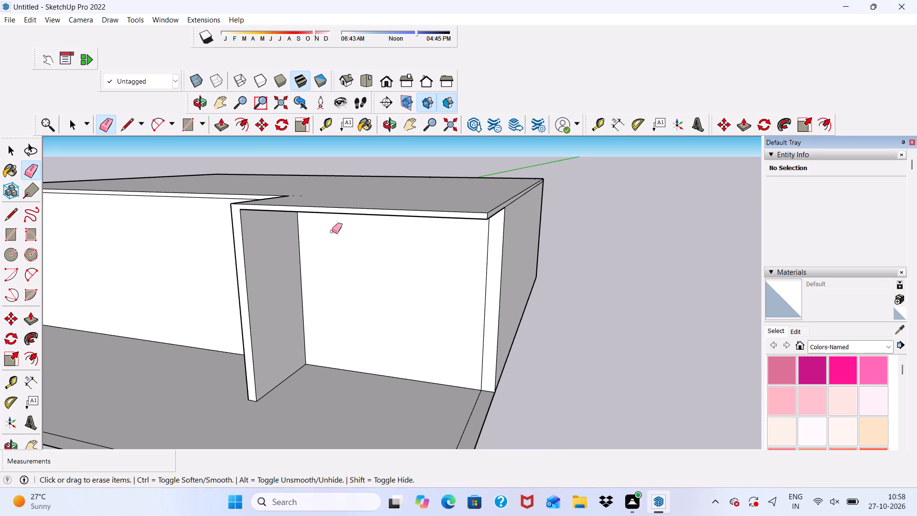
pyautogui.moveTo(305, 226); pyautogui.dragTo(321, 256, button='middle')
pyautogui.scroll(4, 314, 242)
pyautogui.moveTo(297, 203); pyautogui.dragTo(304, 211)
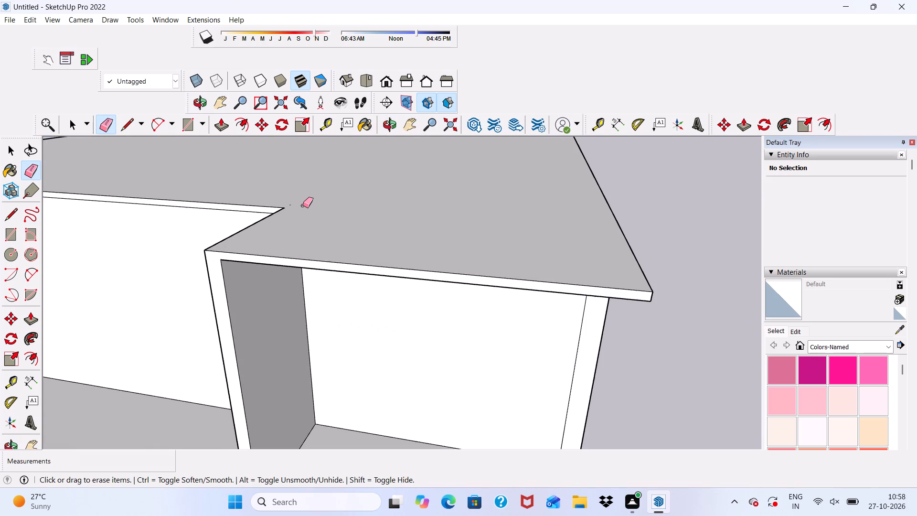
pyautogui.click(303, 205)
pyautogui.moveTo(290, 203); pyautogui.dragTo(313, 213)
pyautogui.scroll(-3, 312, 201)
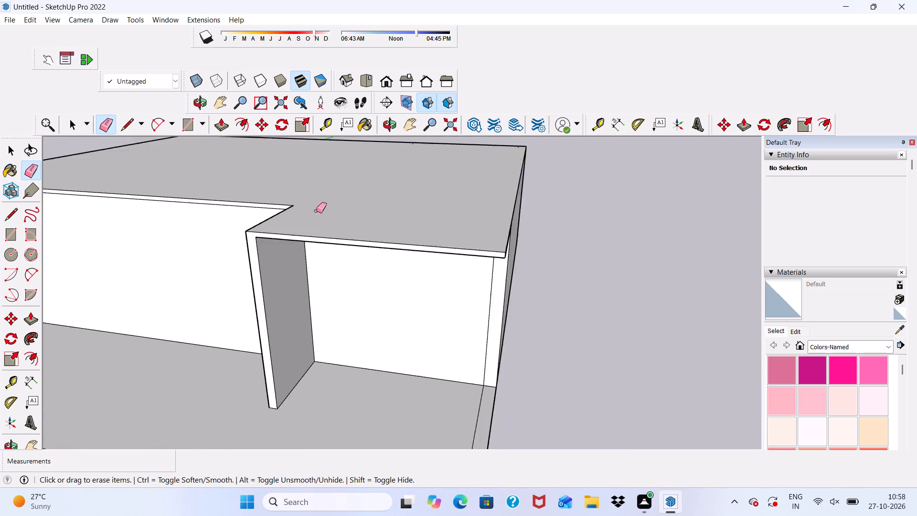
# Push/Pull the merged front face of the projecting partition and overhang back about 1' 8" toward the rear walls.
pyautogui.scroll(-3, 316, 211)
pyautogui.moveTo(323, 219); pyautogui.dragTo(395, 186, button='middle')
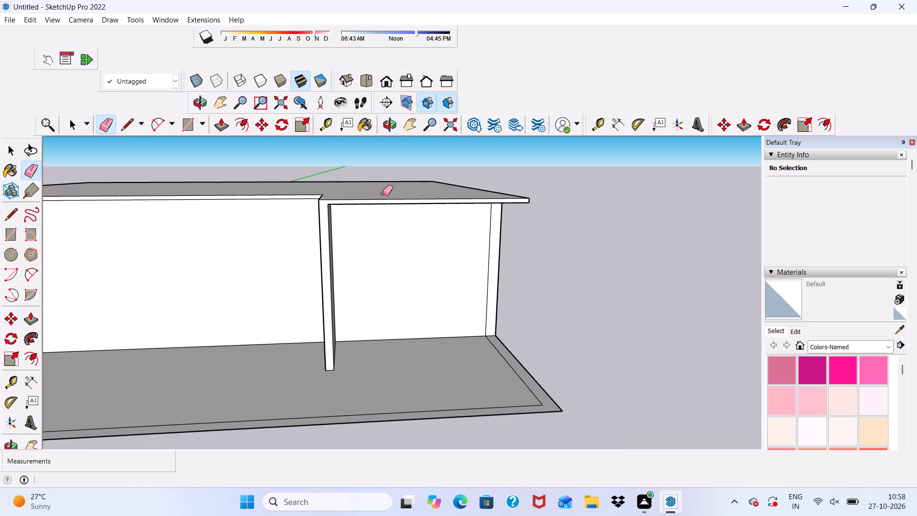
pyautogui.scroll(1, 383, 193)
pyautogui.scroll(-1, 378, 199)
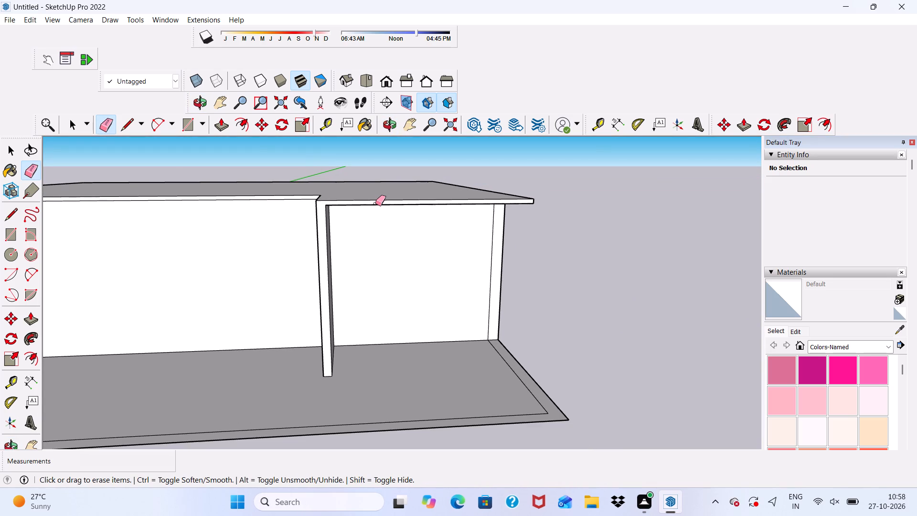
pyautogui.scroll(-5, 369, 207)
pyautogui.moveTo(356, 215); pyautogui.dragTo(354, 212, button='middle')
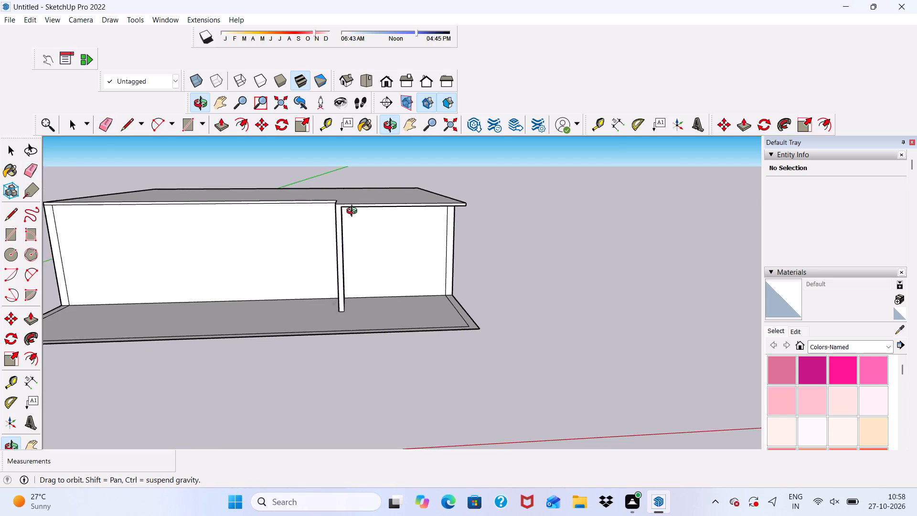
pyautogui.moveTo(354, 212); pyautogui.dragTo(313, 211, button='middle')
pyautogui.scroll(4, 203, 145)
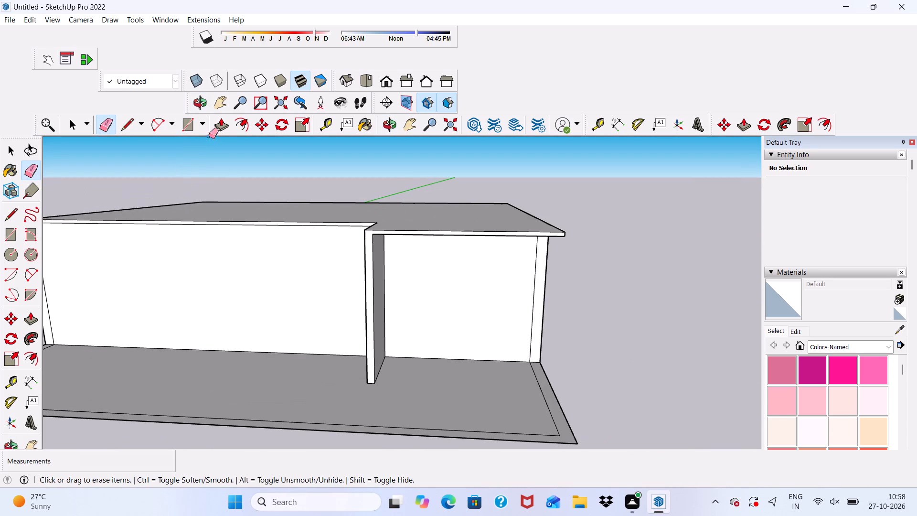
pyautogui.click(218, 124)
pyautogui.scroll(5, 402, 267)
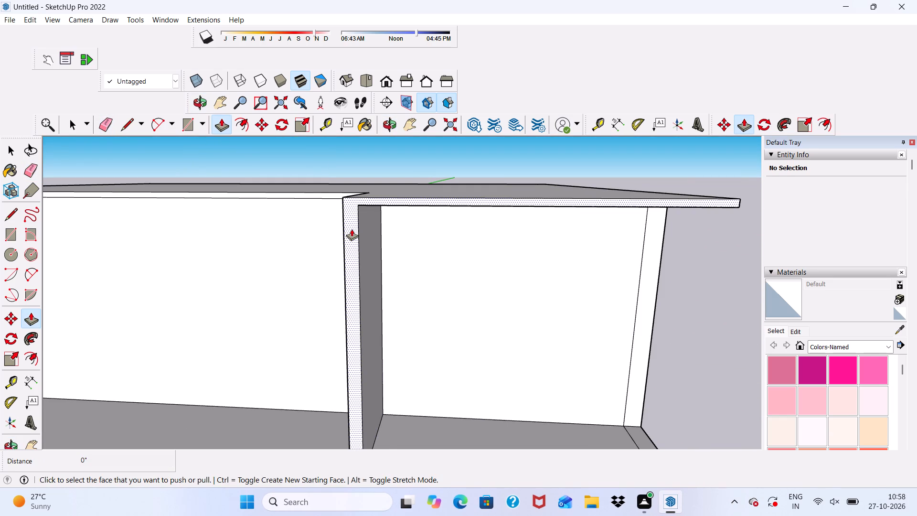
pyautogui.click(352, 229)
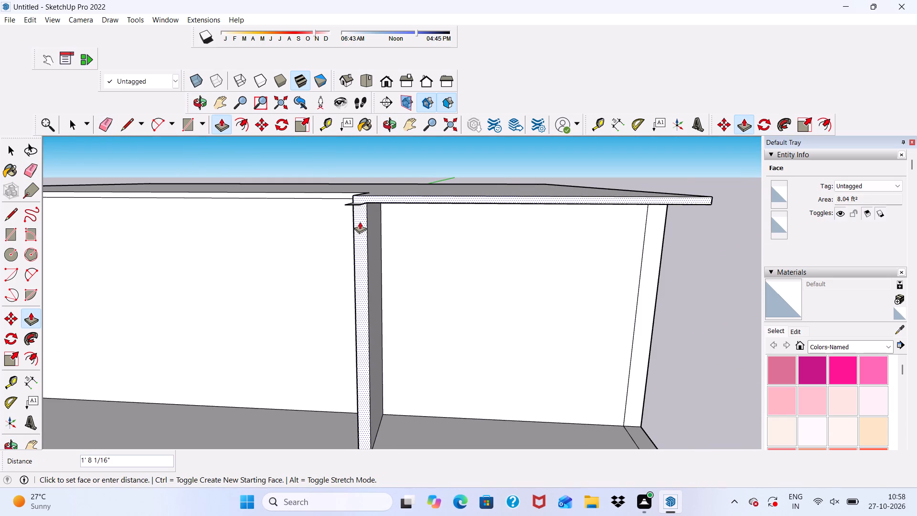
pyautogui.click(360, 222)
# Erase the leftover flap and its loose edges at the top of the projecting partition beside the overhang.
pyautogui.scroll(-3, 339, 219)
pyautogui.moveTo(367, 286); pyautogui.dragTo(357, 345, button='middle')
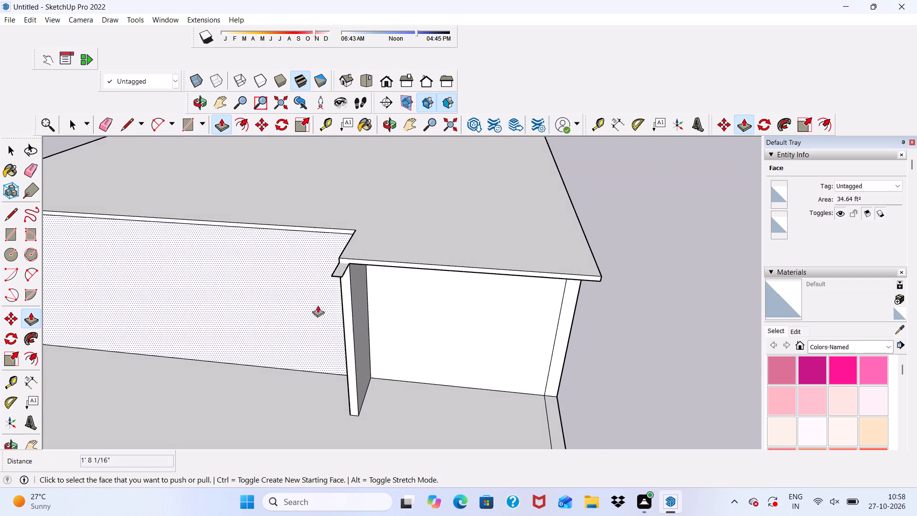
pyautogui.click(103, 124)
pyautogui.scroll(7, 345, 279)
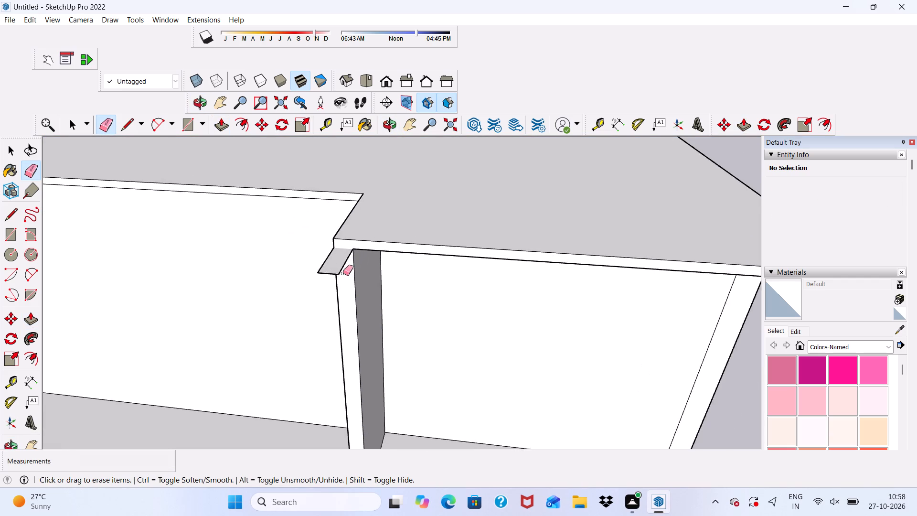
pyautogui.scroll(9, 343, 273)
pyautogui.click(359, 236)
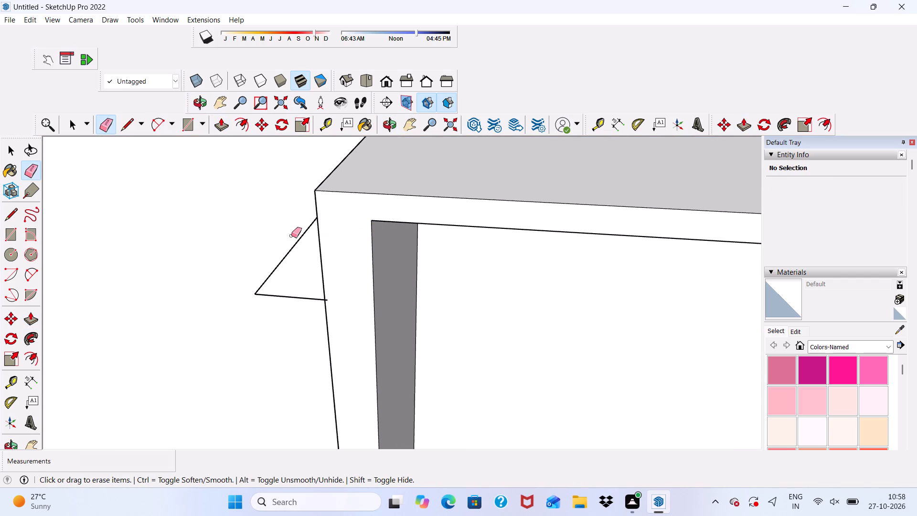
pyautogui.moveTo(294, 249); pyautogui.dragTo(285, 250)
pyautogui.moveTo(284, 293); pyautogui.dragTo(284, 296)
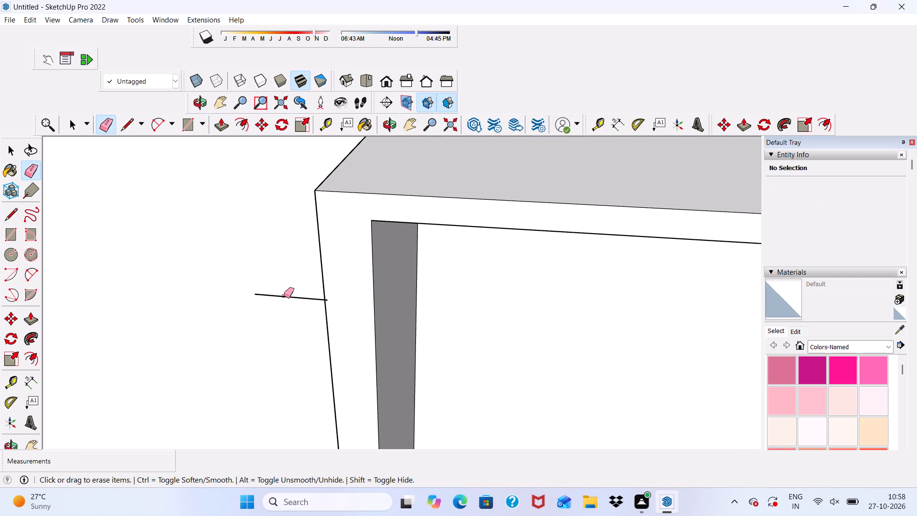
pyautogui.moveTo(284, 296); pyautogui.dragTo(282, 300)
pyautogui.click(282, 300)
pyautogui.scroll(-9, 194, 294)
pyautogui.moveTo(176, 326); pyautogui.dragTo(194, 187, button='middle')
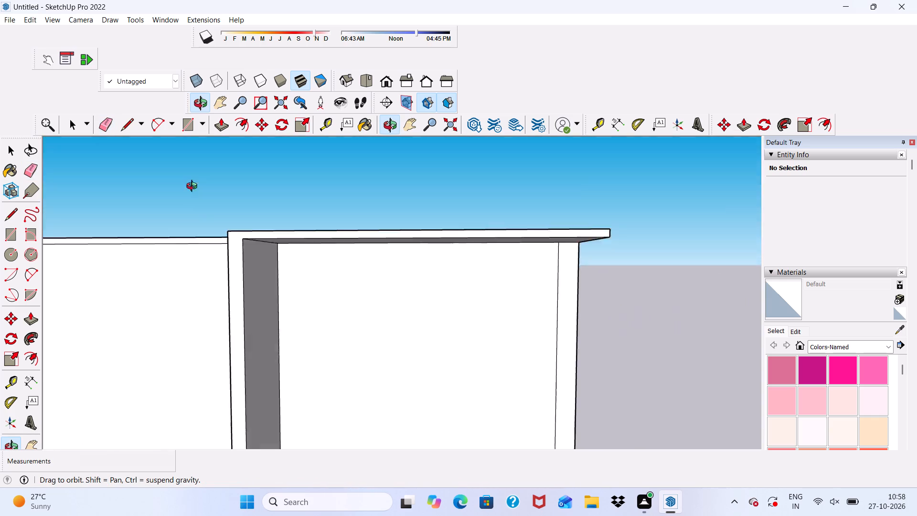
pyautogui.moveTo(194, 187); pyautogui.dragTo(195, 259, button='middle')
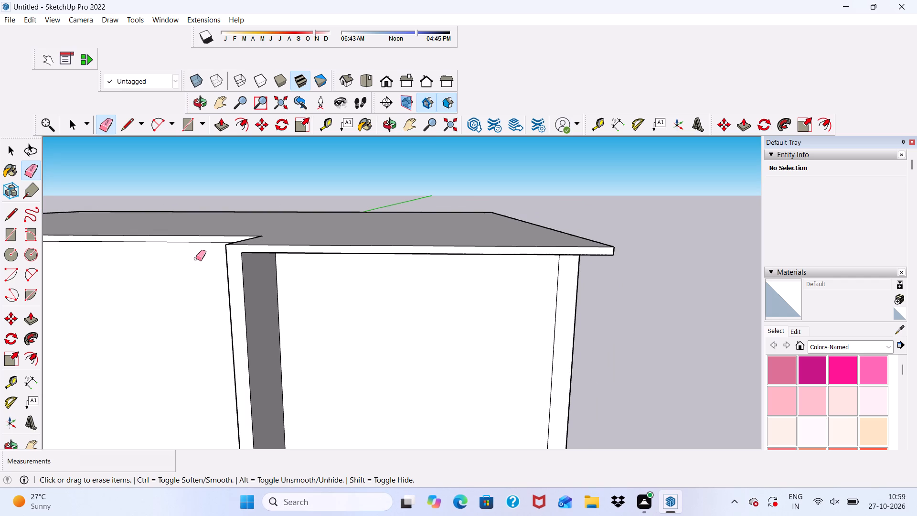
pyautogui.press('space')
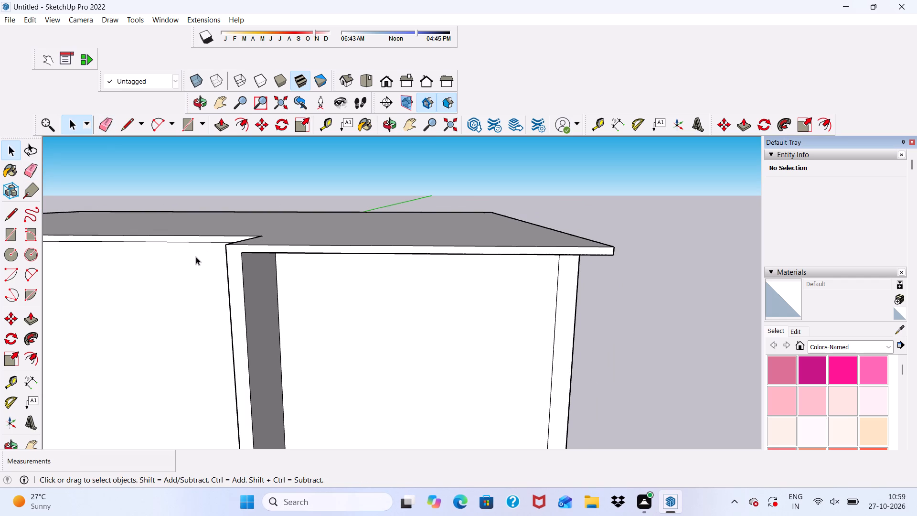
# Draw a line about 12' 2" long across the roof slab from the overhang's inner corner to the outer side edge.
pyautogui.click(122, 123)
pyautogui.scroll(-1, 282, 228)
pyautogui.moveTo(283, 230); pyautogui.dragTo(271, 264, button='middle')
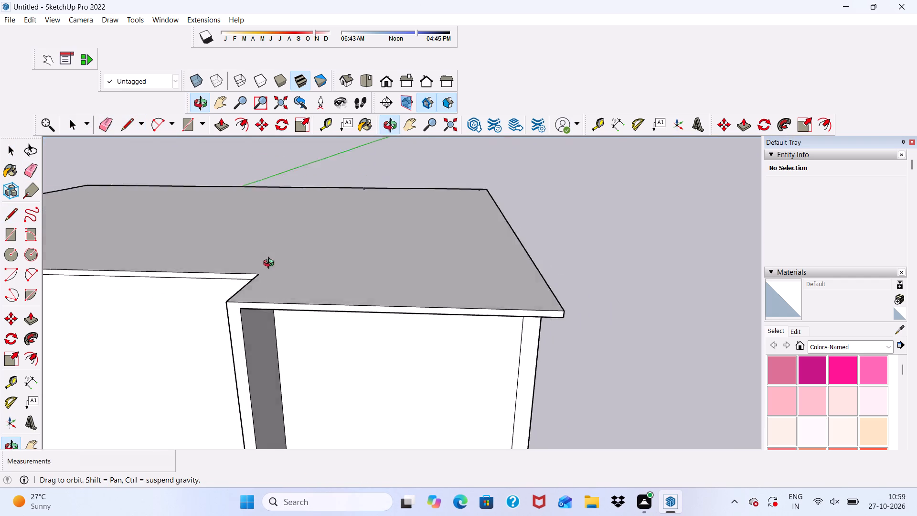
pyautogui.moveTo(271, 264); pyautogui.dragTo(205, 274, button='middle')
pyautogui.scroll(5, 205, 274)
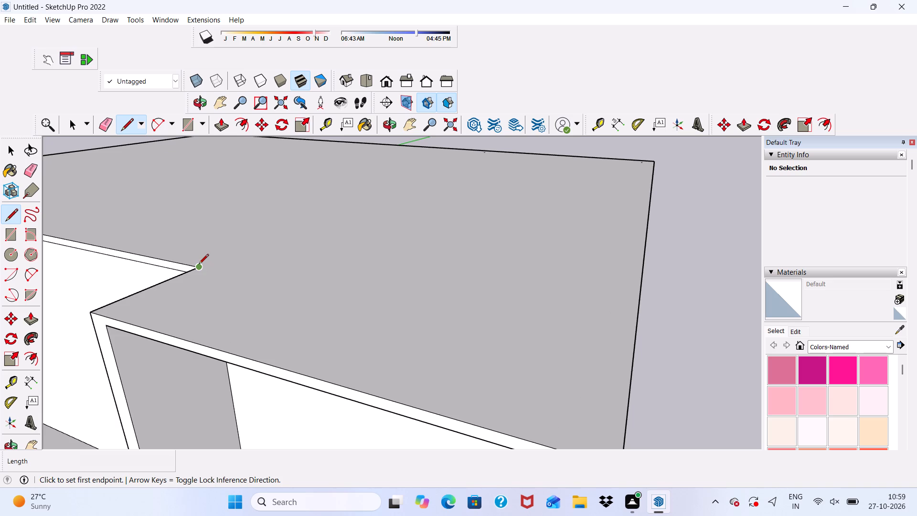
pyautogui.click(199, 265)
pyautogui.scroll(-6, 225, 267)
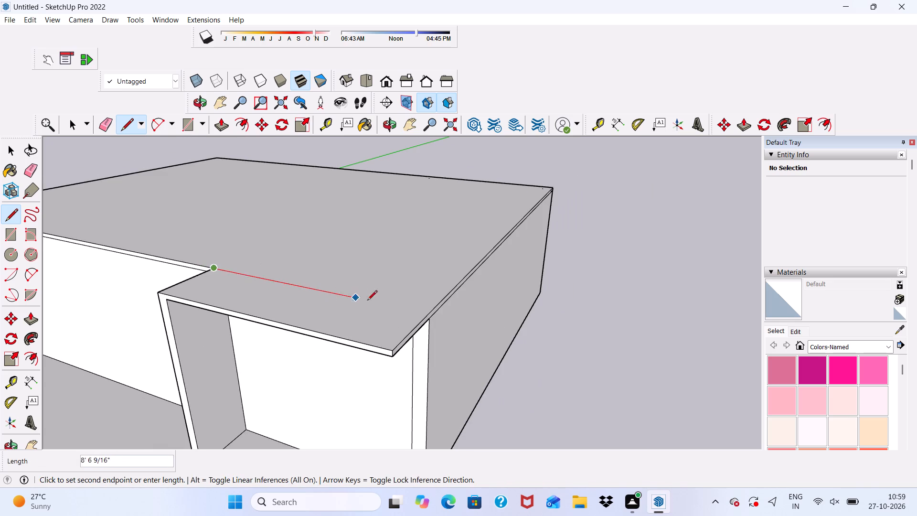
pyautogui.scroll(7, 423, 317)
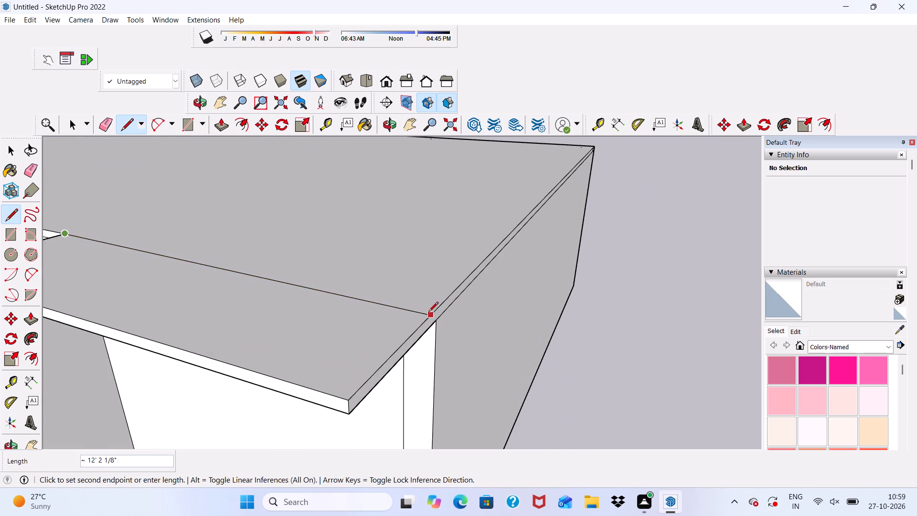
pyautogui.click(432, 314)
pyautogui.scroll(-9, 447, 284)
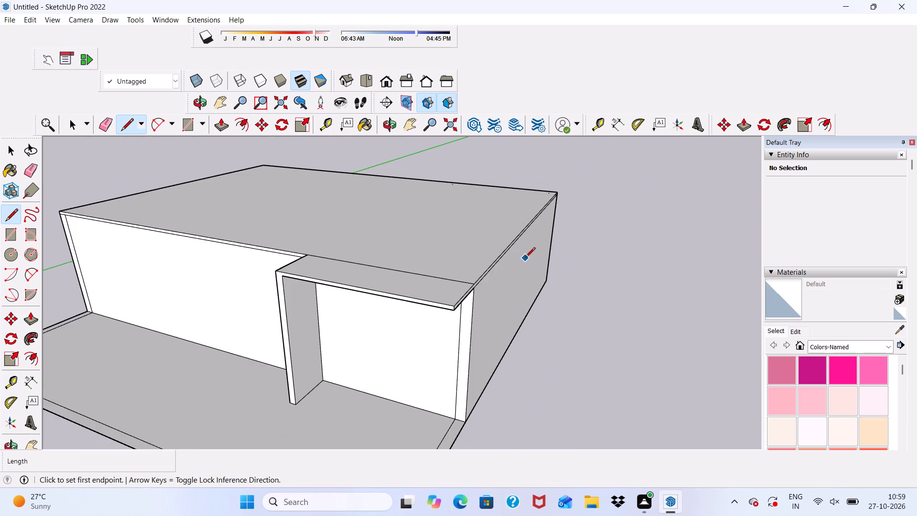
pyautogui.press('space')
# Offset the outline of the main roof face inward by 9", excluding the front overhang.
pyautogui.scroll(2, 402, 204)
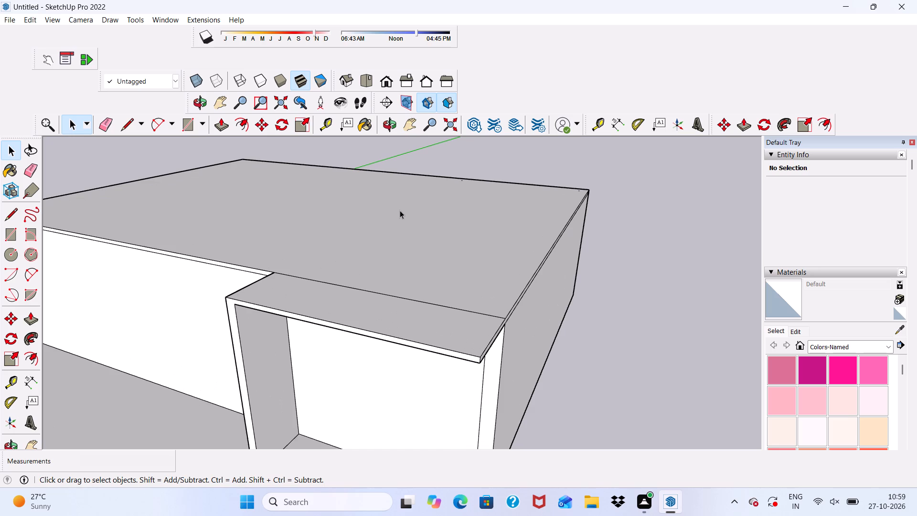
pyautogui.click(400, 210)
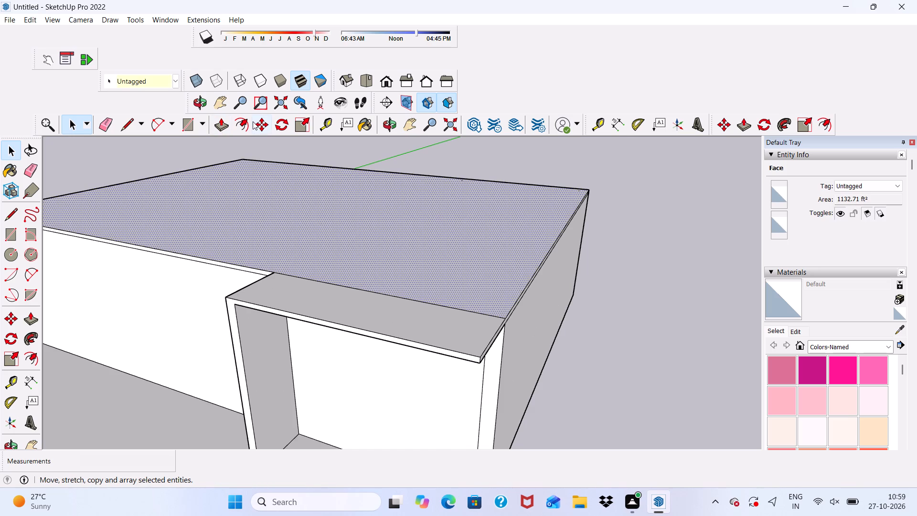
pyautogui.click(245, 121)
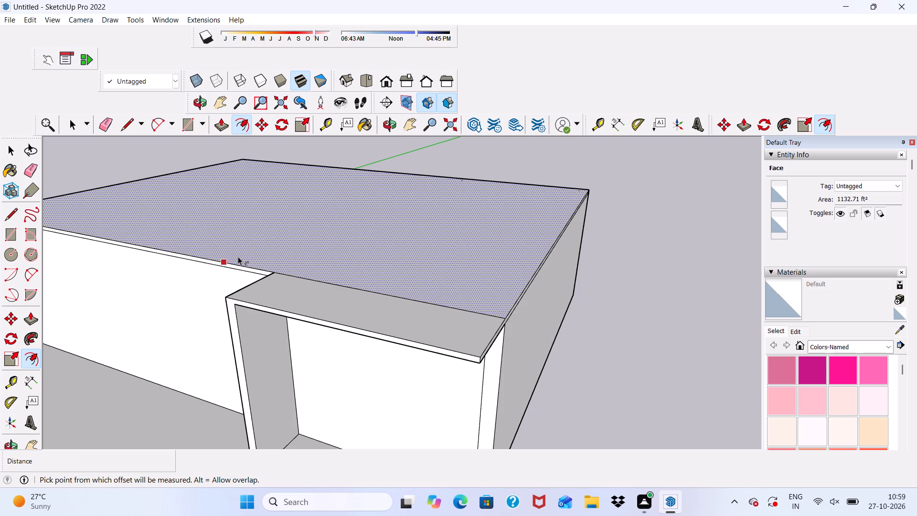
pyautogui.click(238, 257)
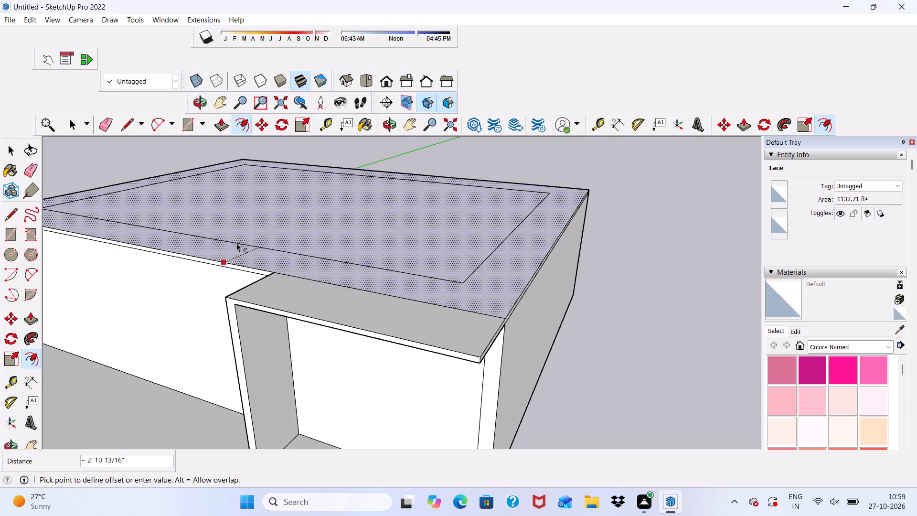
pyautogui.press('9')
pyautogui.hotkey('shift', '"')
pyautogui.press('Return')
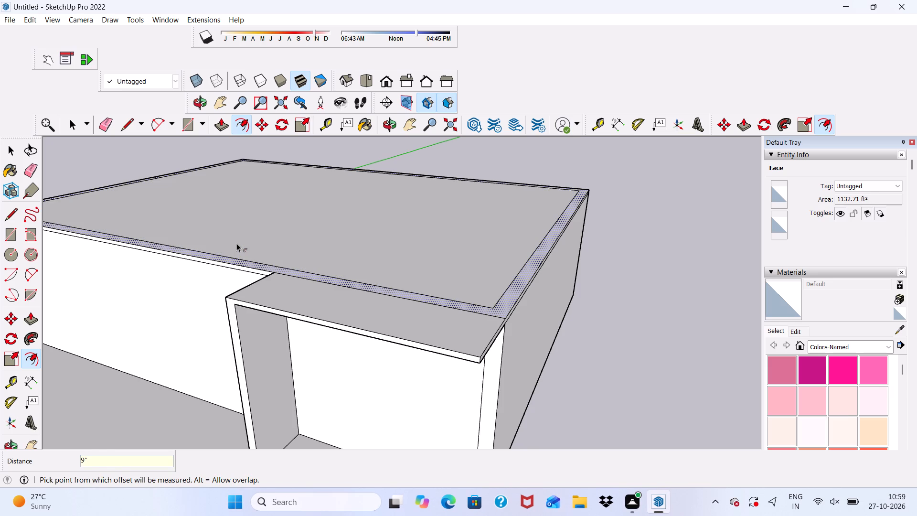
pyautogui.scroll(-5, 235, 241)
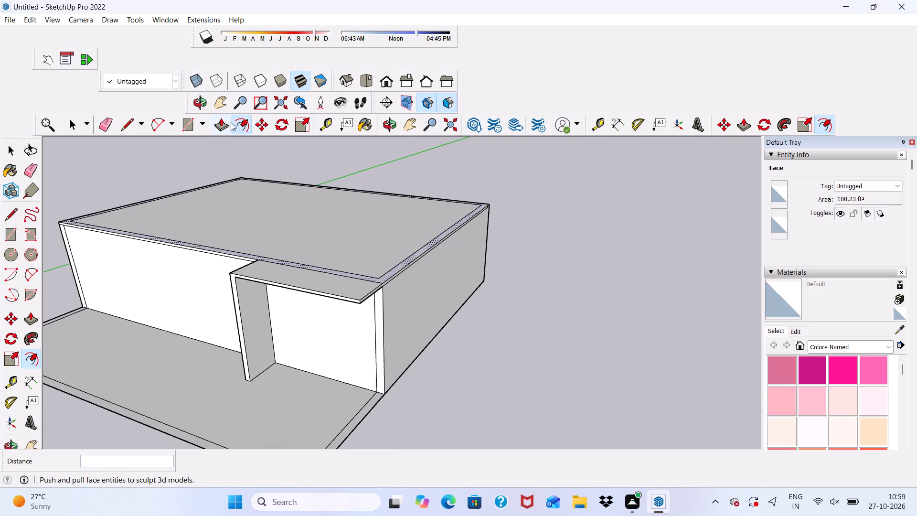
# Push/Pull the 9" border strip on the main roof up 10' to form the upper-storey walls.
pyautogui.click(231, 122)
pyautogui.scroll(6, 191, 198)
pyautogui.scroll(3, 146, 297)
pyautogui.click(146, 297)
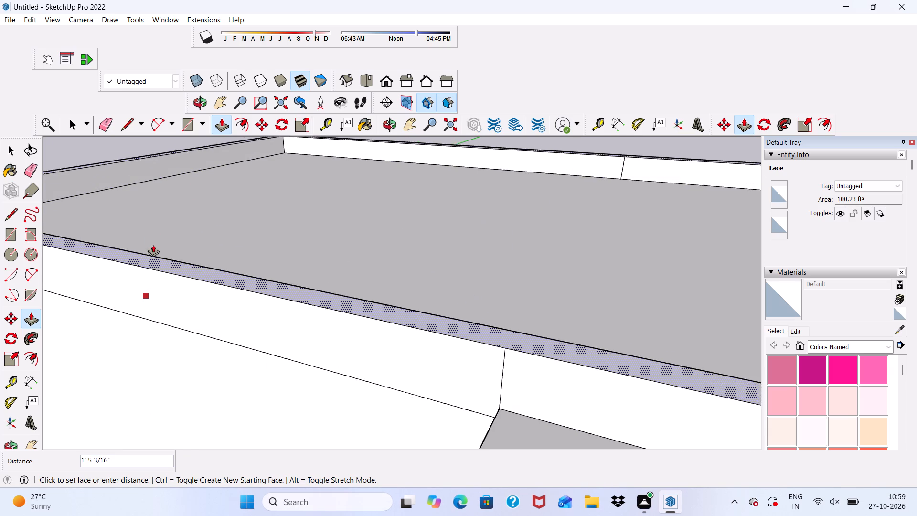
pyautogui.scroll(-9, 160, 203)
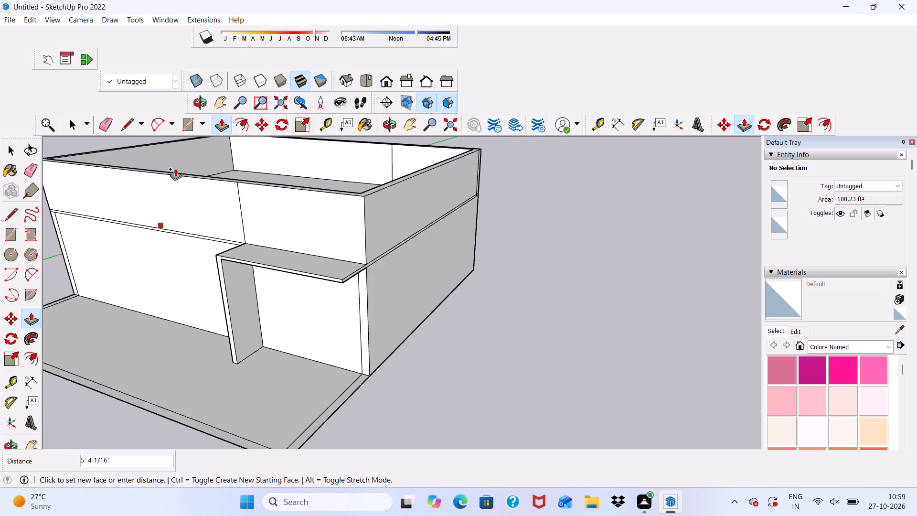
pyautogui.write("10'")
pyautogui.press('Return')
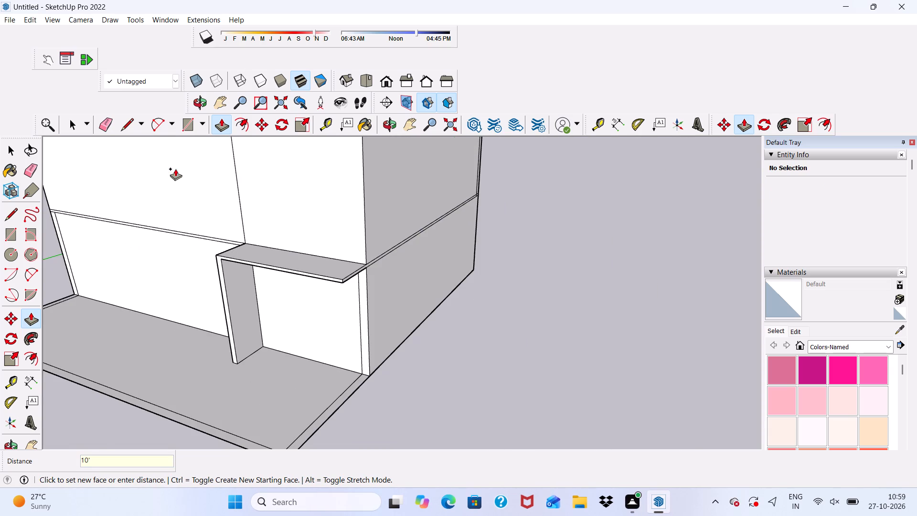
# Examine the upper-storey walls and front overhang from the front, close up and as a whole building.
pyautogui.scroll(-13, 175, 170)
pyautogui.moveTo(199, 228); pyautogui.dragTo(279, 204, button='middle')
pyautogui.scroll(5, 219, 214)
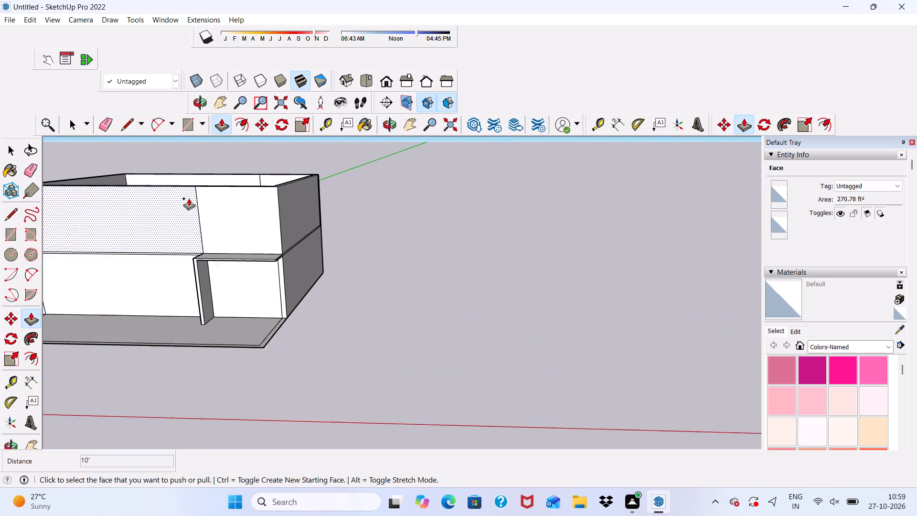
pyautogui.scroll(1, 189, 198)
pyautogui.scroll(6, 211, 237)
pyautogui.scroll(-1, 211, 237)
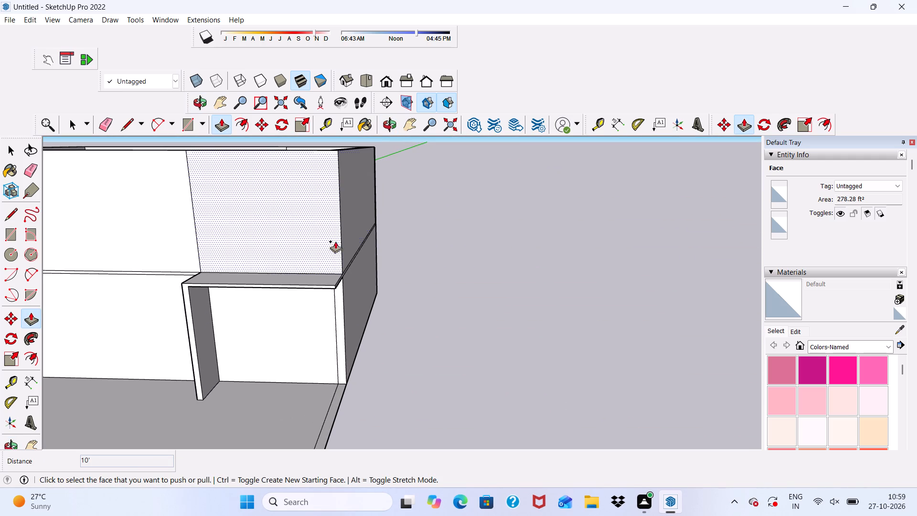
pyautogui.press('space')
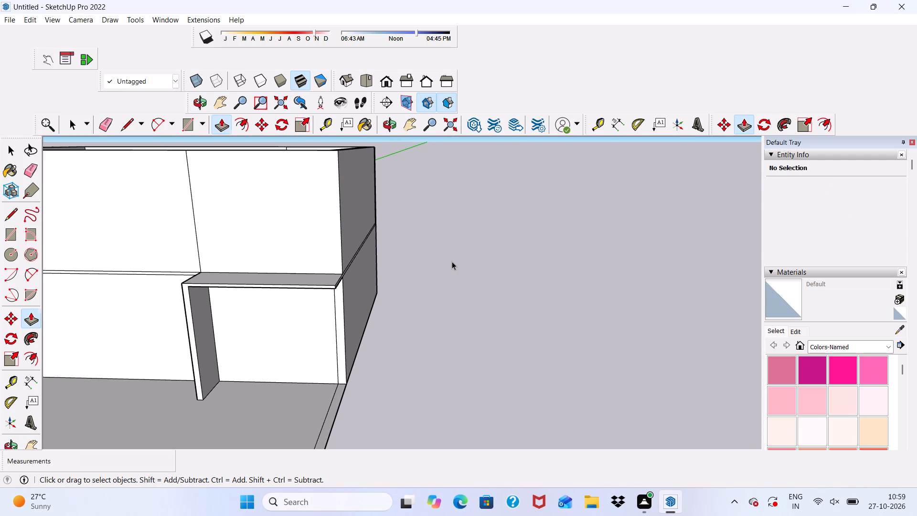
pyautogui.scroll(-7, 443, 251)
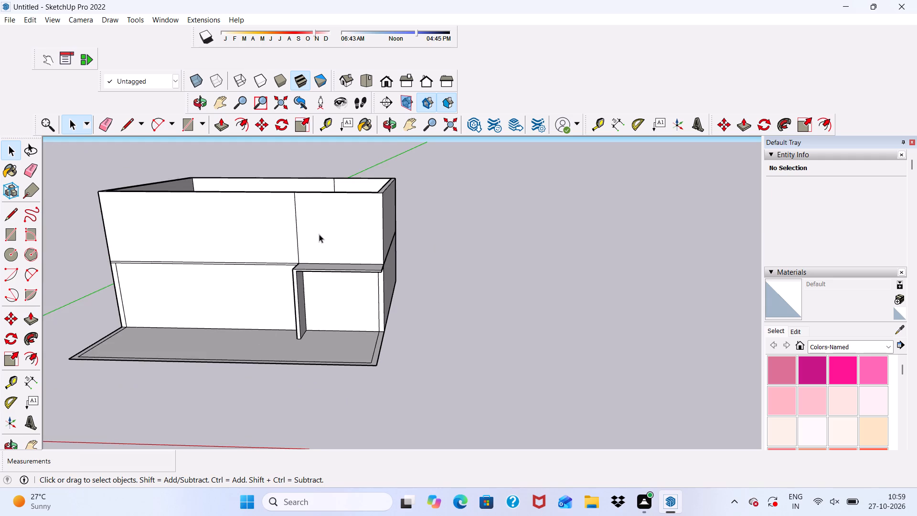
pyautogui.scroll(5, 319, 234)
pyautogui.scroll(-6, 319, 234)
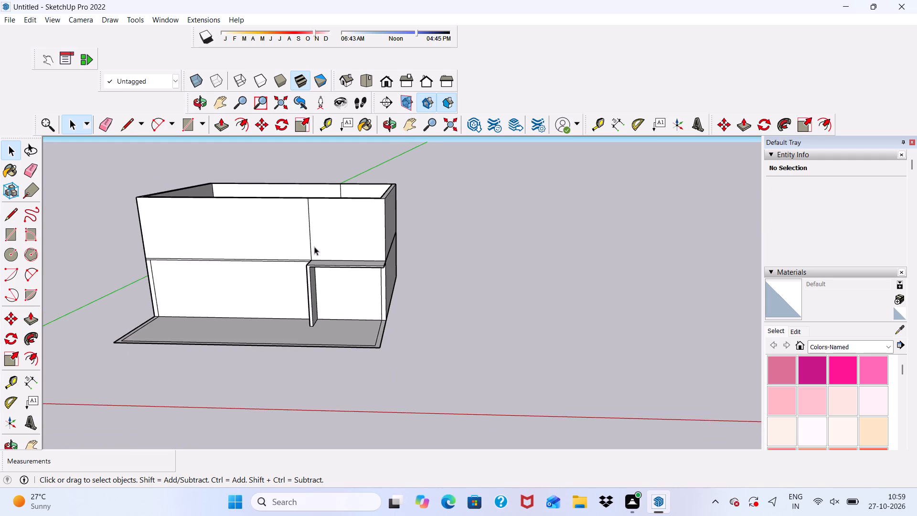
# Draw a rectangle about 12' 2" by 1' on the upper-storey wall above the front overhang, from the vertical line to the outer corner edge.
pyautogui.moveTo(314, 247); pyautogui.dragTo(312, 234, button='middle')
pyautogui.scroll(1, 311, 234)
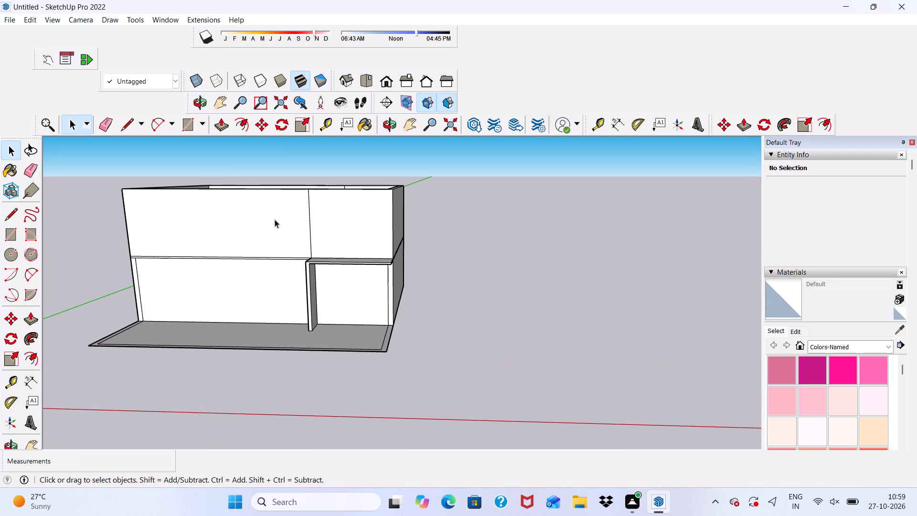
pyautogui.click(181, 123)
pyautogui.scroll(6, 331, 216)
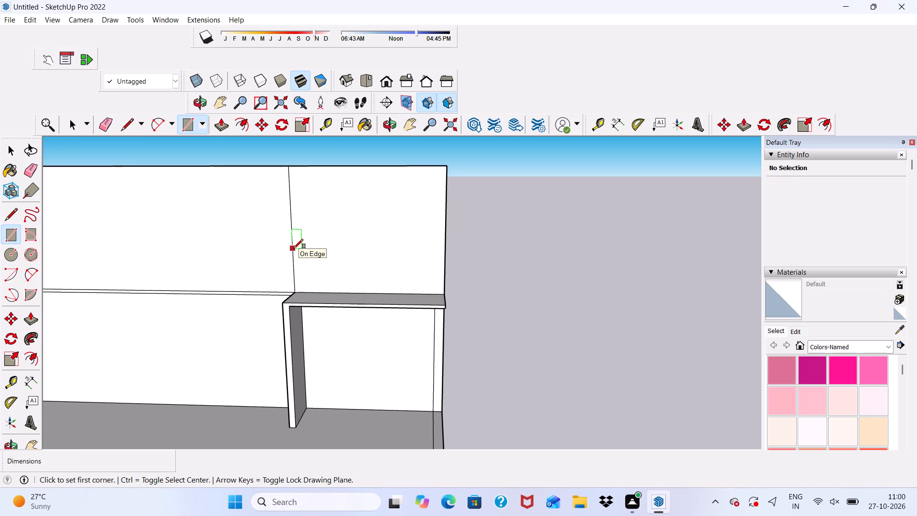
pyautogui.click(294, 248)
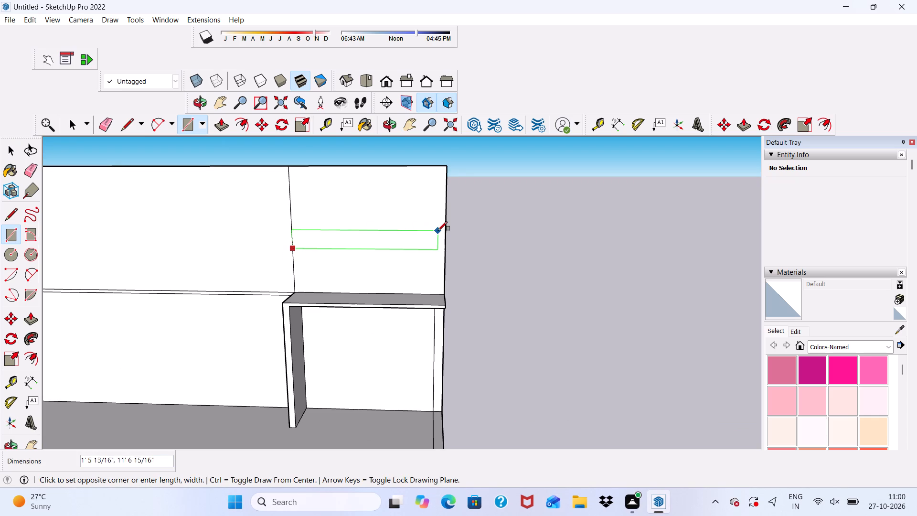
pyautogui.scroll(5, 438, 231)
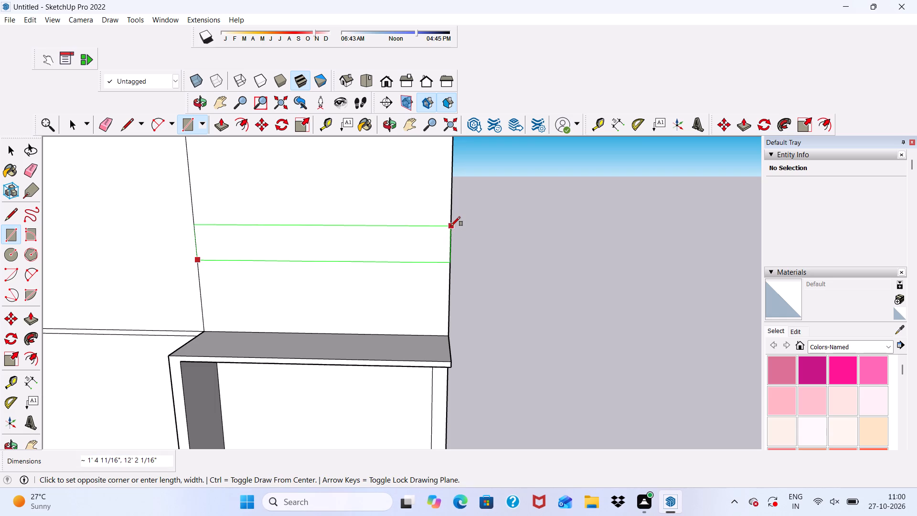
pyautogui.scroll(5, 451, 239)
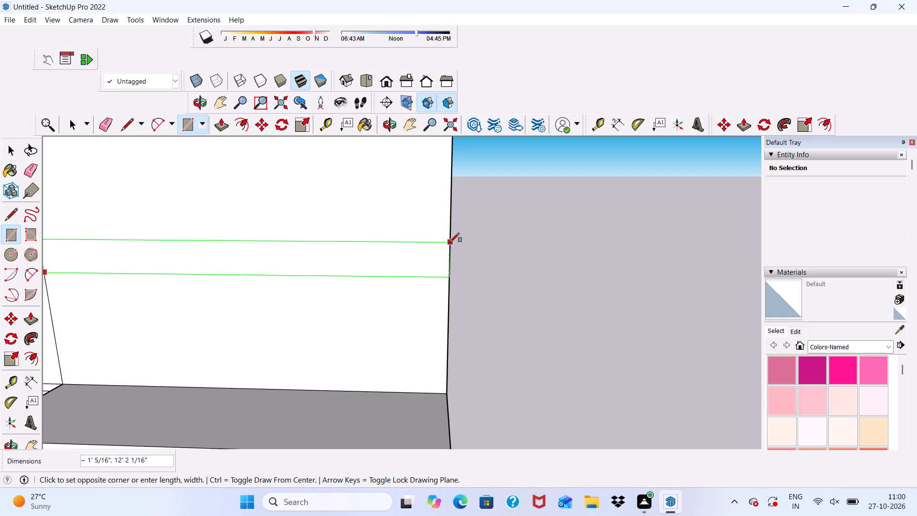
pyautogui.click(450, 242)
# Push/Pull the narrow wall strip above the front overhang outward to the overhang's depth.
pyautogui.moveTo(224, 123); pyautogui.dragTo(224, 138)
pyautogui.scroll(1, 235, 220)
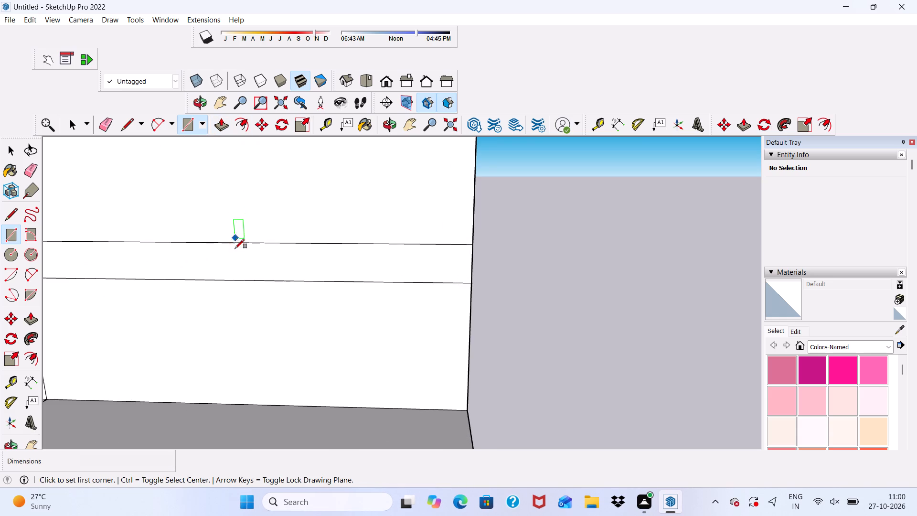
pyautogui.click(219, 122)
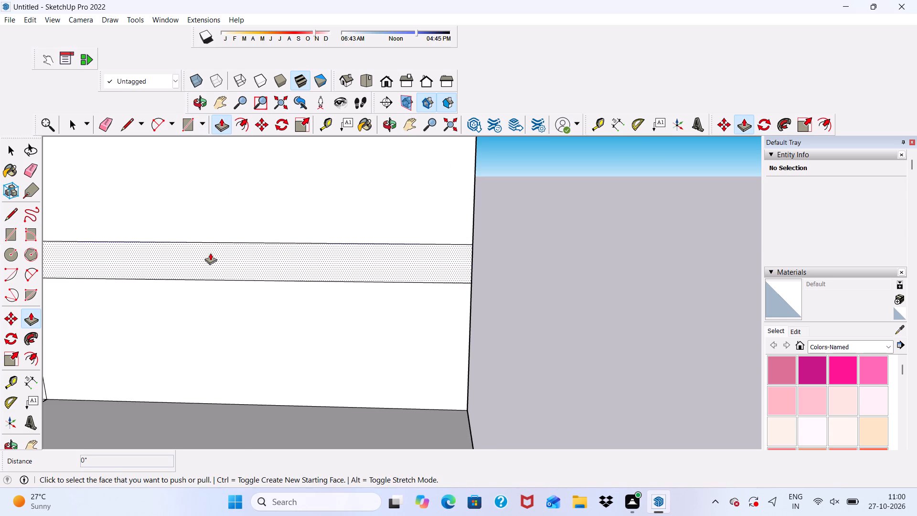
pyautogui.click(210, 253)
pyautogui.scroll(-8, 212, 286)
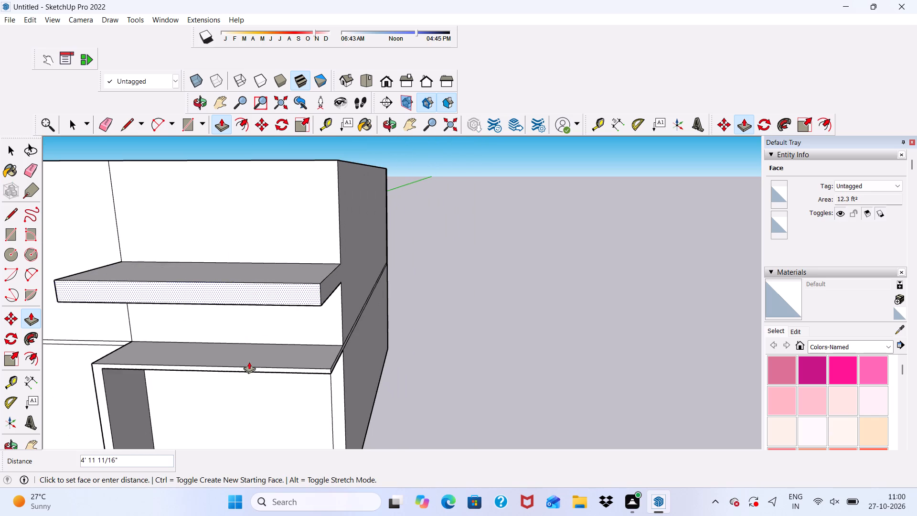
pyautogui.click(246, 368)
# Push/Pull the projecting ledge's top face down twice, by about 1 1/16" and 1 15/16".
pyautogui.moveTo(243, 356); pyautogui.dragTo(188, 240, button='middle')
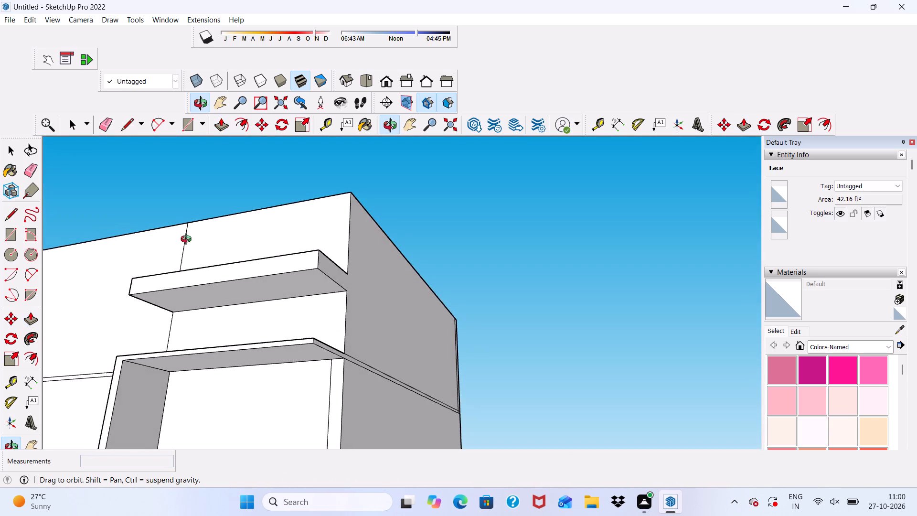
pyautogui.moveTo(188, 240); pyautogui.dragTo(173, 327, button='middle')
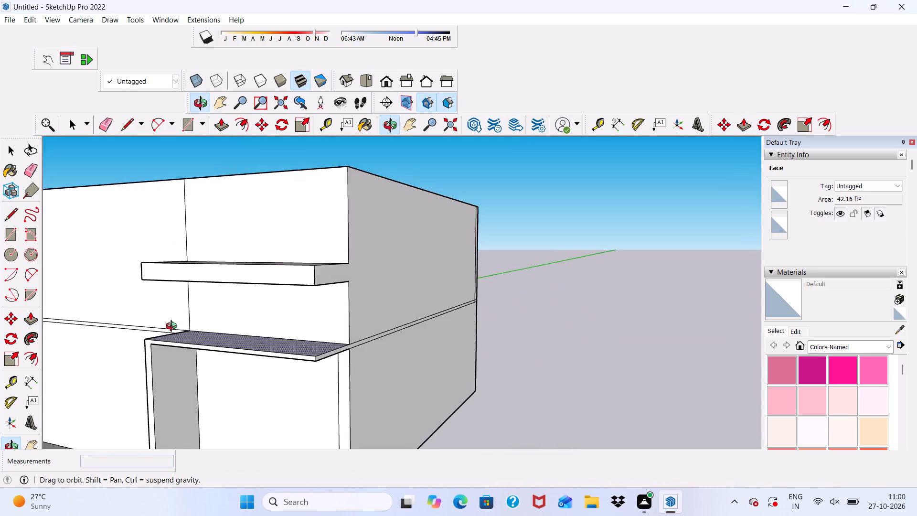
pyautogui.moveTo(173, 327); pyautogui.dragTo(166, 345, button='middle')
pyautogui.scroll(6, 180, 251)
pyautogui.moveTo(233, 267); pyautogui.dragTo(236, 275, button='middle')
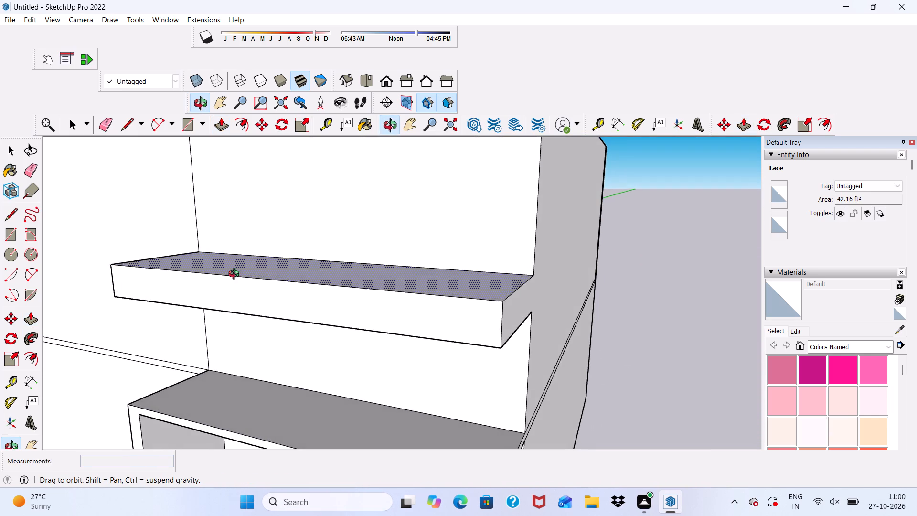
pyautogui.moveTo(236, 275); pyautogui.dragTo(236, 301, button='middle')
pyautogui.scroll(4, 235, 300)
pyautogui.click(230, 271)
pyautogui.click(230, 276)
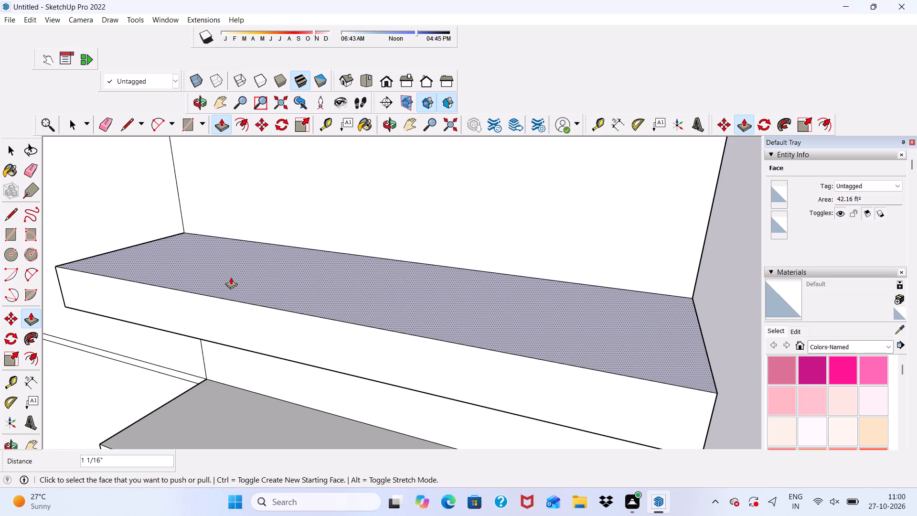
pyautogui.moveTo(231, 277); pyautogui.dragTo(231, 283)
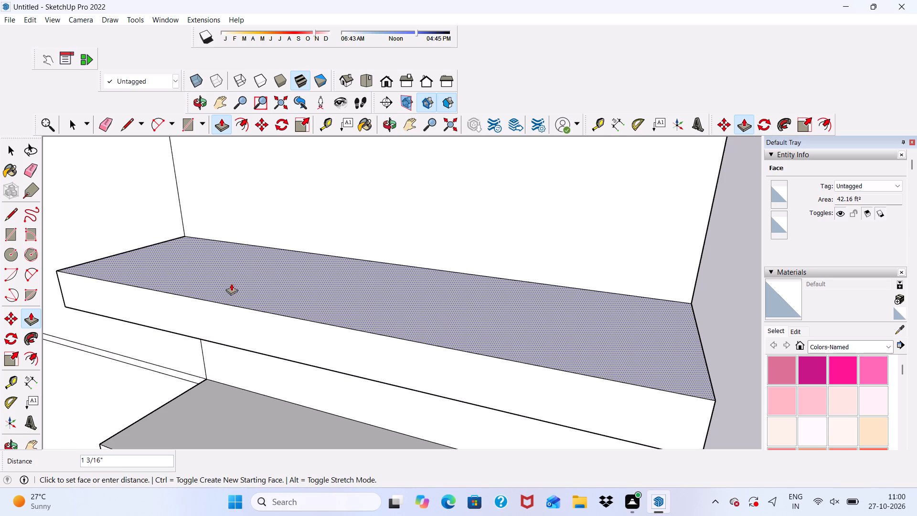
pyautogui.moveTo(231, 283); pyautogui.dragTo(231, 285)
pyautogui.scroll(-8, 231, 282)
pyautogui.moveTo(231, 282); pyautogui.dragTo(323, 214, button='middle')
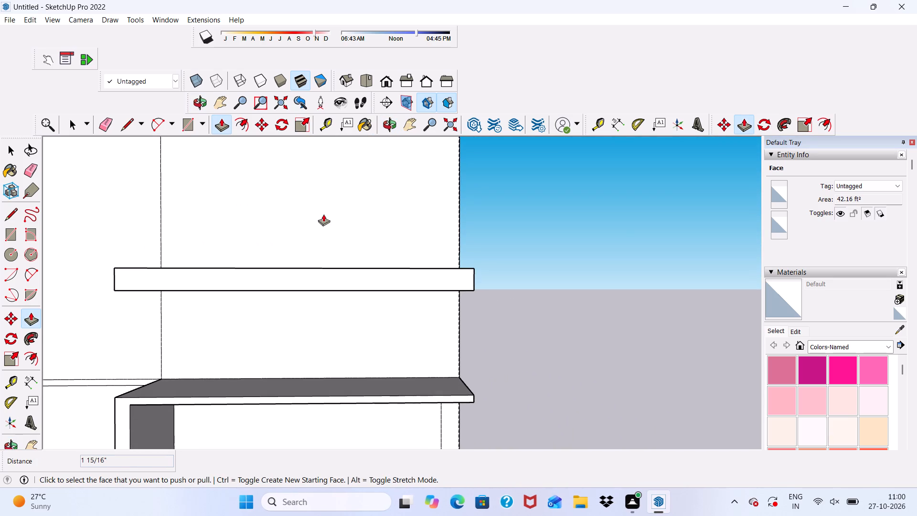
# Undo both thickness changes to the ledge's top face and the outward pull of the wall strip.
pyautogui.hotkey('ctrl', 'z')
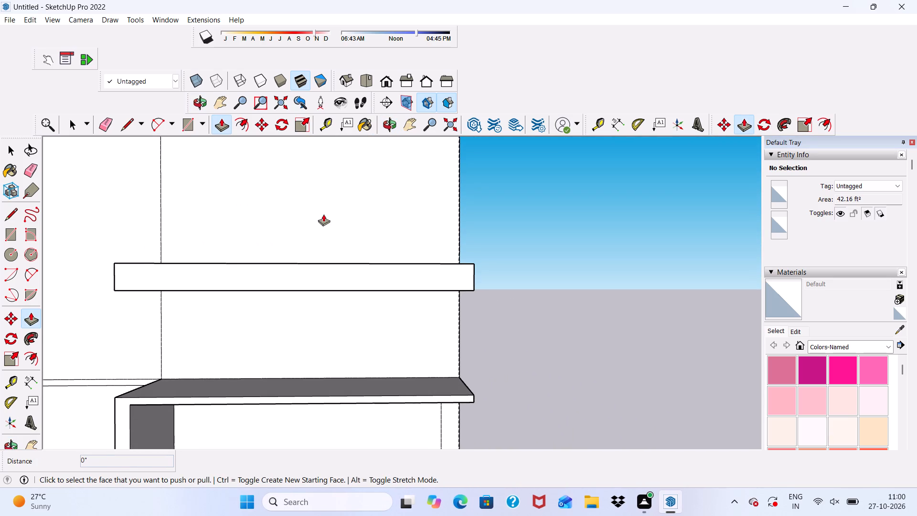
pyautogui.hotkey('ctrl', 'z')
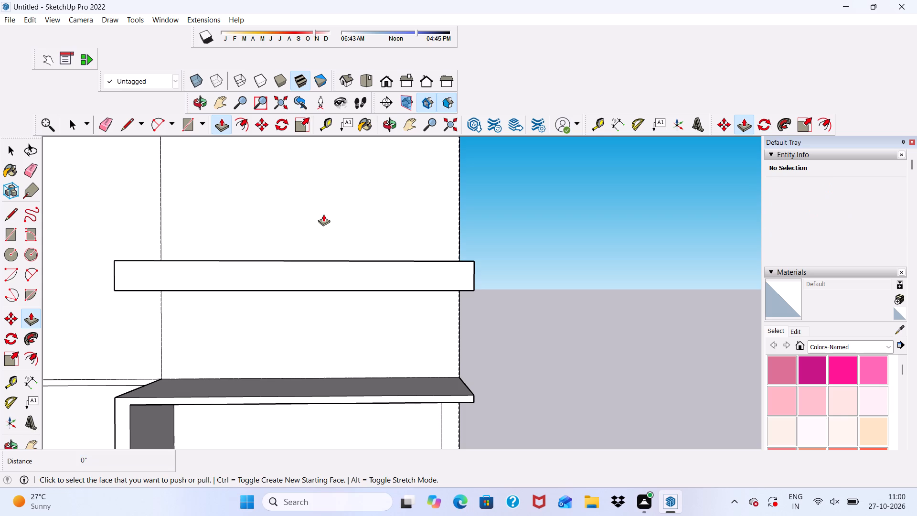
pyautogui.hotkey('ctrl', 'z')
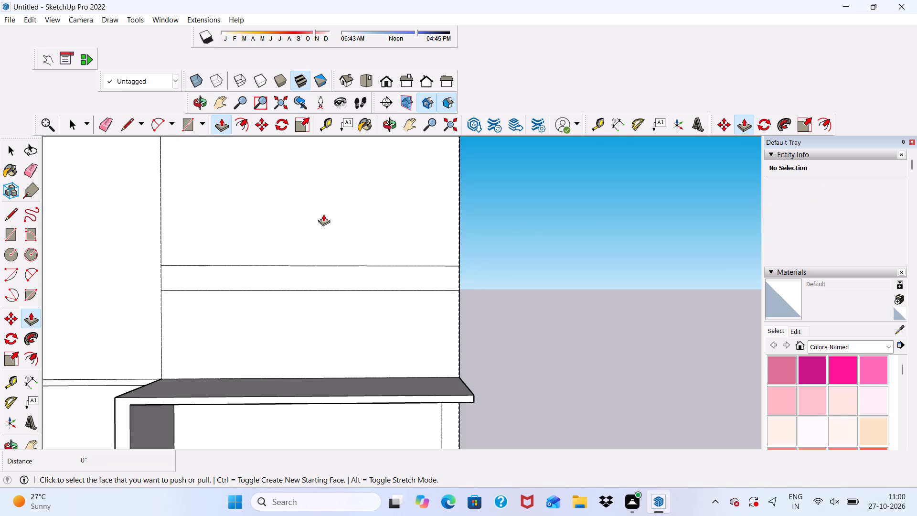
# Push/Pull the narrow wall strip outward about 3' 5 9/16", aligning it with the front edge of the overhang below.
pyautogui.scroll(3, 341, 256)
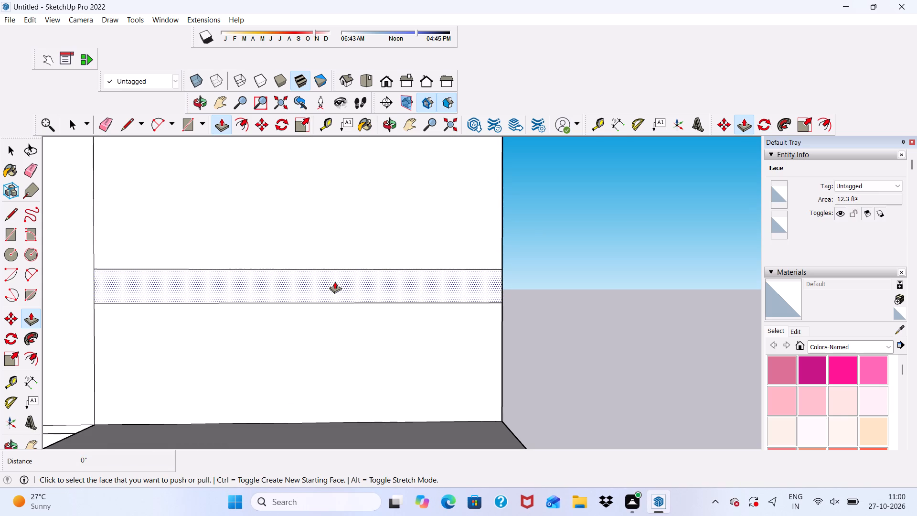
pyautogui.click(335, 281)
pyautogui.scroll(-7, 309, 279)
pyautogui.moveTo(311, 282); pyautogui.dragTo(251, 329, button='middle')
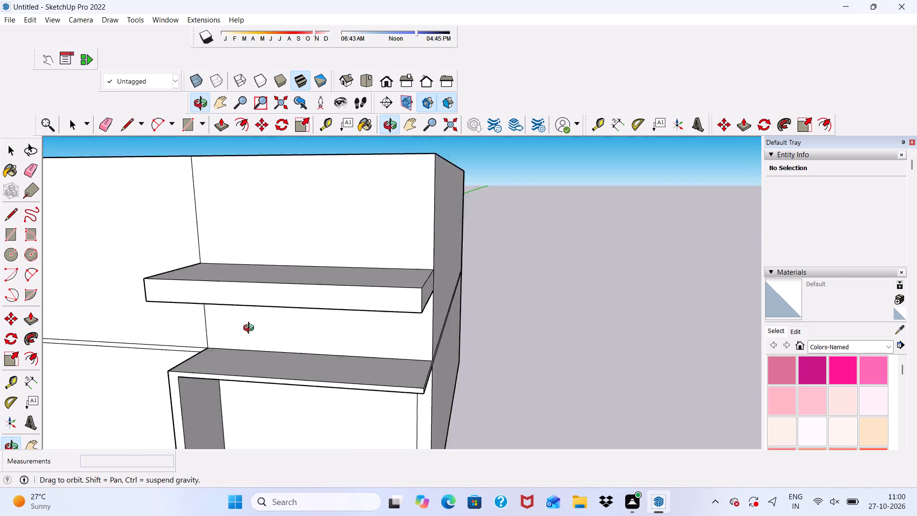
pyautogui.moveTo(251, 329); pyautogui.dragTo(192, 342, button='middle')
pyautogui.scroll(1, 316, 376)
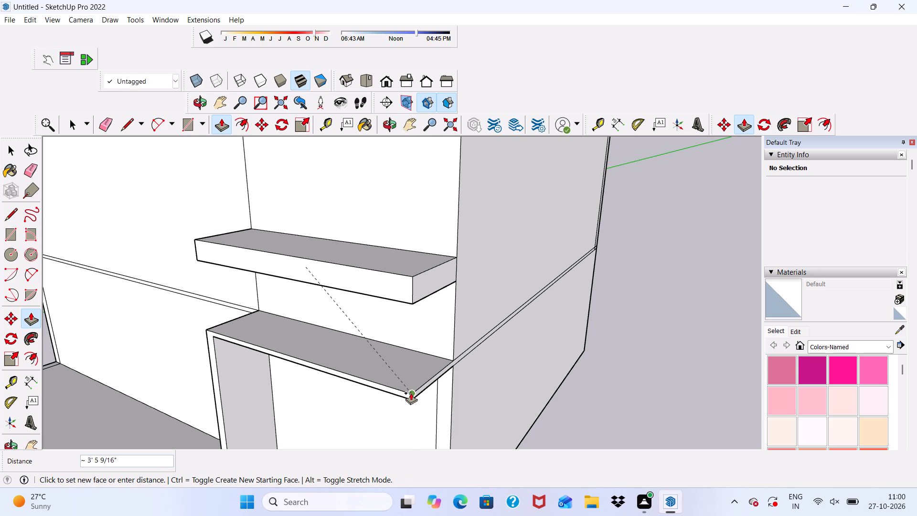
pyautogui.scroll(11, 414, 391)
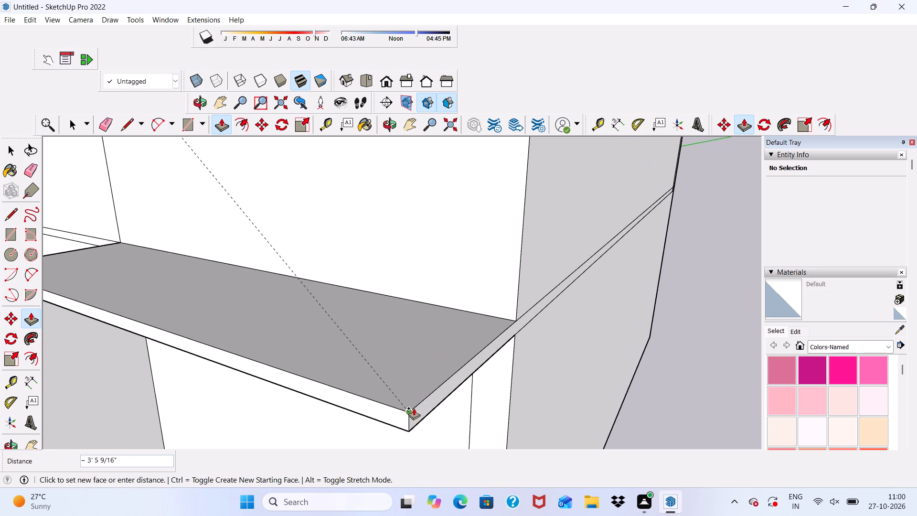
pyautogui.click(389, 405)
pyautogui.scroll(-7, 390, 350)
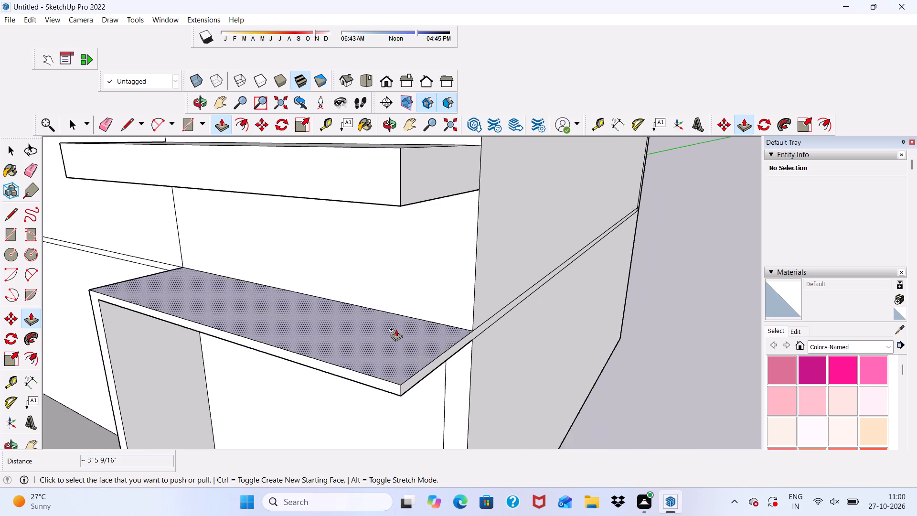
pyautogui.scroll(-6, 396, 329)
pyautogui.moveTo(396, 329); pyautogui.dragTo(347, 379, button='middle')
pyautogui.press('space')
# Push/Pull the upper ledge's top face down about 2 1/8" to make the ledge thinner, and clear the selection.
pyautogui.scroll(1, 264, 298)
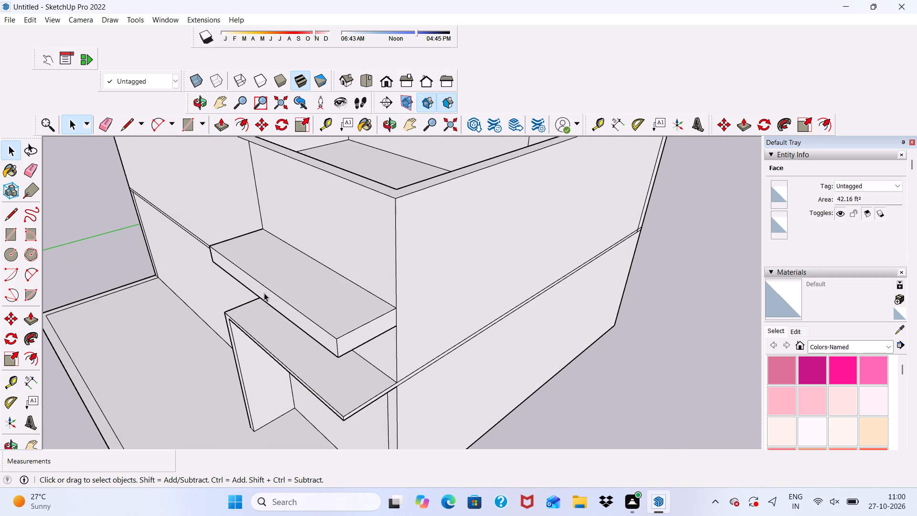
pyautogui.click(267, 278)
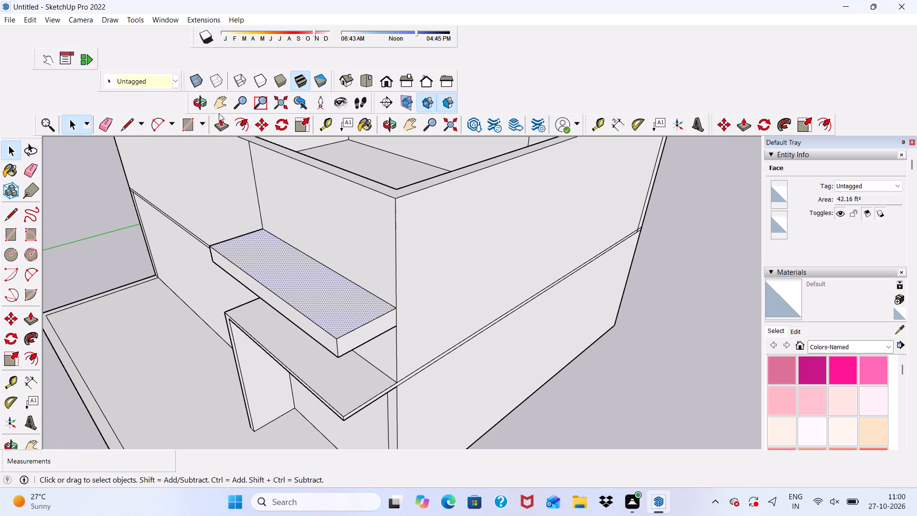
pyautogui.click(220, 123)
pyautogui.click(270, 254)
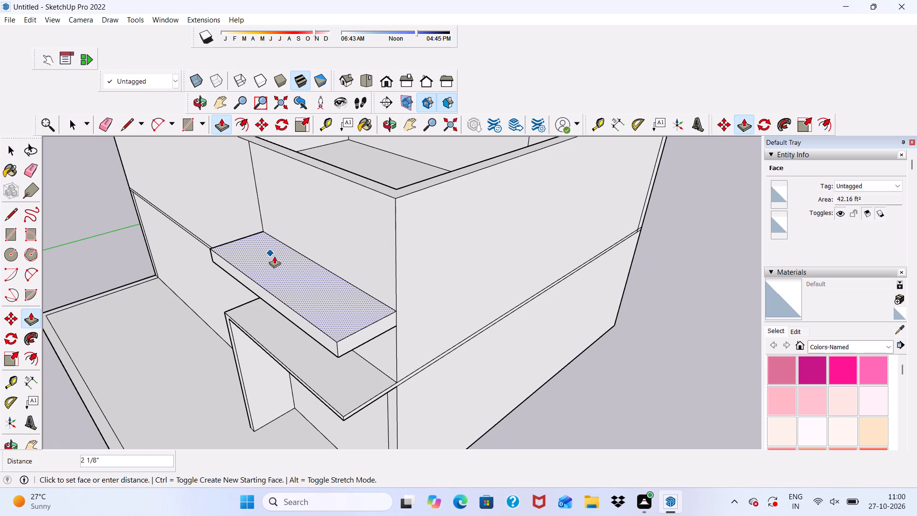
pyautogui.click(274, 256)
pyautogui.press('space')
pyautogui.click(672, 402)
# Examine the new ledge, the overhang below it and the upper-storey wall tops from the front and from above.
pyautogui.scroll(-6, 572, 351)
pyautogui.moveTo(506, 352); pyautogui.dragTo(702, 232, button='middle')
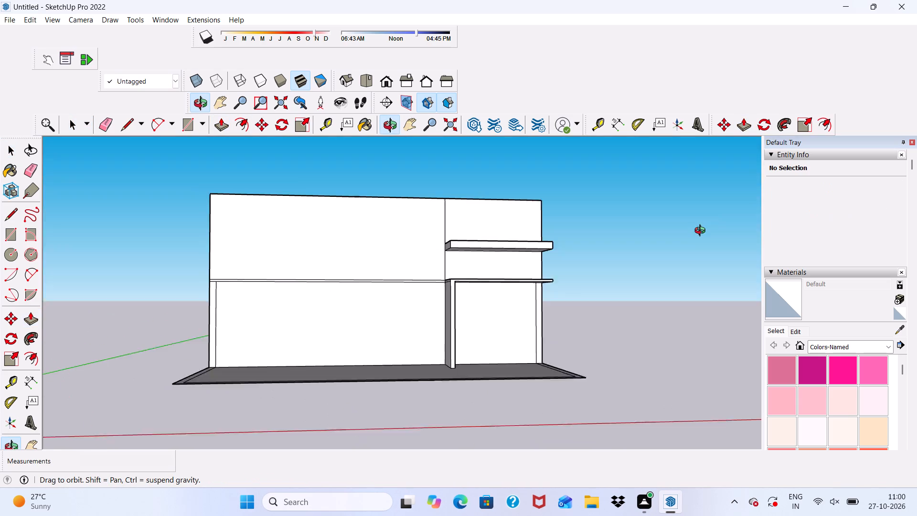
pyautogui.moveTo(702, 232); pyautogui.dragTo(687, 235, button='middle')
pyautogui.scroll(8, 576, 232)
pyautogui.scroll(-2, 536, 238)
pyautogui.moveTo(522, 248); pyautogui.dragTo(512, 275, button='middle')
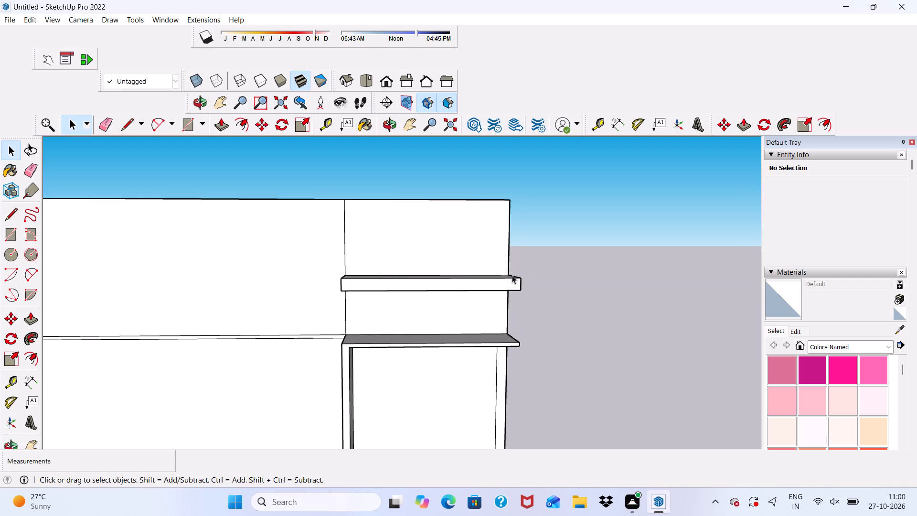
pyautogui.scroll(-1, 511, 275)
pyautogui.scroll(-3, 488, 241)
pyautogui.scroll(5, 450, 190)
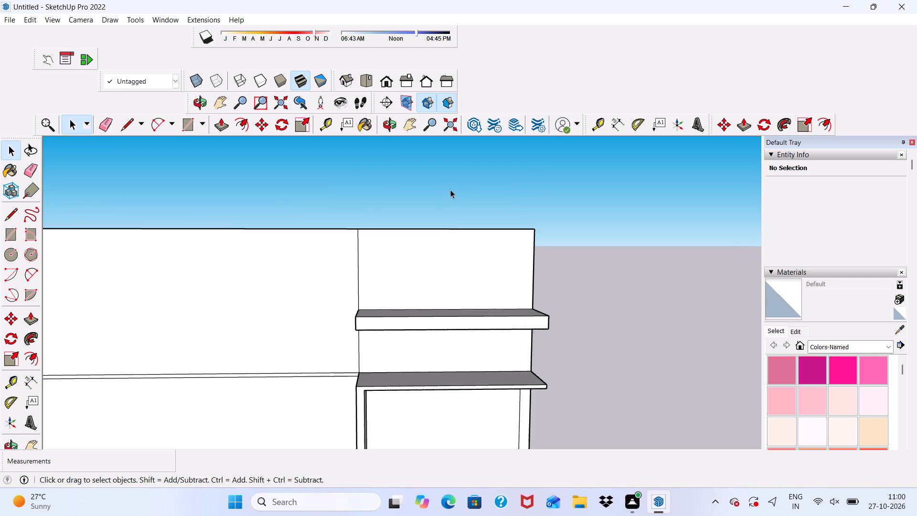
pyautogui.scroll(-3, 448, 202)
pyautogui.moveTo(442, 220); pyautogui.dragTo(446, 266, button='middle')
pyautogui.scroll(7, 446, 266)
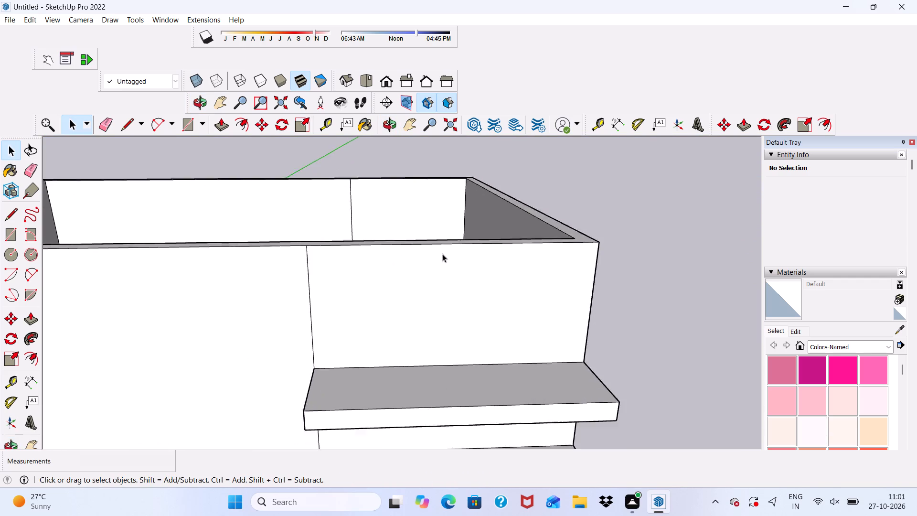
pyautogui.scroll(-8, 442, 254)
pyautogui.moveTo(436, 218); pyautogui.dragTo(425, 155, button='middle')
pyautogui.scroll(1, 436, 218)
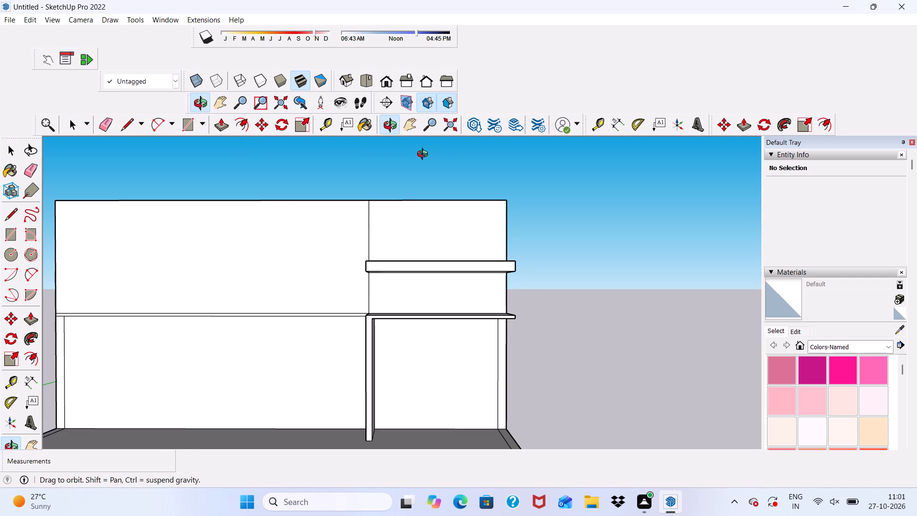
# Push/Pull the top face of the upper-storey walls up 2'.
pyautogui.moveTo(425, 155); pyautogui.dragTo(382, 288, button='middle')
pyautogui.scroll(-1, 371, 297)
pyautogui.scroll(6, 365, 285)
pyautogui.scroll(6, 239, 306)
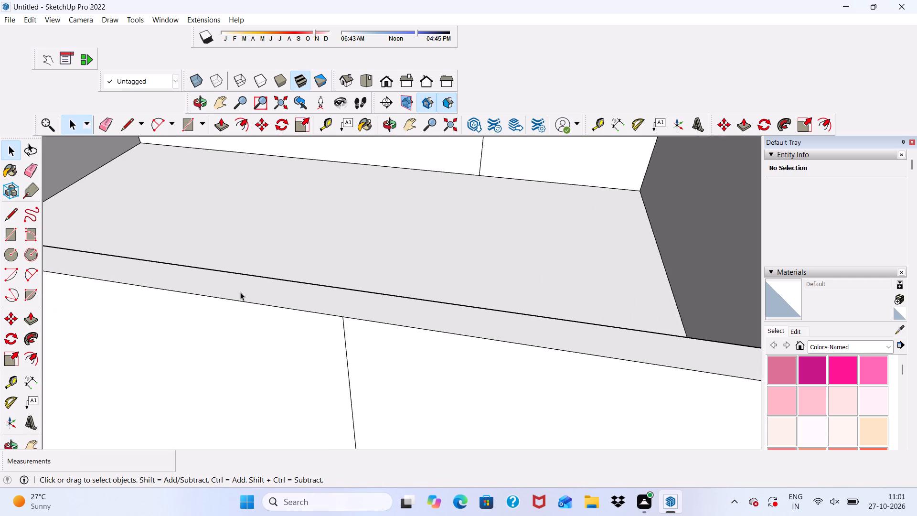
pyautogui.click(234, 286)
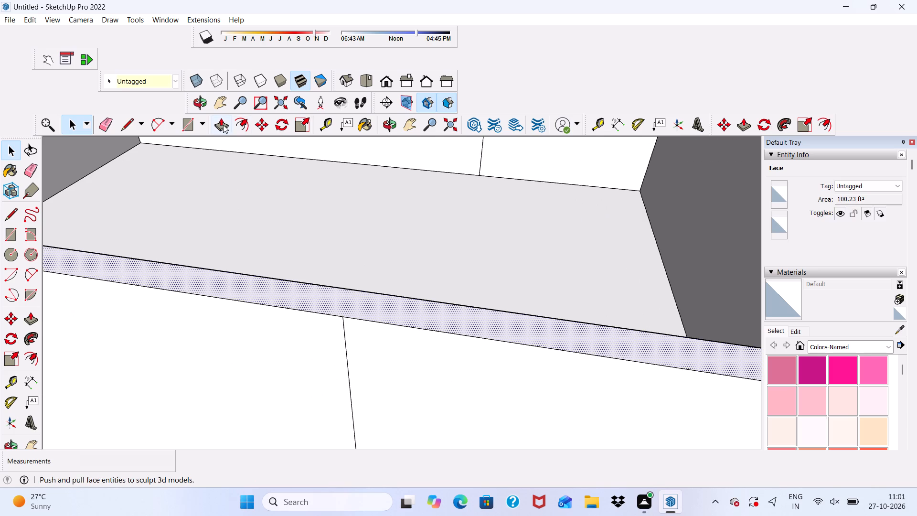
pyautogui.click(223, 125)
pyautogui.click(211, 286)
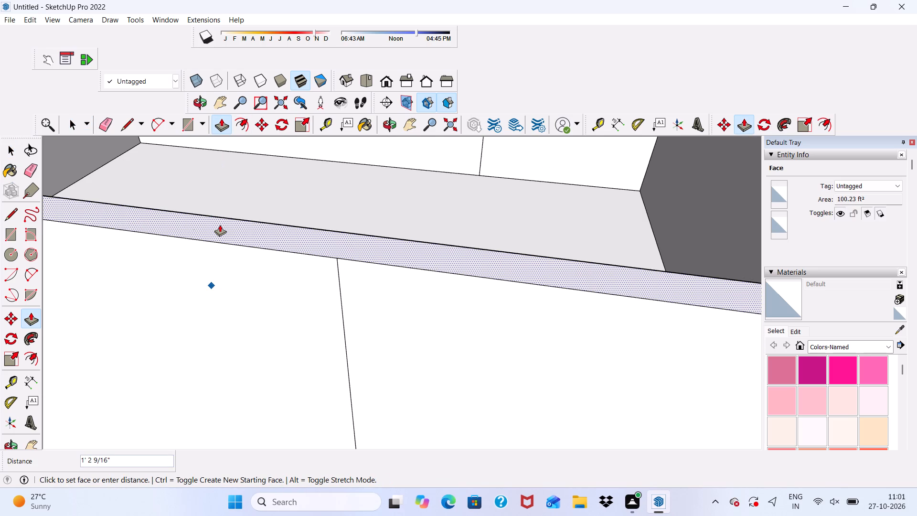
pyautogui.write("2'")
pyautogui.press('Return')
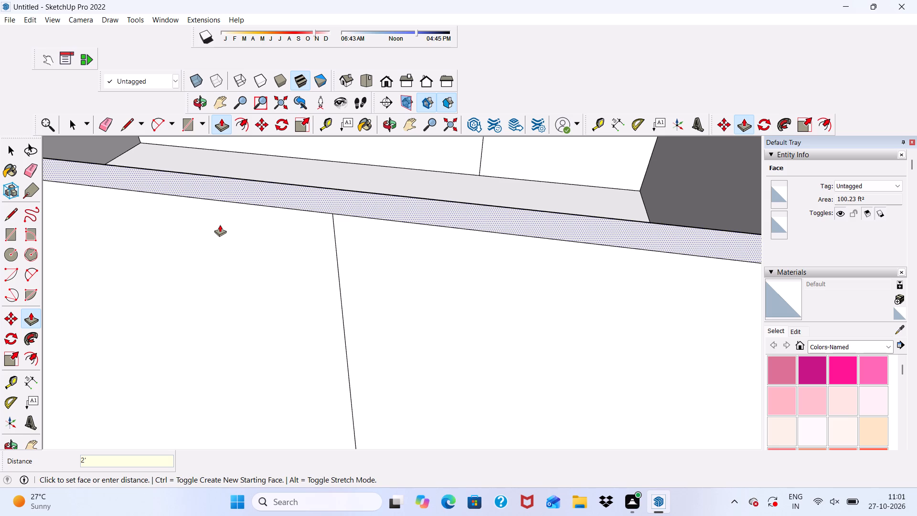
# Draw a rectangle 12' 2 1/16" by about 7 5/8" along the top edge of the upper-storey wall section above the ledge.
pyautogui.click(185, 119)
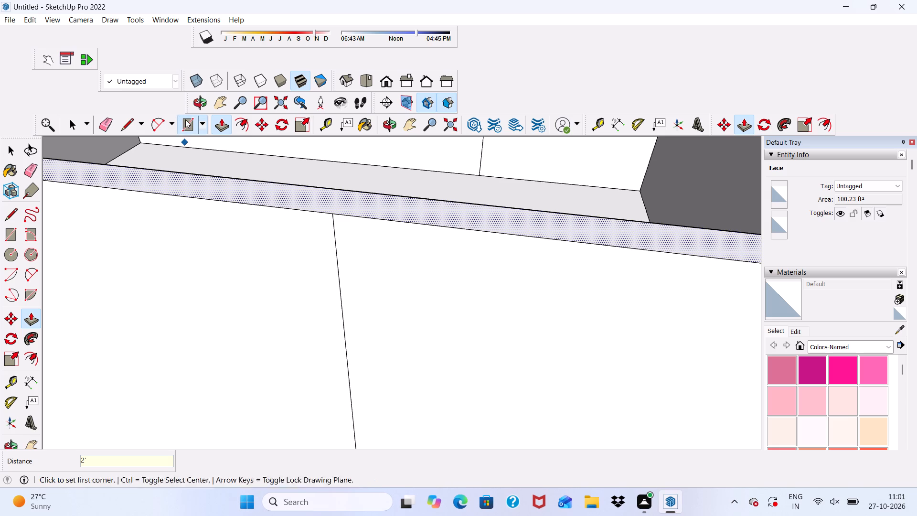
pyautogui.scroll(-8, 185, 119)
pyautogui.scroll(3, 251, 200)
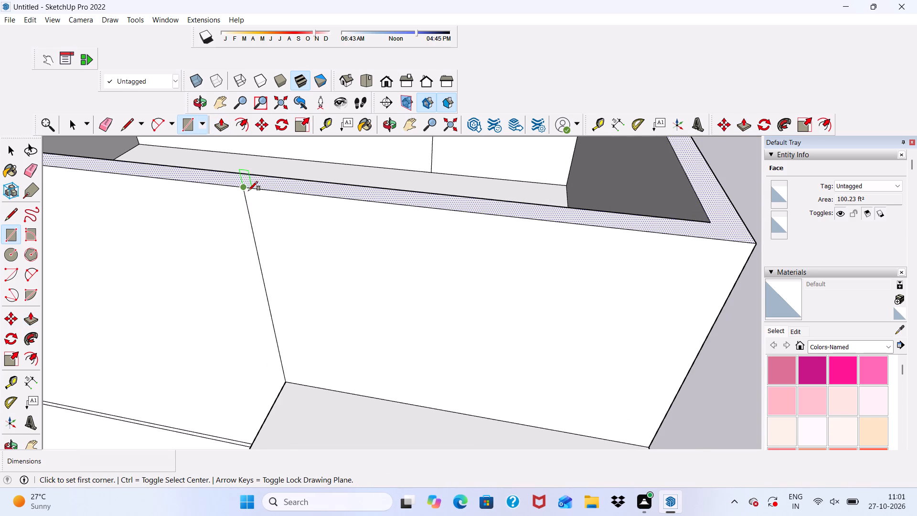
pyautogui.click(248, 191)
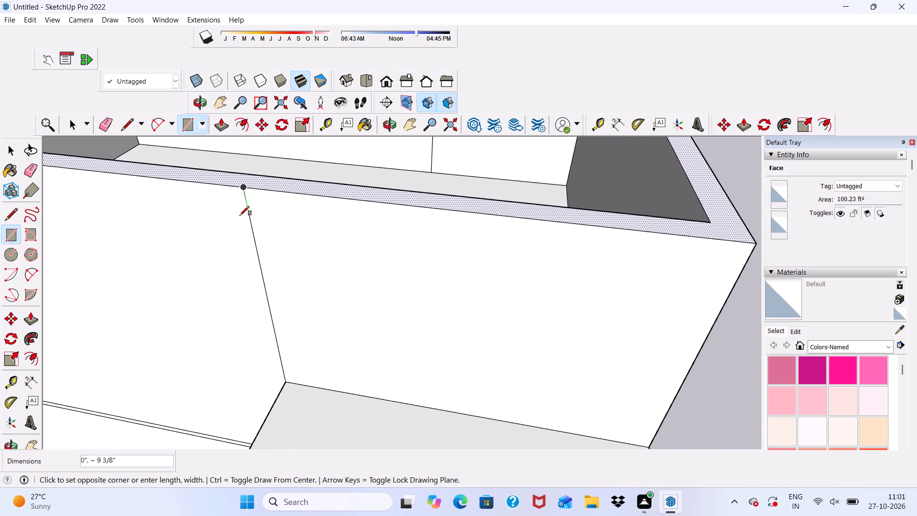
pyautogui.scroll(-10, 275, 212)
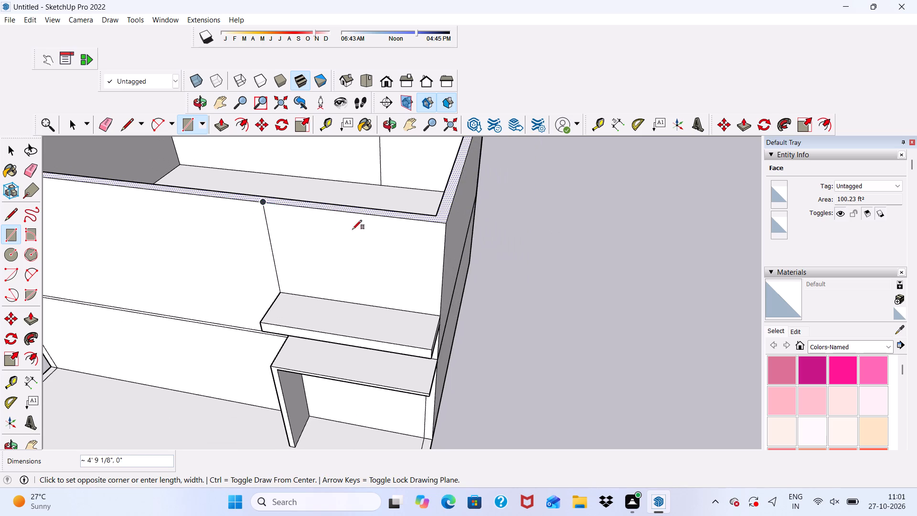
pyautogui.scroll(6, 389, 244)
pyautogui.scroll(4, 495, 226)
pyautogui.scroll(-1, 495, 226)
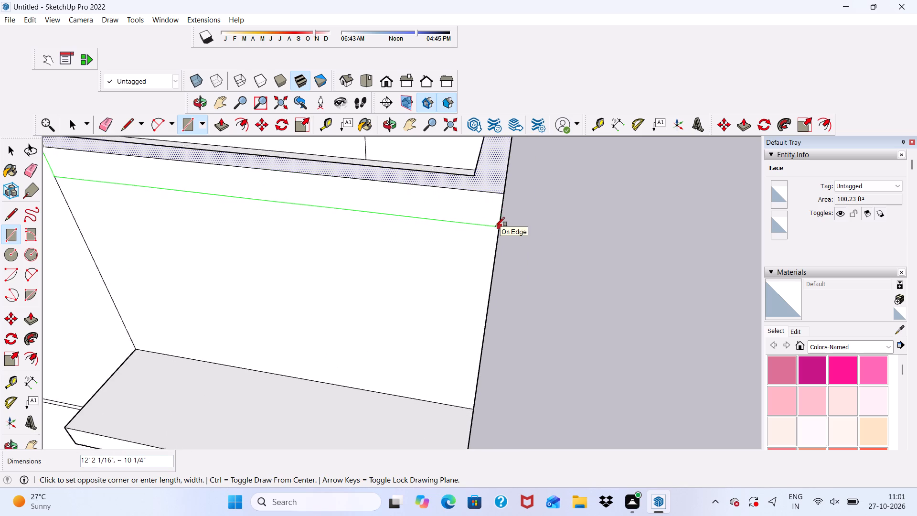
pyautogui.scroll(-5, 495, 226)
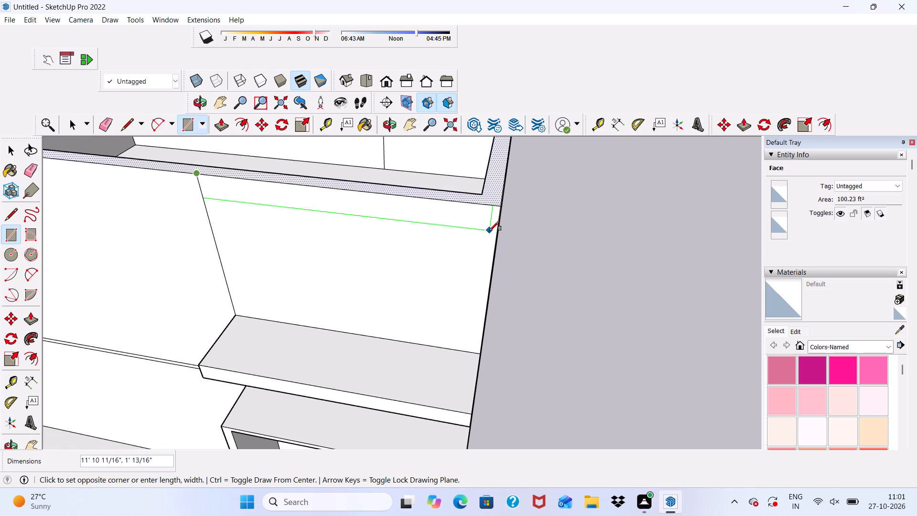
pyautogui.scroll(4, 472, 231)
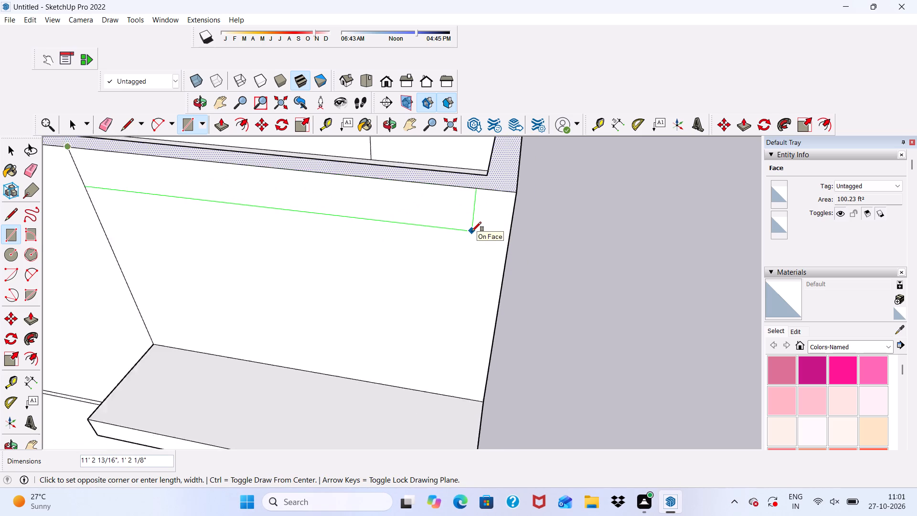
pyautogui.scroll(2, 472, 231)
pyautogui.click(522, 213)
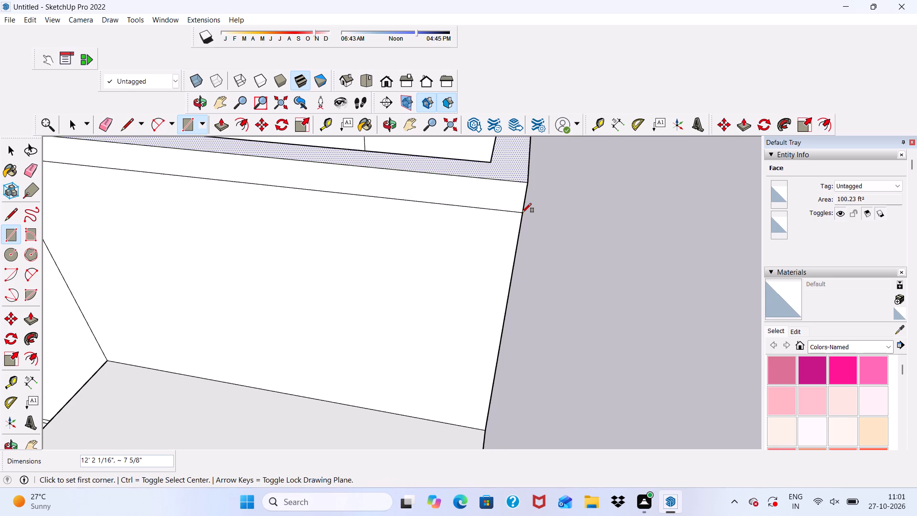
pyautogui.press('space')
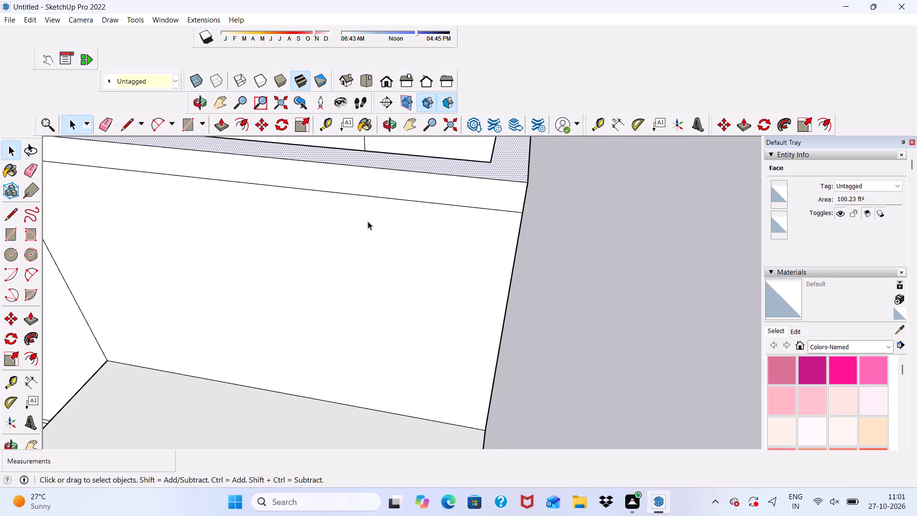
# Push/Pull the narrow strip at the top of that wall section outward 1'.
pyautogui.scroll(1, 350, 213)
pyautogui.click(349, 183)
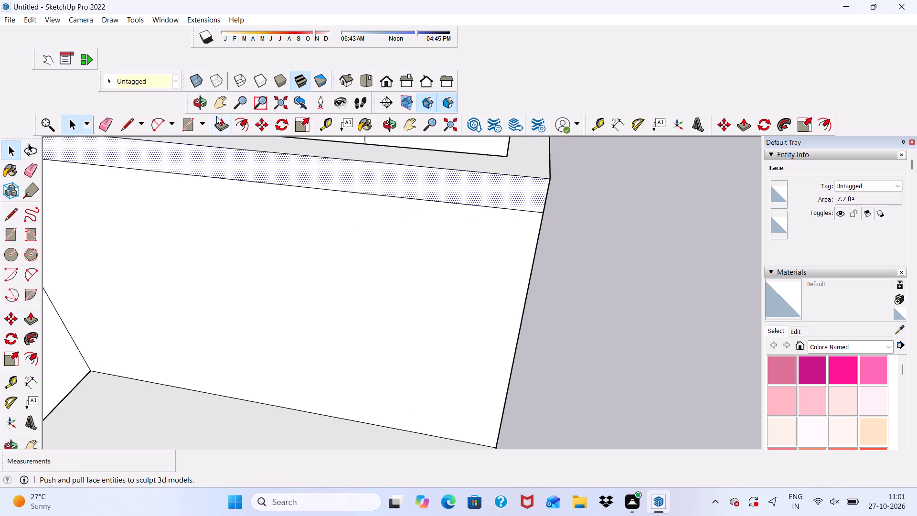
pyautogui.click(217, 118)
pyautogui.click(220, 164)
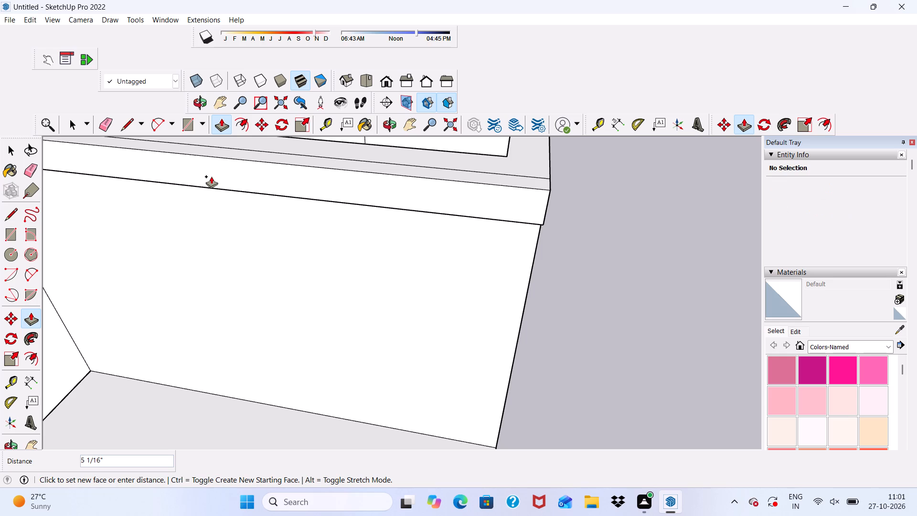
pyautogui.write("1'")
pyautogui.press('Return')
pyautogui.press('space')
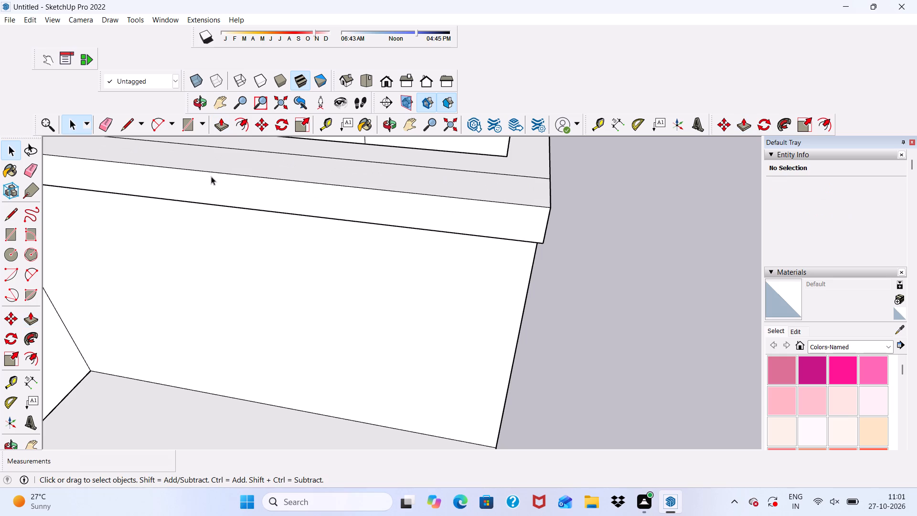
# Examine the projecting top band, the ledge and the overhang below from the front and from different heights.
pyautogui.scroll(-14, 209, 171)
pyautogui.moveTo(276, 215); pyautogui.dragTo(323, 160, button='middle')
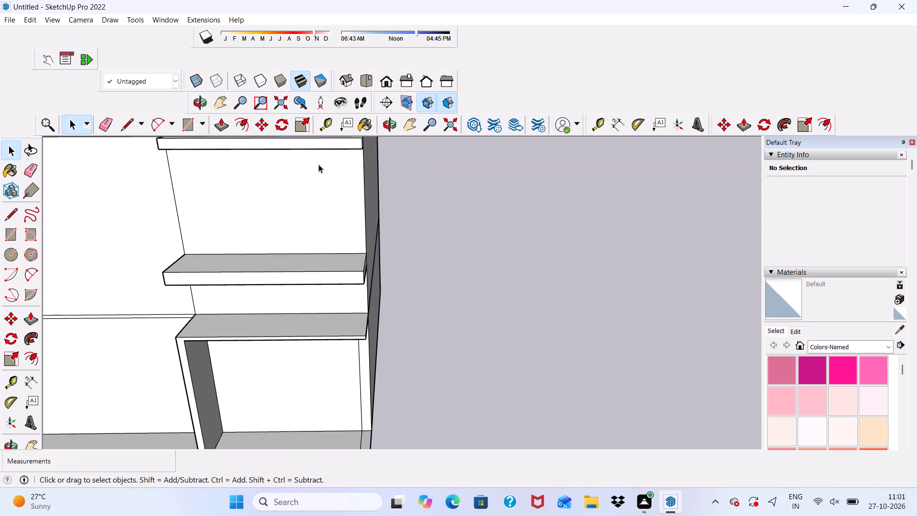
pyautogui.scroll(-2, 264, 174)
pyautogui.scroll(5, 202, 181)
pyautogui.scroll(-4, 202, 181)
pyautogui.moveTo(202, 185); pyautogui.dragTo(208, 150, button='middle')
pyautogui.scroll(6, 212, 170)
pyautogui.scroll(-5, 212, 170)
pyautogui.scroll(1, 215, 183)
pyautogui.scroll(-11, 215, 183)
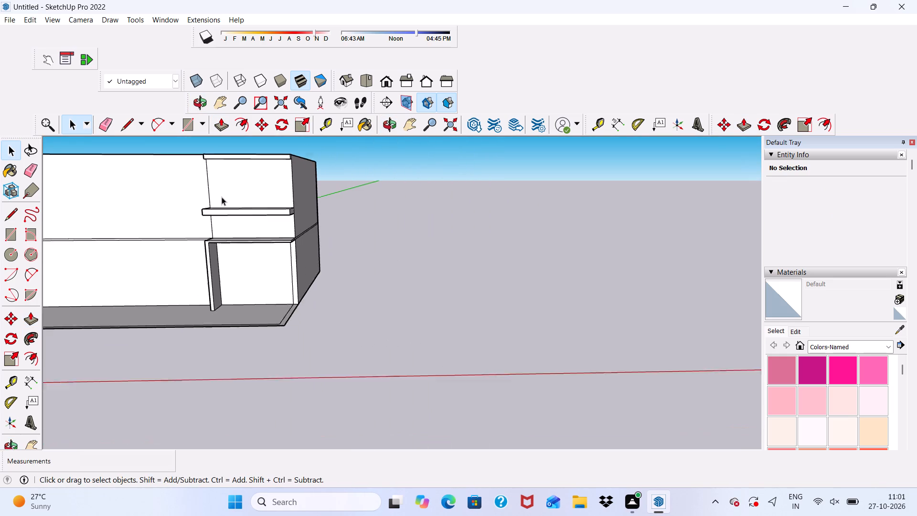
pyautogui.scroll(-1, 222, 197)
pyautogui.moveTo(222, 197); pyautogui.dragTo(228, 154, button='middle')
pyautogui.scroll(1, 234, 152)
pyautogui.scroll(-13, 234, 152)
pyautogui.scroll(6, 243, 193)
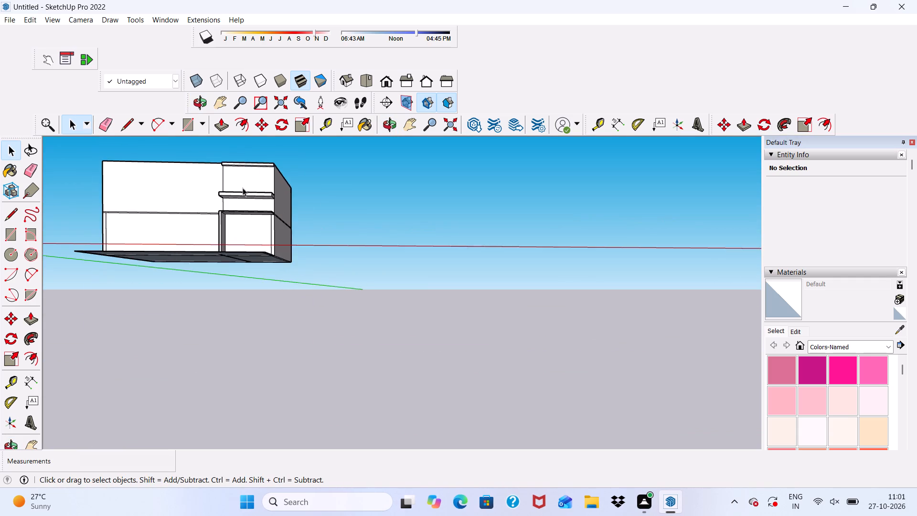
pyautogui.scroll(12, 243, 188)
pyautogui.moveTo(211, 184); pyautogui.dragTo(252, 194, button='middle')
pyautogui.scroll(5, 235, 227)
pyautogui.scroll(-1, 235, 221)
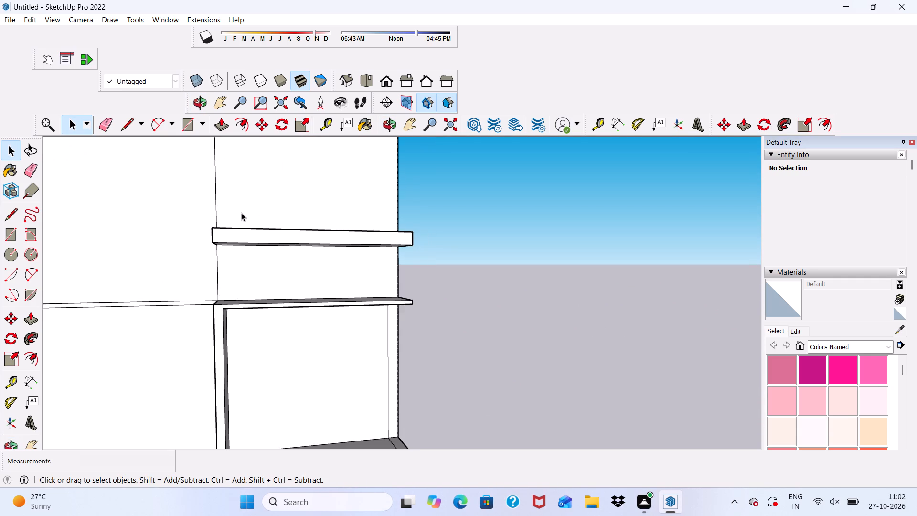
pyautogui.scroll(-4, 241, 213)
pyautogui.moveTo(241, 213); pyautogui.dragTo(204, 229, button='middle')
pyautogui.scroll(5, 204, 229)
pyautogui.moveTo(221, 211); pyautogui.dragTo(221, 211, button='middle')
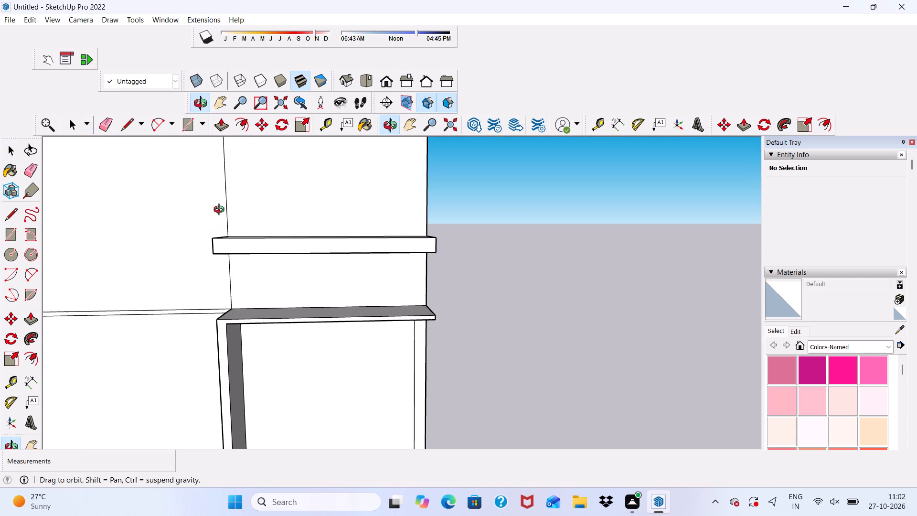
pyautogui.moveTo(221, 211); pyautogui.dragTo(254, 236, button='middle')
pyautogui.scroll(1, 250, 228)
pyautogui.scroll(-4, 299, 196)
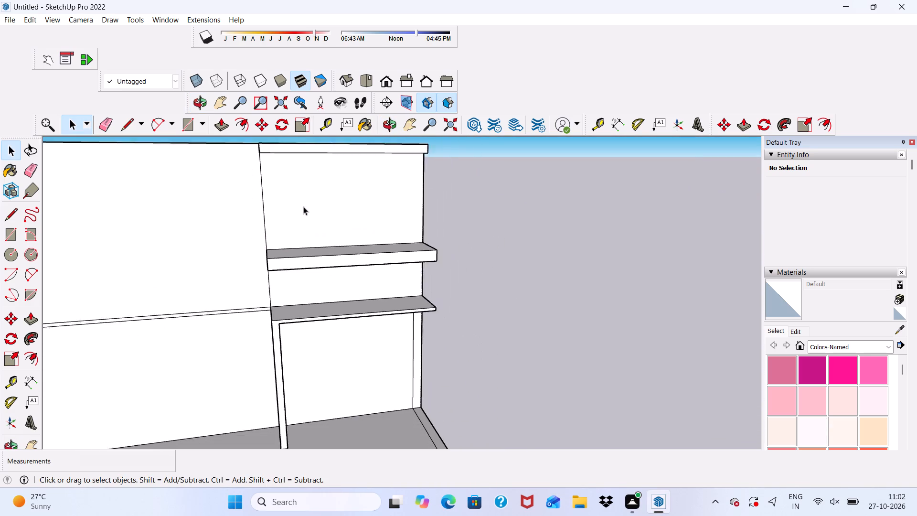
pyautogui.scroll(-2, 303, 206)
pyautogui.moveTo(304, 208); pyautogui.dragTo(283, 226, button='middle')
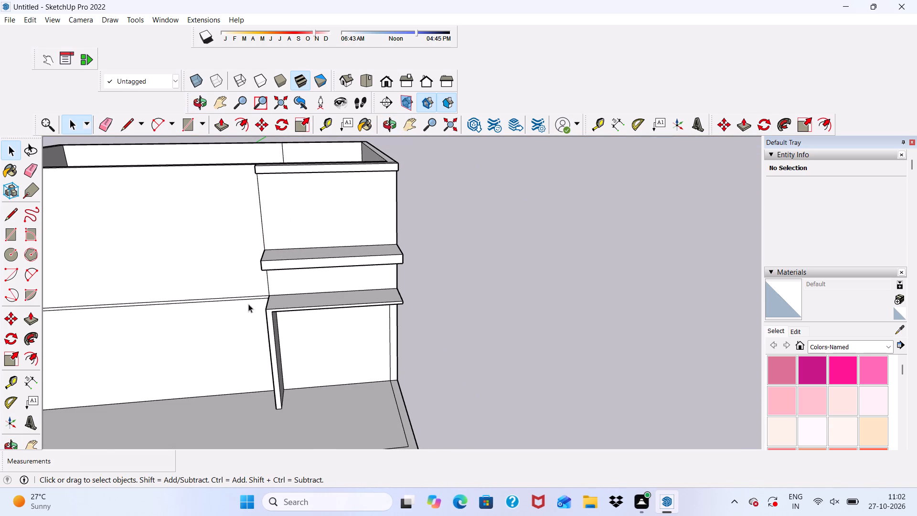
# Inspect the narrow end face of the lower overhang up close, and review the whole front of the building.
pyautogui.scroll(6, 248, 304)
pyautogui.scroll(3, 305, 277)
pyautogui.scroll(-1, 293, 233)
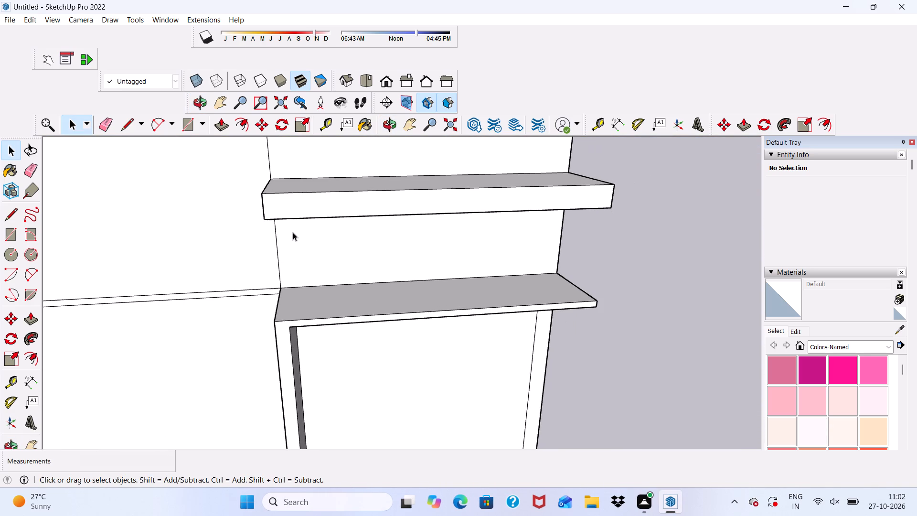
pyautogui.moveTo(253, 274); pyautogui.dragTo(353, 267, button='middle')
pyautogui.scroll(6, 326, 349)
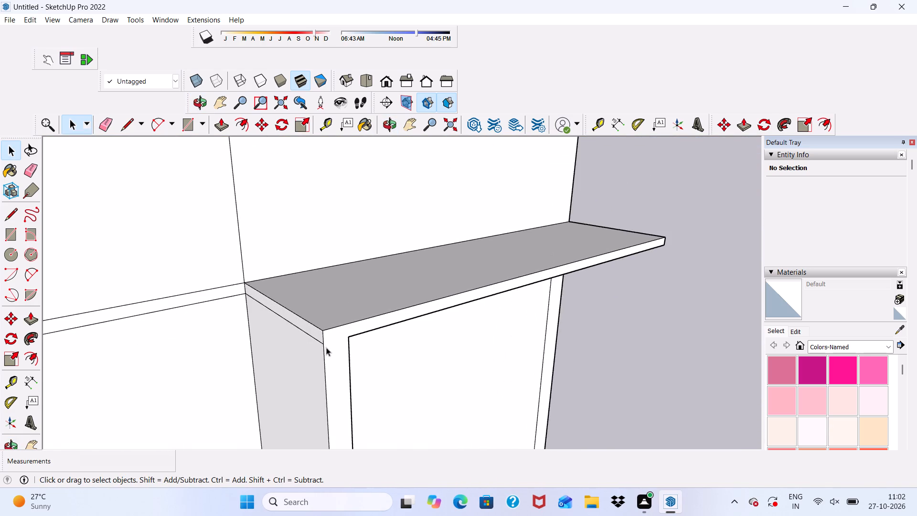
pyautogui.scroll(3, 325, 335)
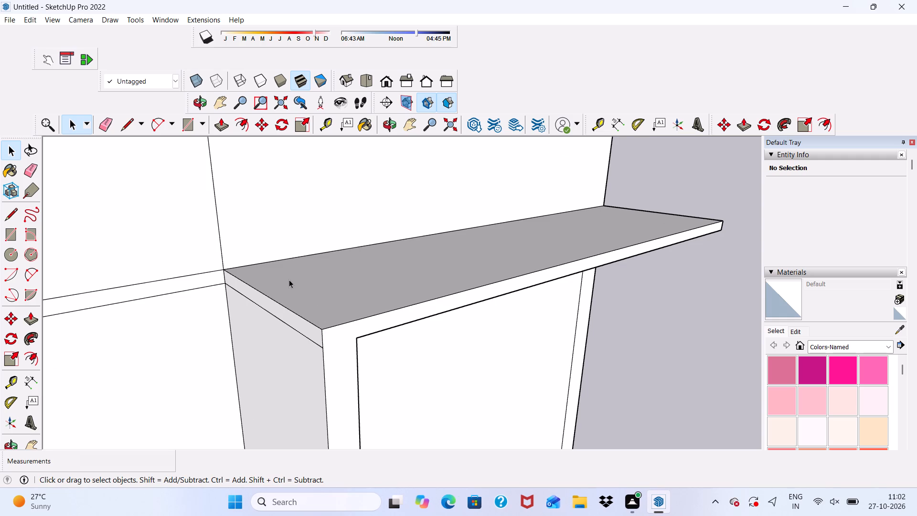
pyautogui.scroll(-5, 286, 273)
pyautogui.scroll(1, 256, 348)
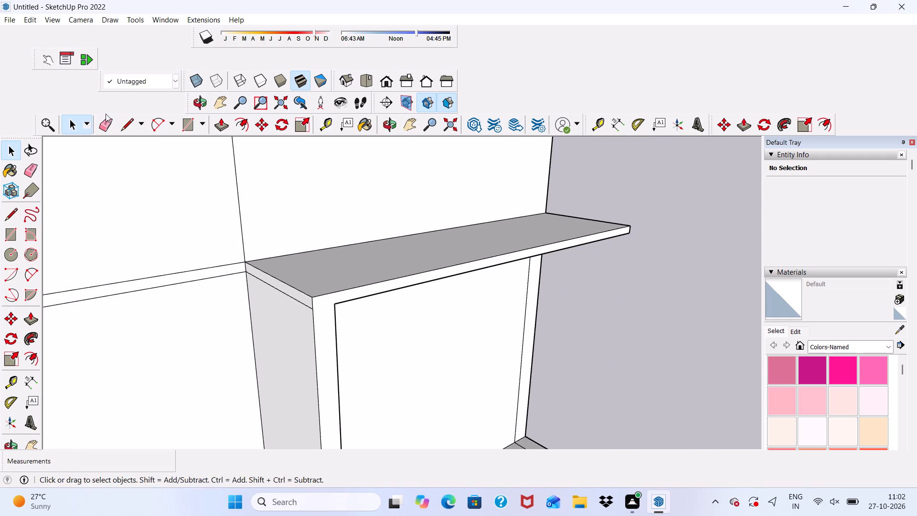
pyautogui.click(108, 128)
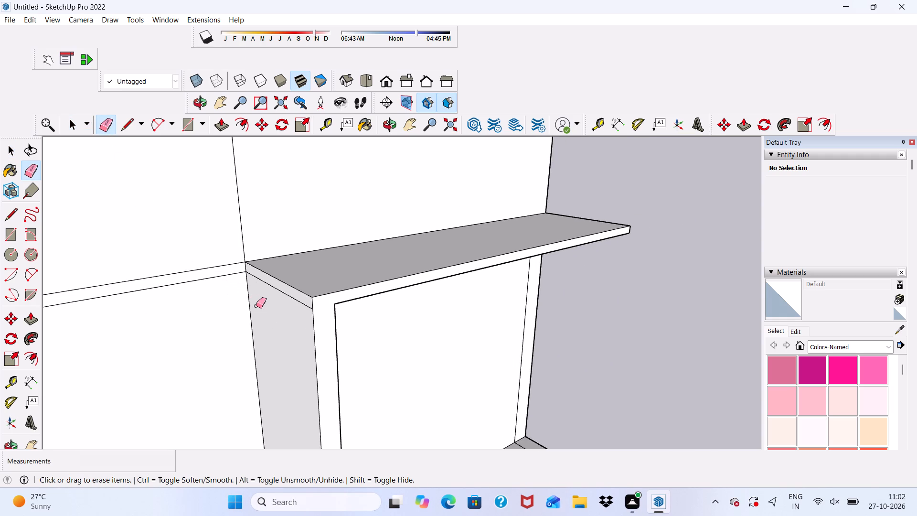
pyautogui.press('space')
pyautogui.click(277, 286)
pyautogui.scroll(-16, 233, 279)
pyautogui.moveTo(251, 274); pyautogui.dragTo(243, 206, button='middle')
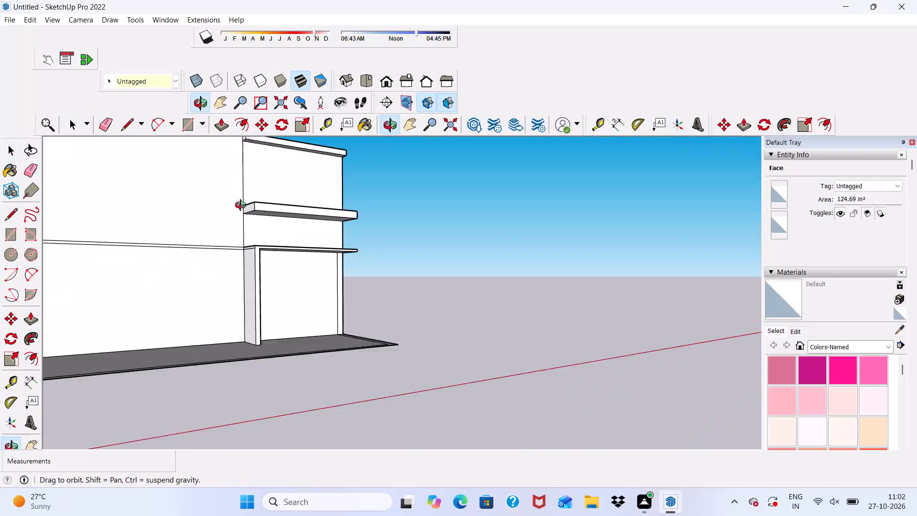
pyautogui.moveTo(243, 206); pyautogui.dragTo(245, 301, button='middle')
pyautogui.scroll(1, 235, 255)
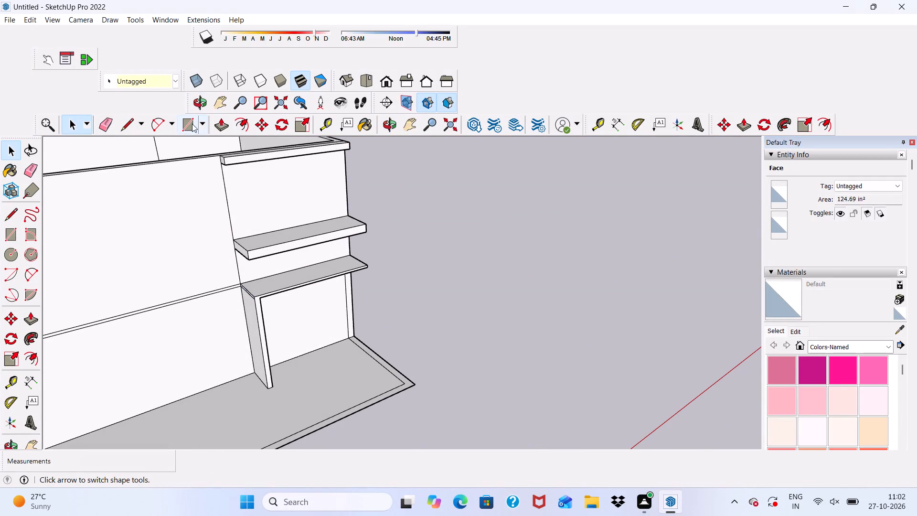
pyautogui.scroll(-5, 279, 238)
pyautogui.moveTo(346, 293); pyautogui.dragTo(217, 288, button='middle')
pyautogui.scroll(6, 313, 178)
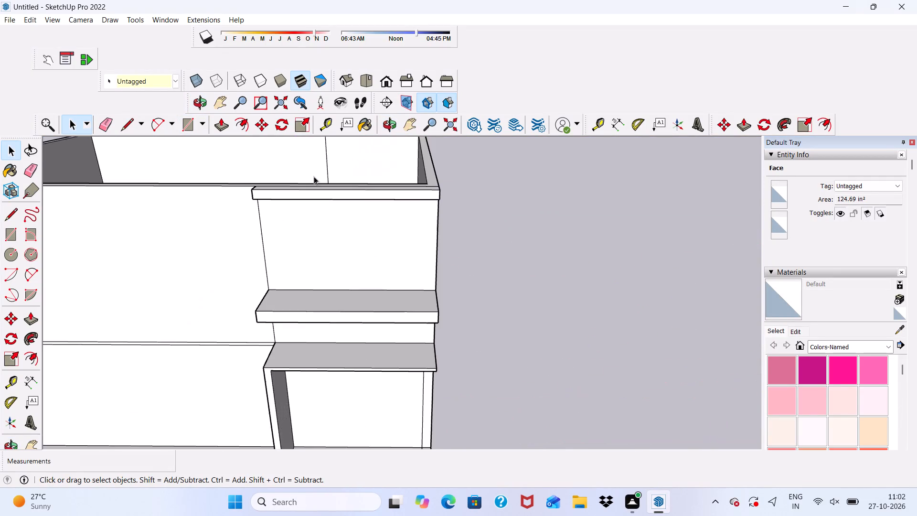
pyautogui.scroll(-5, 314, 176)
pyautogui.moveTo(314, 195); pyautogui.dragTo(309, 225, button='middle')
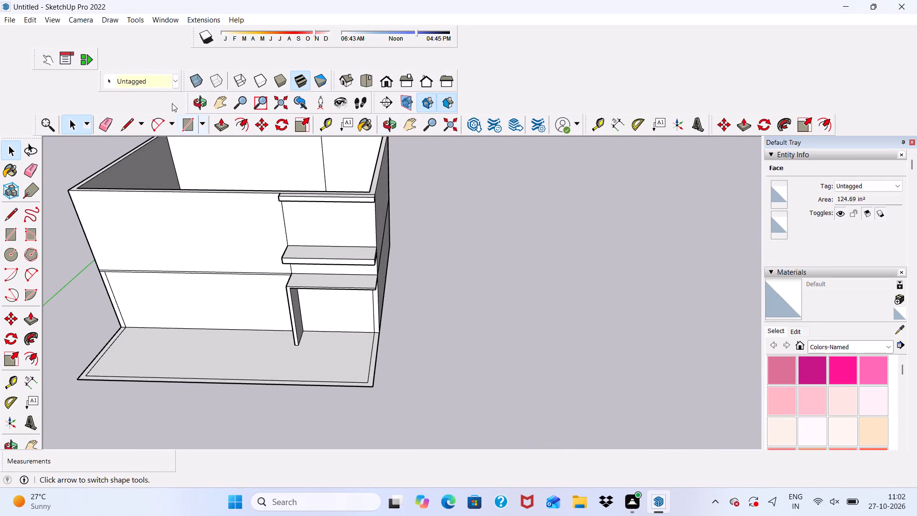
# Draw a rectangle about 11' 2" by 6' 7" on the upper-storey wall section between the projecting top band and the ledge.
pyautogui.click(182, 125)
pyautogui.scroll(-1, 302, 262)
pyautogui.moveTo(304, 273); pyautogui.dragTo(303, 204, button='middle')
pyautogui.scroll(6, 303, 204)
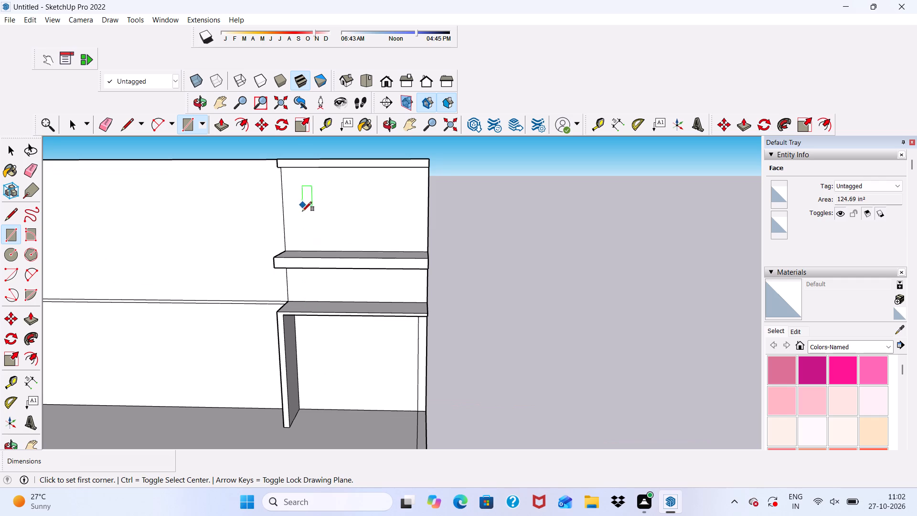
pyautogui.scroll(-5, 299, 231)
pyautogui.scroll(4, 281, 191)
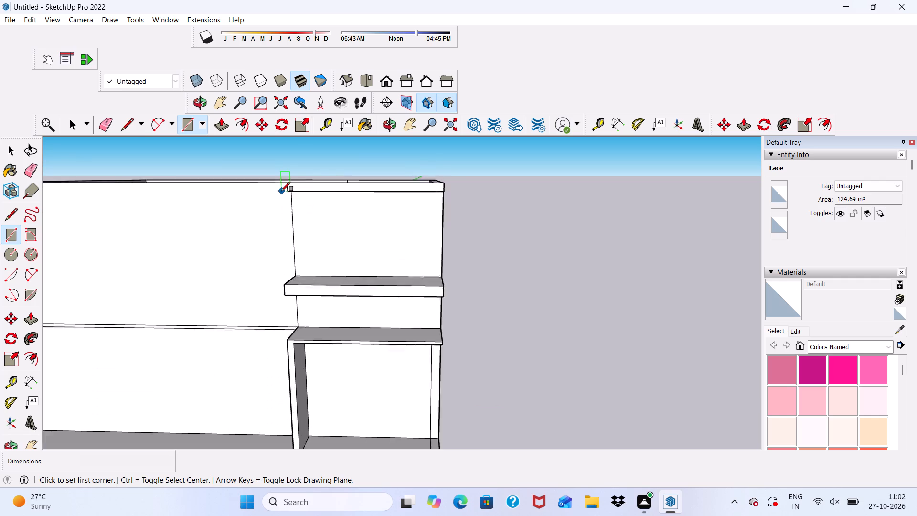
pyautogui.scroll(2, 281, 191)
pyautogui.moveTo(281, 195); pyautogui.dragTo(287, 154, button='middle')
pyautogui.scroll(5, 313, 178)
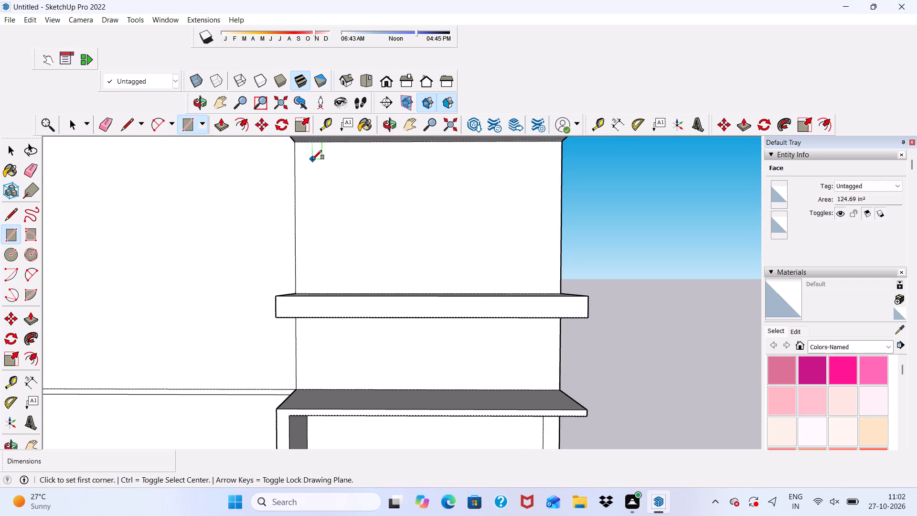
pyautogui.scroll(-4, 312, 172)
pyautogui.scroll(6, 309, 192)
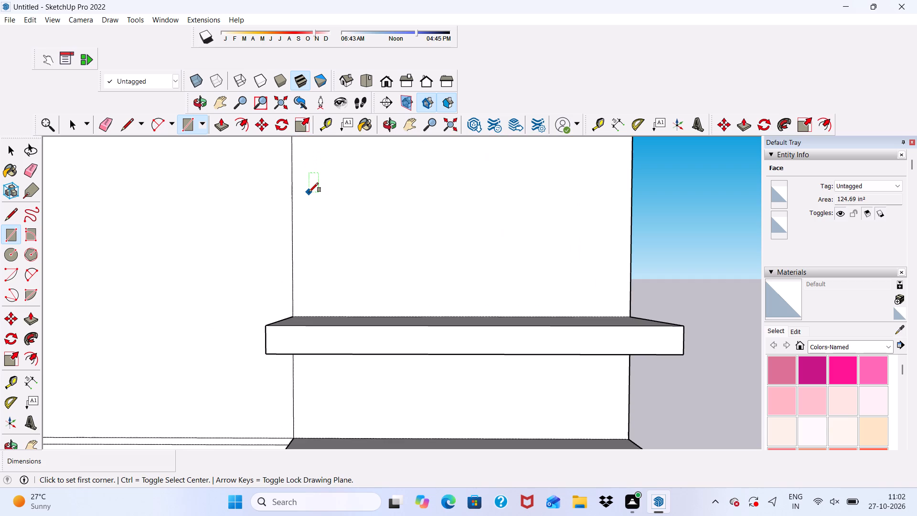
pyautogui.scroll(-5, 309, 192)
pyautogui.scroll(1, 307, 161)
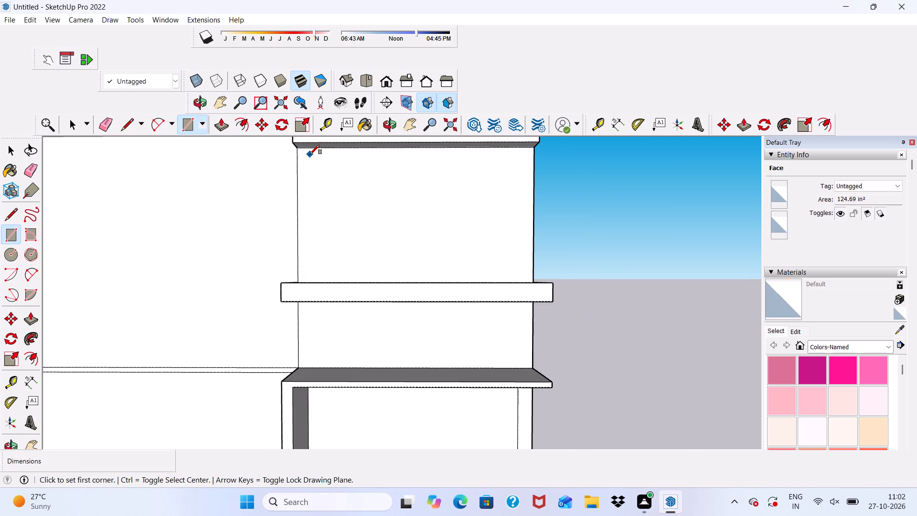
pyautogui.click(310, 154)
pyautogui.scroll(4, 500, 219)
pyautogui.scroll(-6, 483, 185)
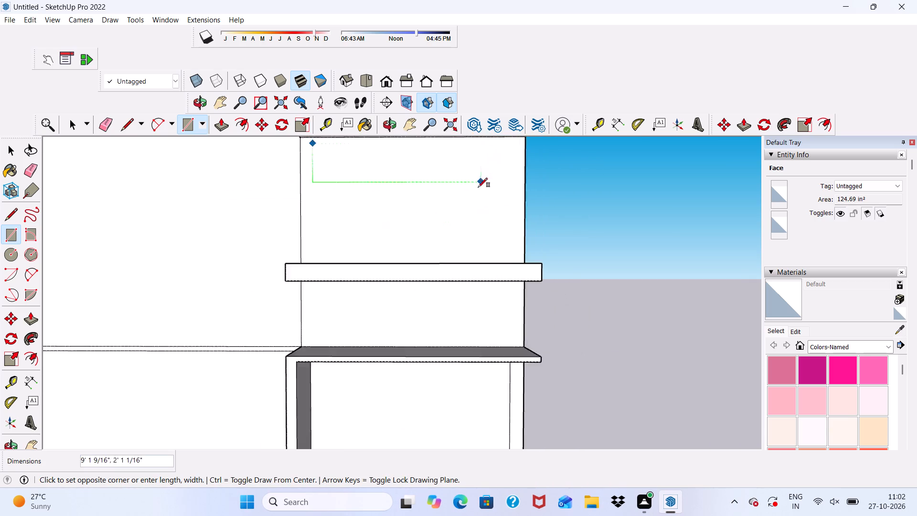
pyautogui.scroll(-1, 478, 187)
pyautogui.moveTo(501, 215); pyautogui.dragTo(491, 262, button='middle')
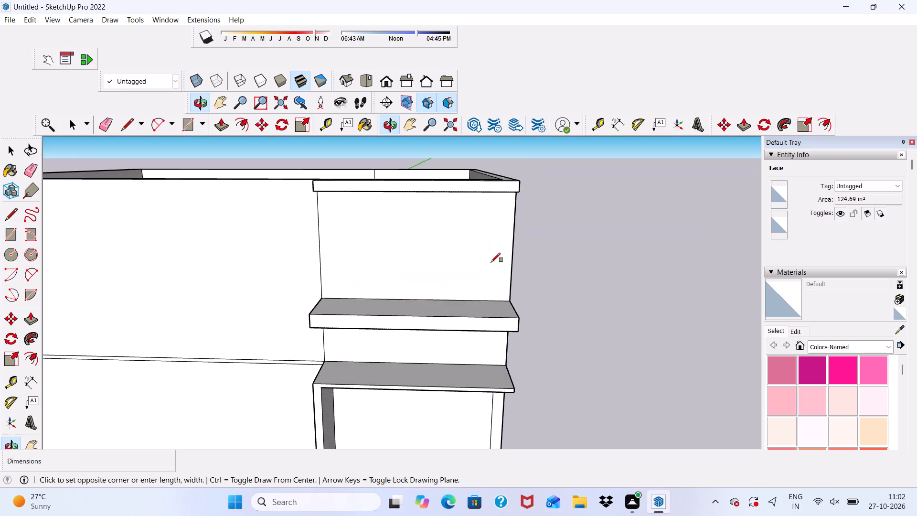
pyautogui.scroll(2, 491, 264)
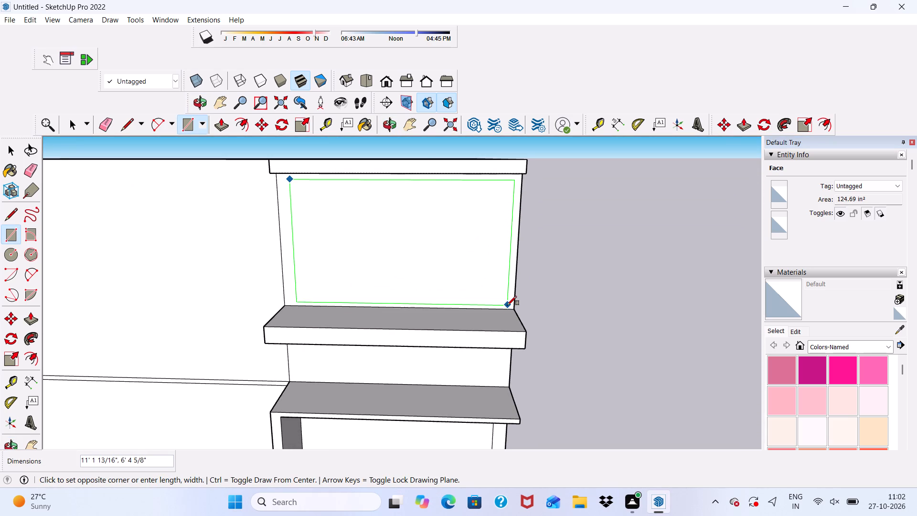
pyautogui.click(507, 306)
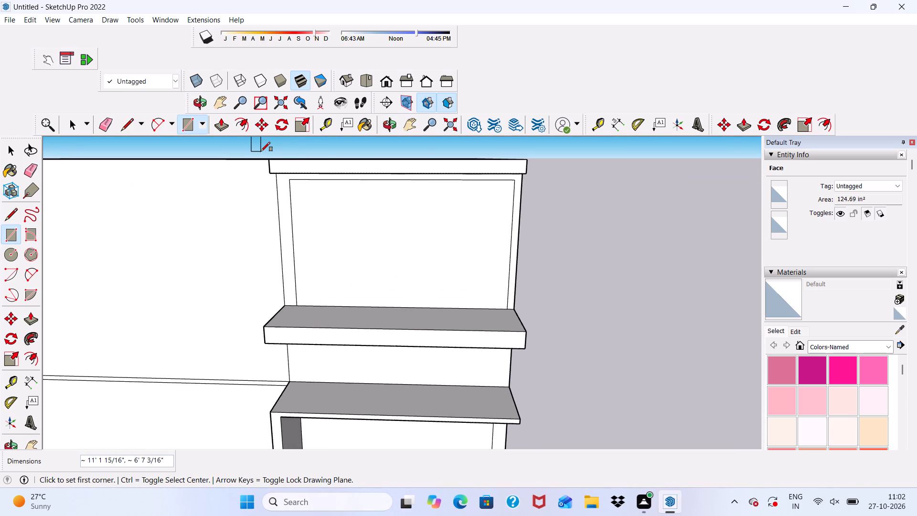
pyautogui.press('space')
# Offset the new rectangular face on the upper wall section inward by 6" to form a frame border.
pyautogui.click(236, 110)
pyautogui.click(237, 123)
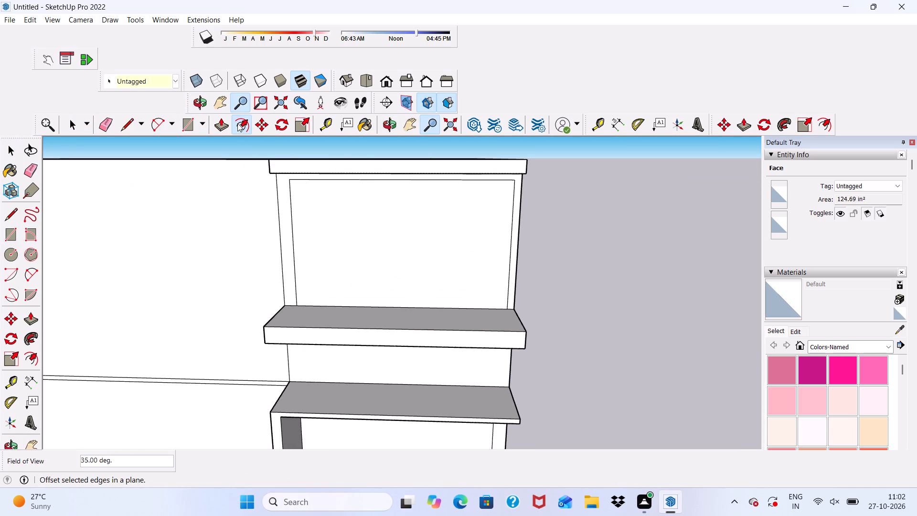
pyautogui.press('space')
pyautogui.click(312, 242)
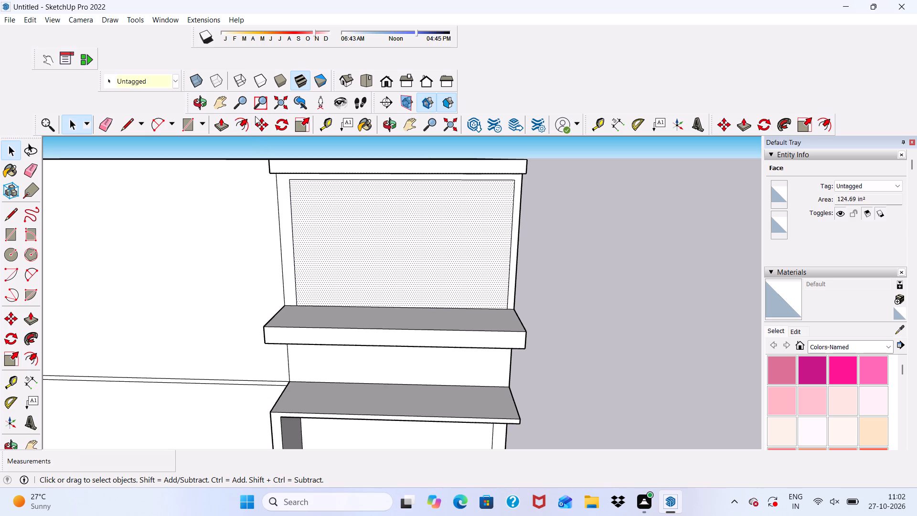
pyautogui.click(245, 124)
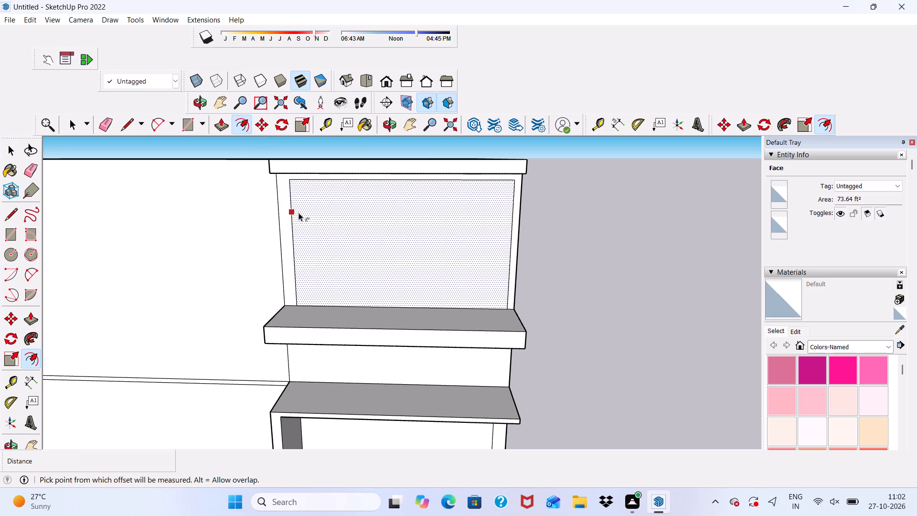
pyautogui.click(296, 213)
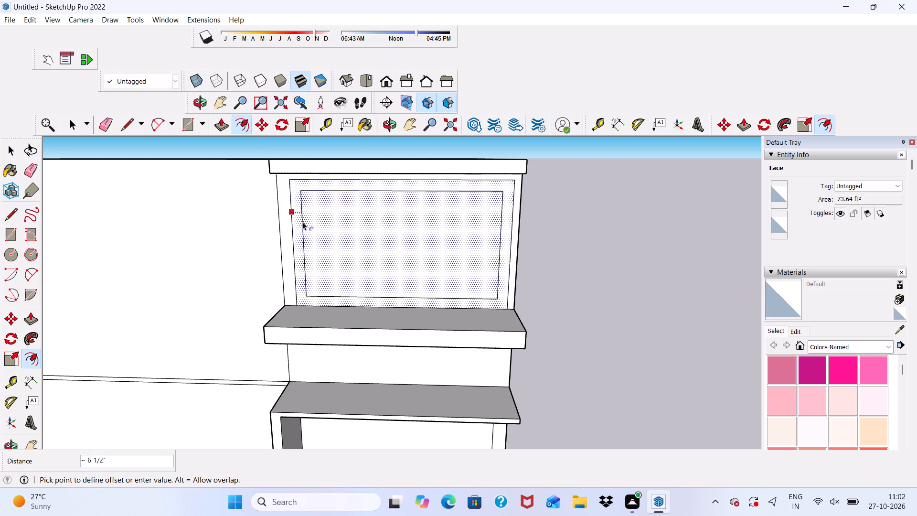
pyautogui.write('6"')
pyautogui.press('Return')
pyautogui.press('space')
# Examine the framed panel between the top band and the ledge from the front, from below and from above.
pyautogui.scroll(-2, 299, 218)
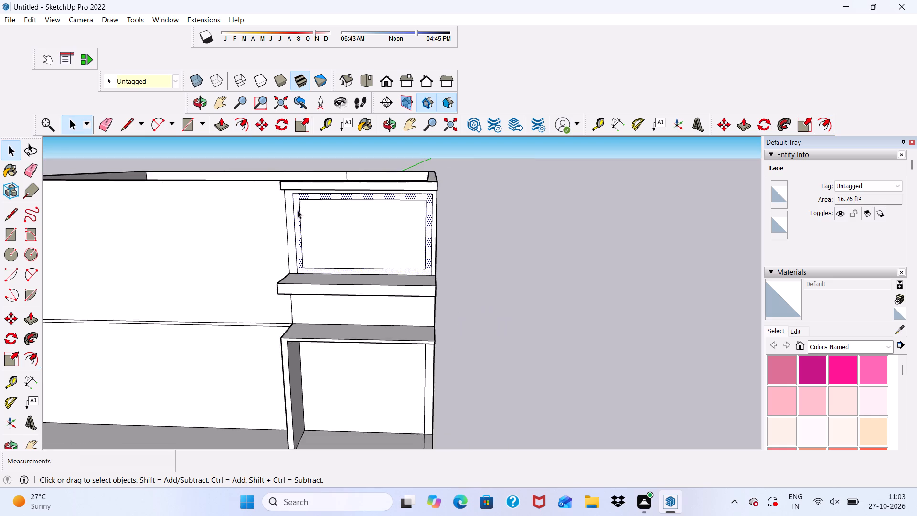
pyautogui.scroll(-7, 298, 210)
pyautogui.moveTo(305, 222); pyautogui.dragTo(310, 180, button='middle')
pyautogui.scroll(7, 312, 198)
pyautogui.scroll(-3, 311, 198)
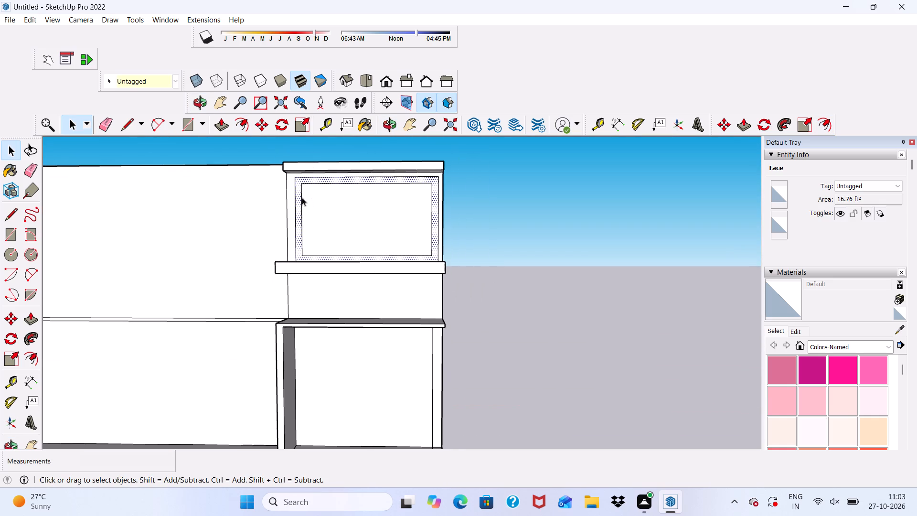
pyautogui.scroll(-5, 272, 240)
pyautogui.moveTo(306, 258); pyautogui.dragTo(306, 290, button='middle')
pyautogui.scroll(5, 309, 219)
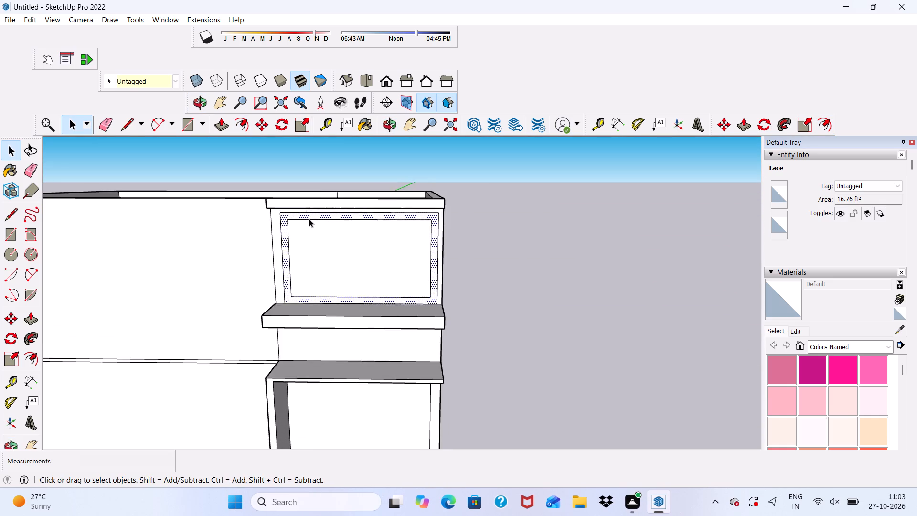
pyautogui.press('space')
pyautogui.scroll(-1, 309, 219)
pyautogui.moveTo(309, 219); pyautogui.dragTo(287, 316, button='middle')
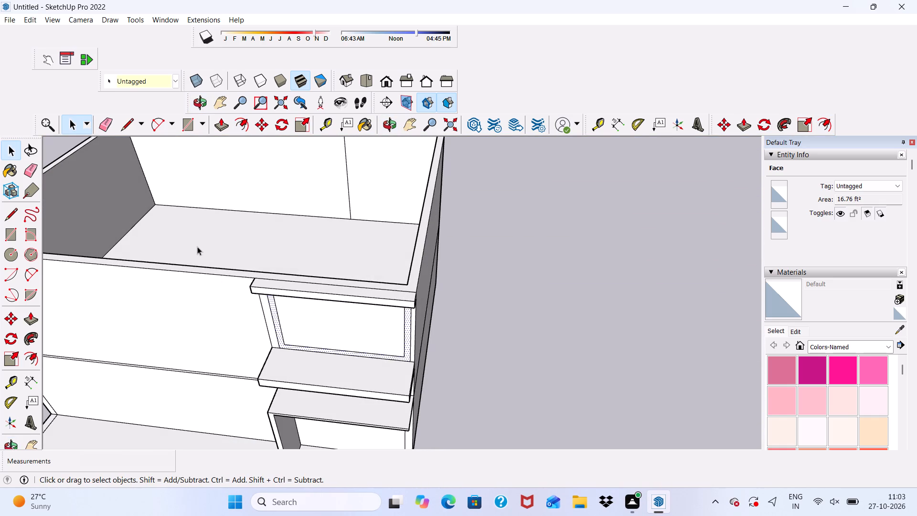
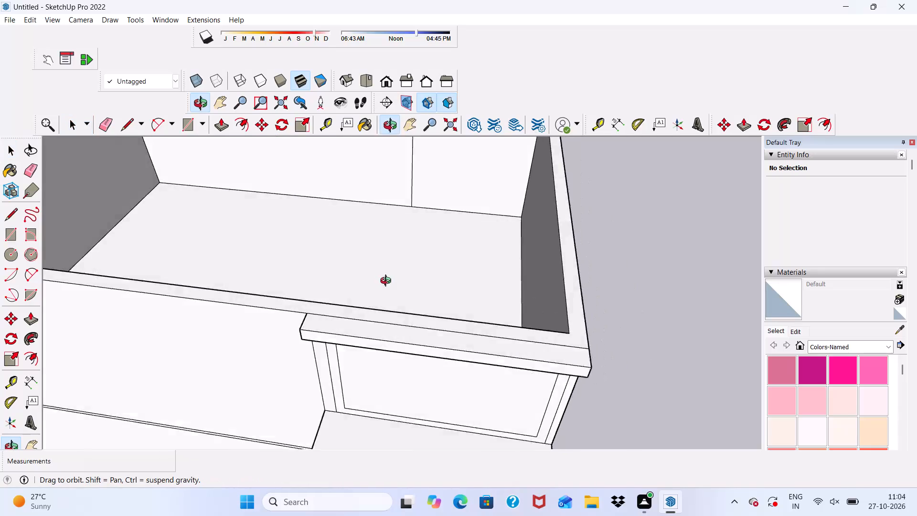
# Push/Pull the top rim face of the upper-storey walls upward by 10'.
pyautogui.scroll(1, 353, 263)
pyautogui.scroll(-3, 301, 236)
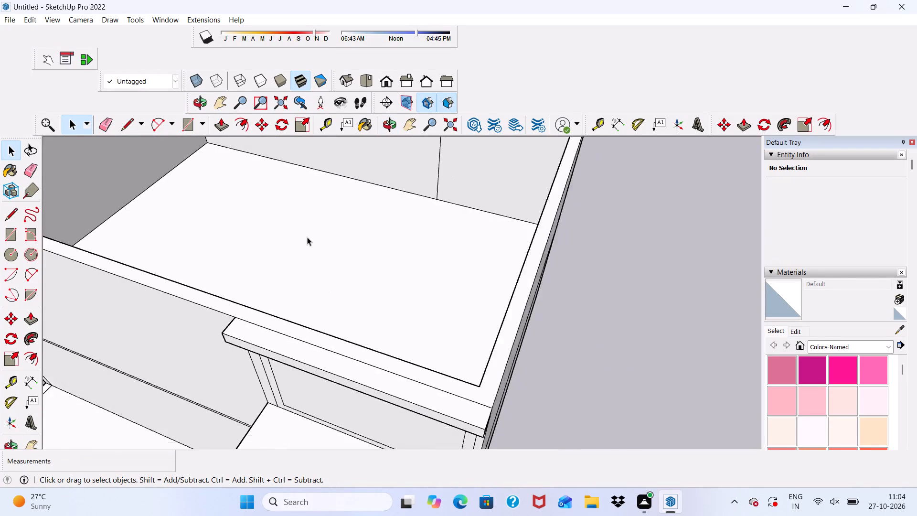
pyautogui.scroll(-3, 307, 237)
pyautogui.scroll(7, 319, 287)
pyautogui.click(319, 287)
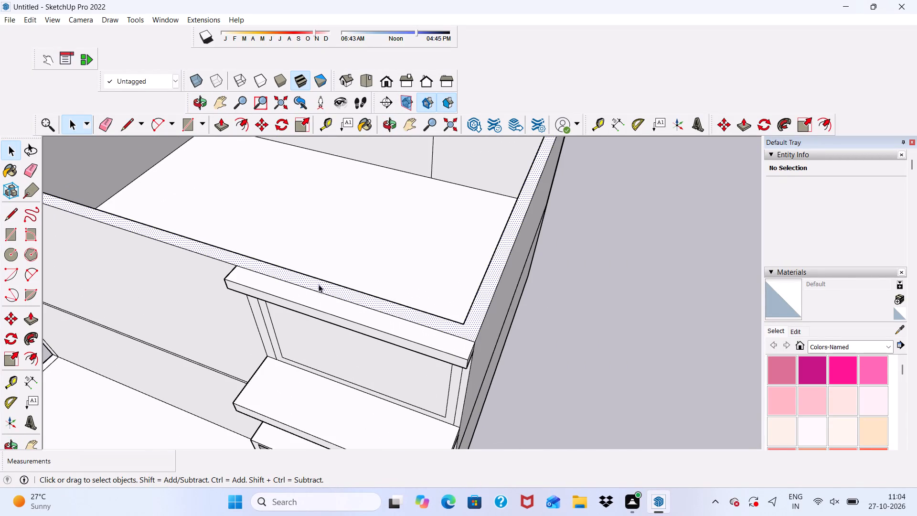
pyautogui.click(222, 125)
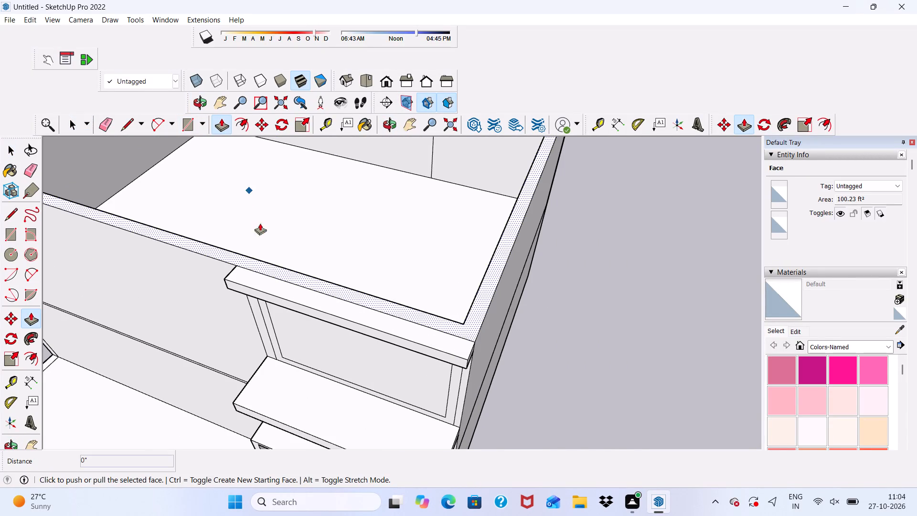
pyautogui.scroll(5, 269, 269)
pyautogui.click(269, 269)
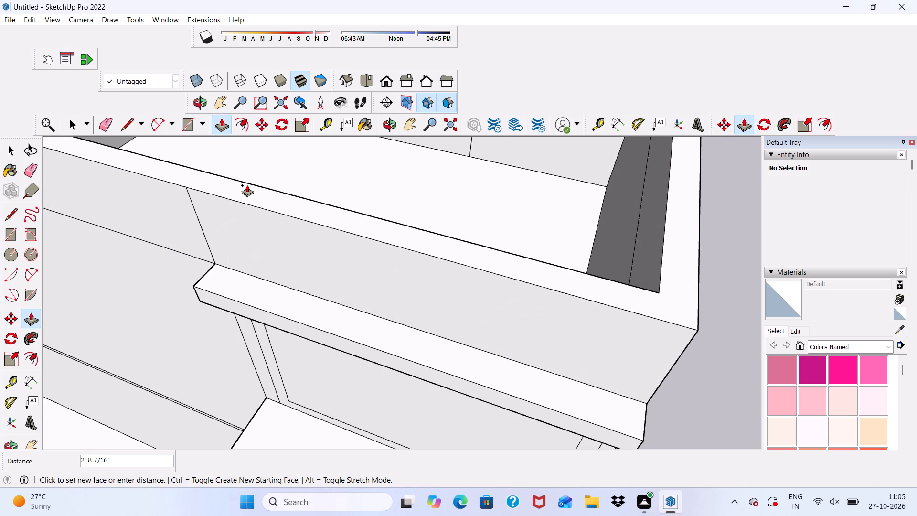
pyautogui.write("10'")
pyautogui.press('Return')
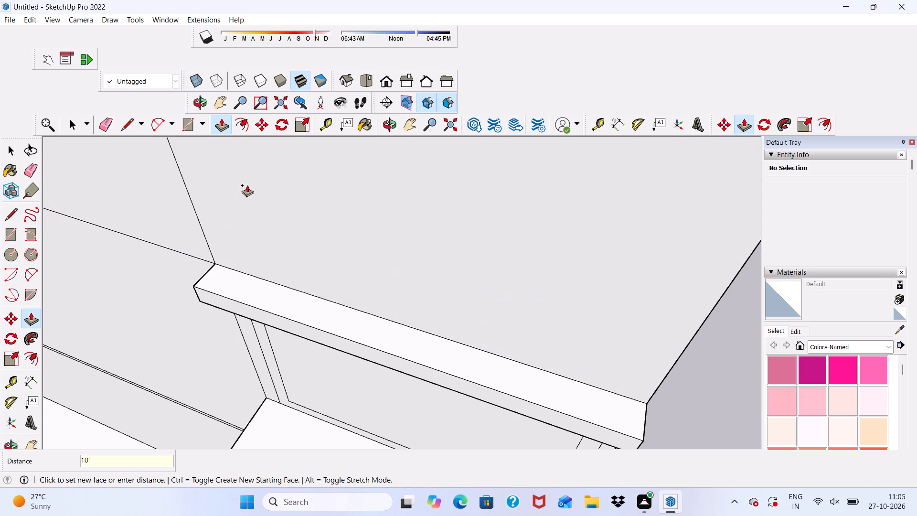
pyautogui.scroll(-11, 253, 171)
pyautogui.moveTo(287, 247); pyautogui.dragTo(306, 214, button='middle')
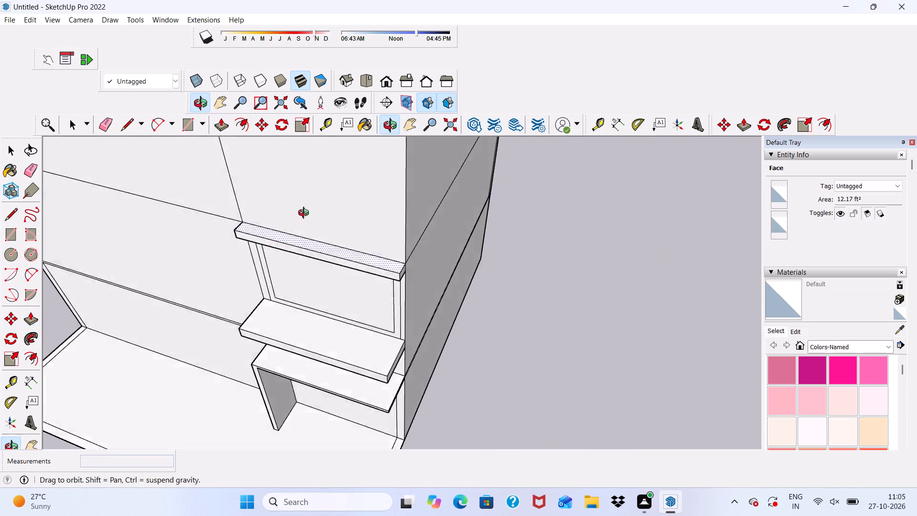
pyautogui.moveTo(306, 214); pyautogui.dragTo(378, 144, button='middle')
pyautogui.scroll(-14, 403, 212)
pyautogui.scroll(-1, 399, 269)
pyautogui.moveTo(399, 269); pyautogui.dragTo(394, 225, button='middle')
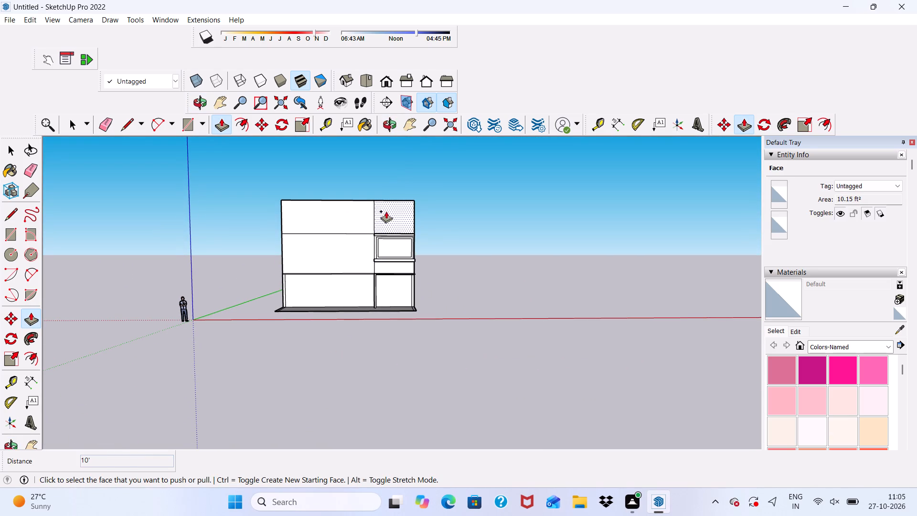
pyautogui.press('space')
# Examine the added wall level above the projecting top band, from the front and from above.
pyautogui.scroll(11, 384, 228)
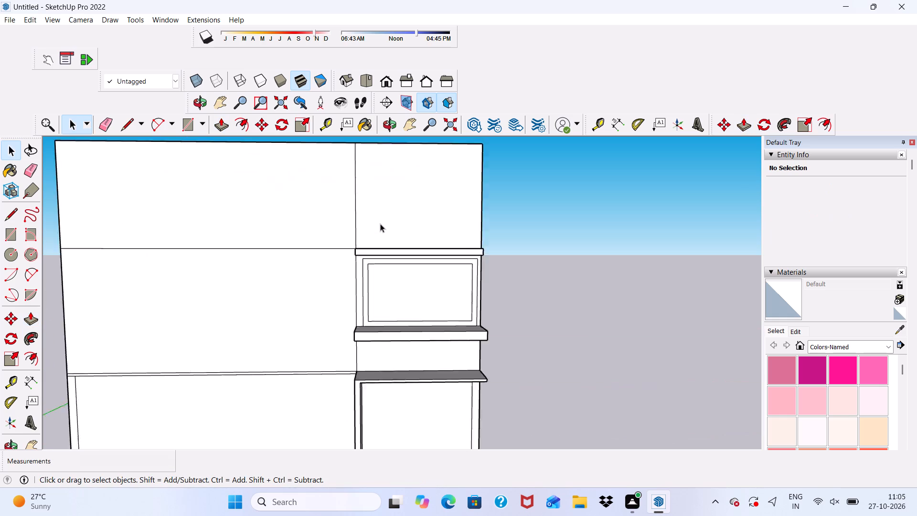
pyautogui.scroll(1, 380, 224)
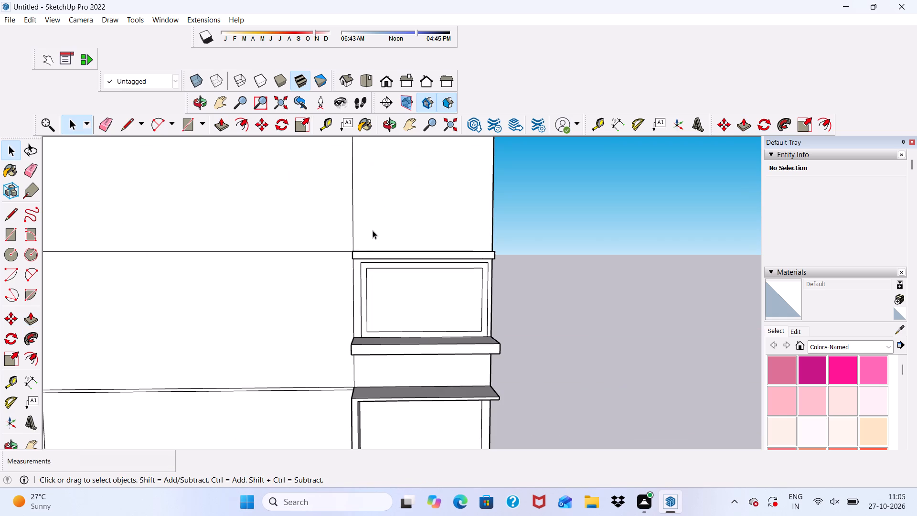
pyautogui.scroll(4, 386, 206)
pyautogui.scroll(-9, 389, 210)
pyautogui.moveTo(381, 285); pyautogui.dragTo(351, 295, button='middle')
pyautogui.scroll(5, 363, 245)
pyautogui.moveTo(363, 242); pyautogui.dragTo(364, 242, button='middle')
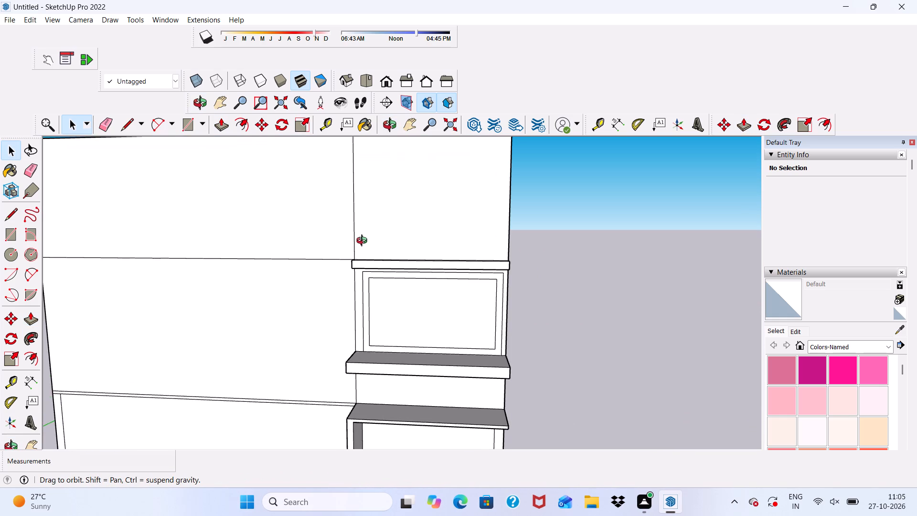
pyautogui.moveTo(364, 242); pyautogui.dragTo(369, 269, button='middle')
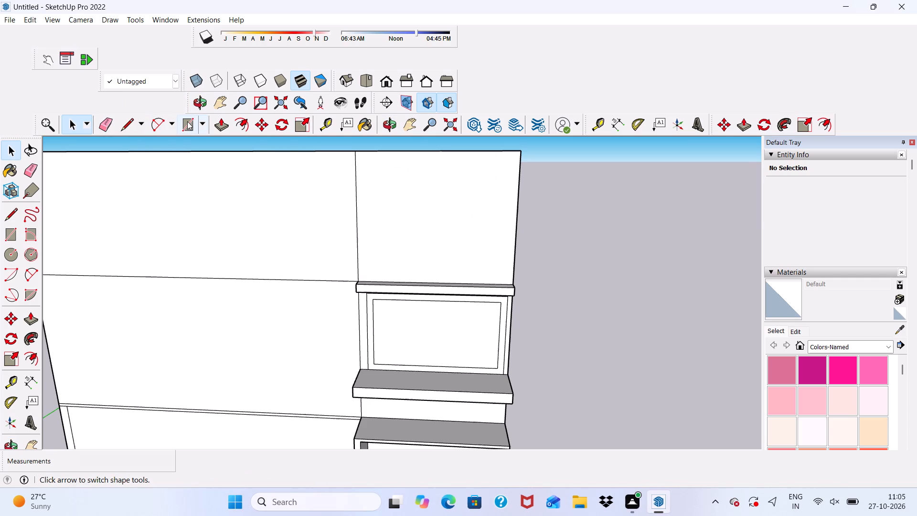
pyautogui.scroll(-14, 212, 101)
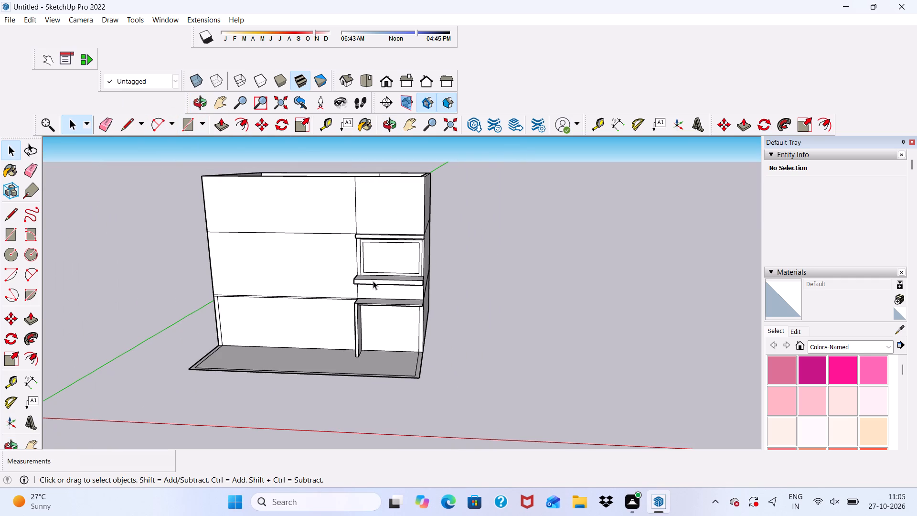
pyautogui.moveTo(373, 281); pyautogui.dragTo(377, 250, button='middle')
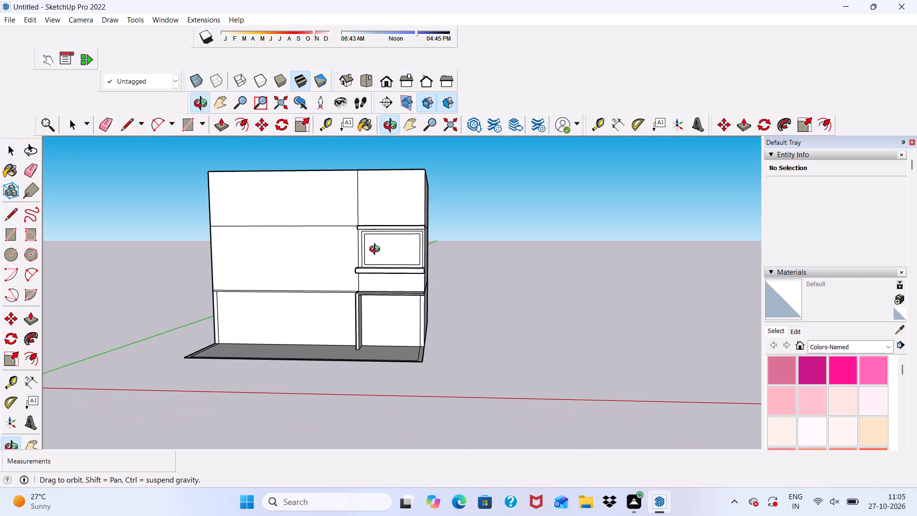
pyautogui.moveTo(377, 250); pyautogui.dragTo(430, 230, button='middle')
pyautogui.scroll(5, 430, 230)
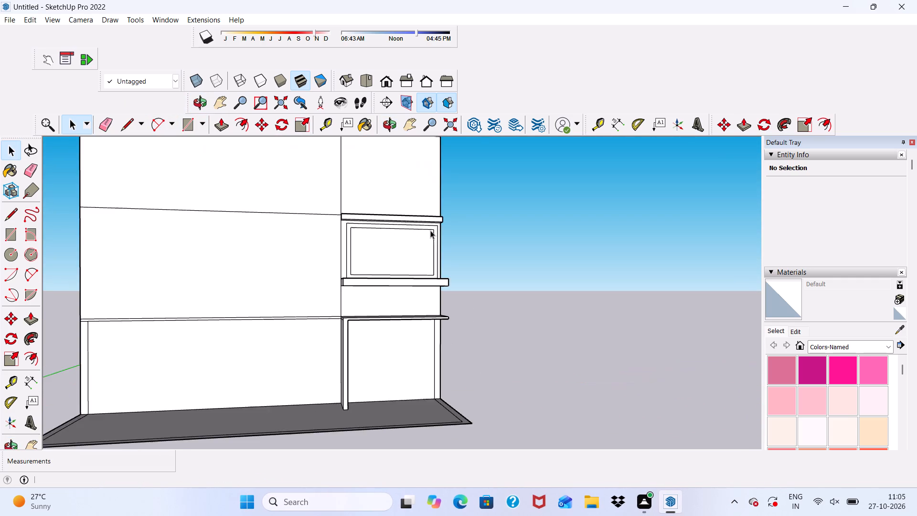
pyautogui.scroll(-1, 430, 230)
pyautogui.moveTo(430, 230); pyautogui.dragTo(341, 316, button='middle')
pyautogui.scroll(5, 336, 236)
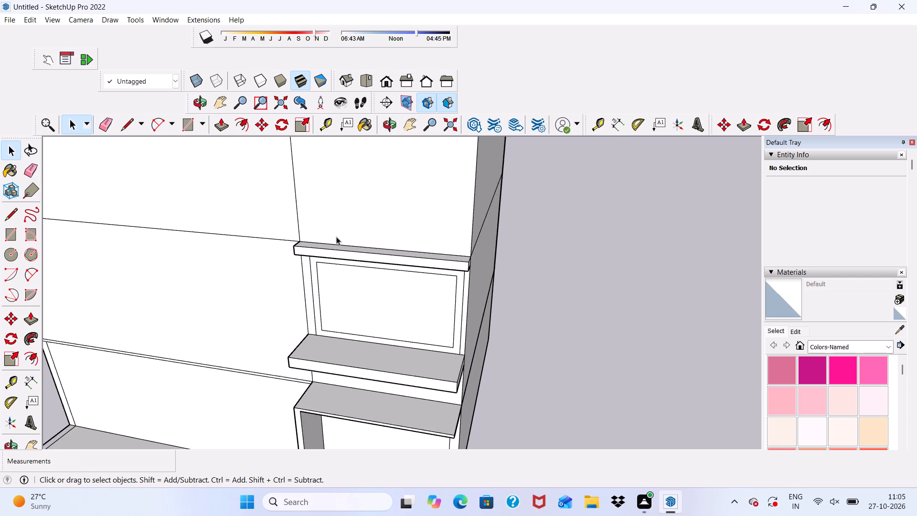
pyautogui.scroll(4, 336, 236)
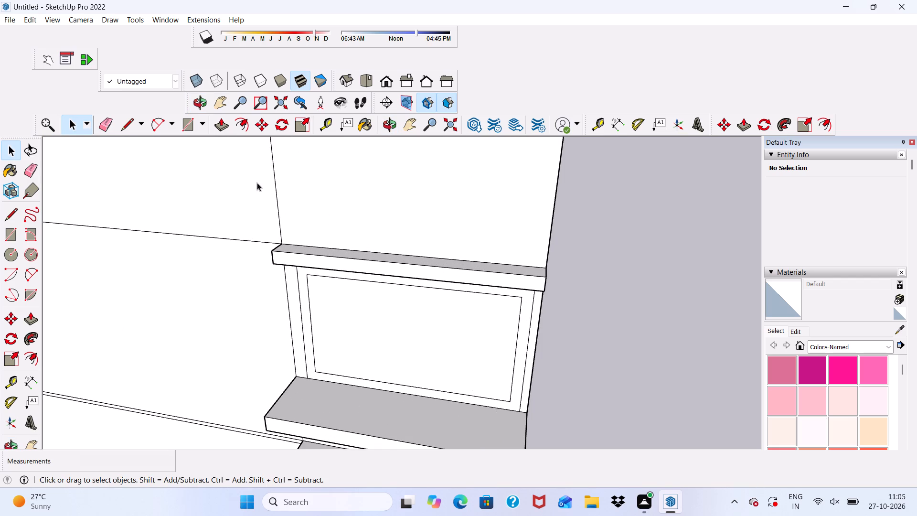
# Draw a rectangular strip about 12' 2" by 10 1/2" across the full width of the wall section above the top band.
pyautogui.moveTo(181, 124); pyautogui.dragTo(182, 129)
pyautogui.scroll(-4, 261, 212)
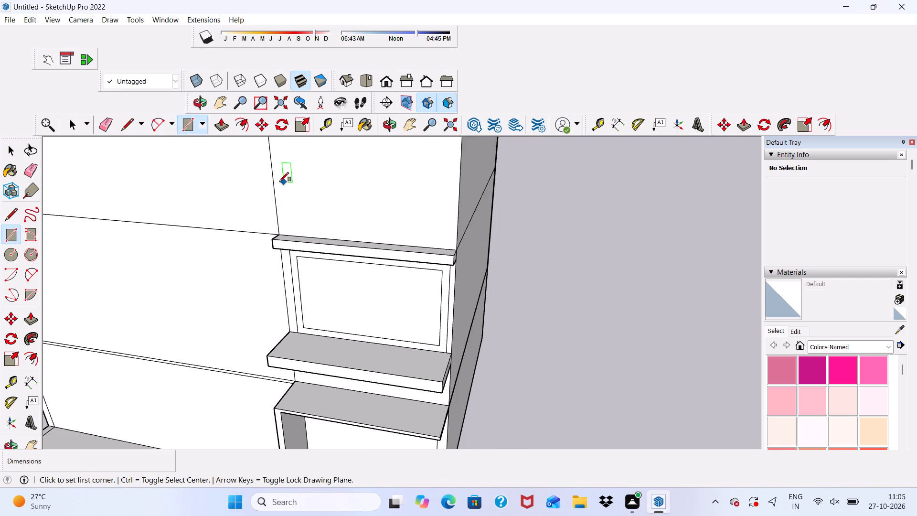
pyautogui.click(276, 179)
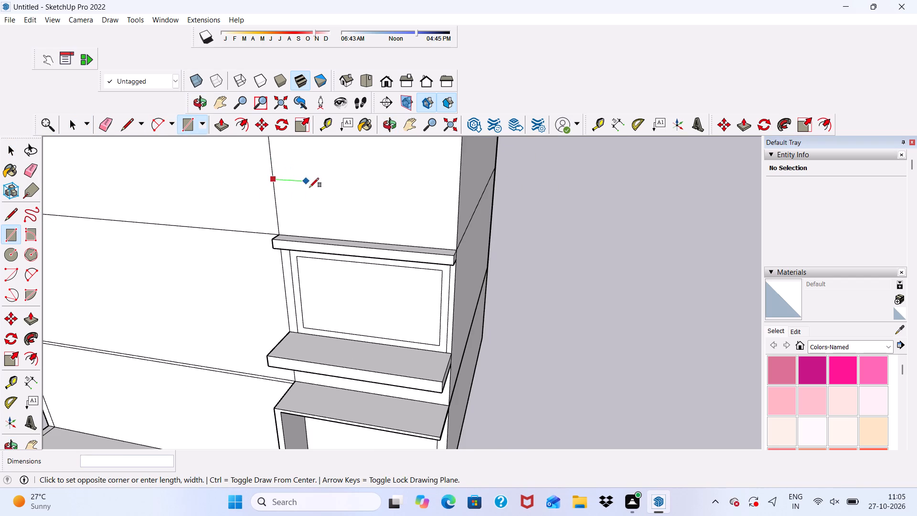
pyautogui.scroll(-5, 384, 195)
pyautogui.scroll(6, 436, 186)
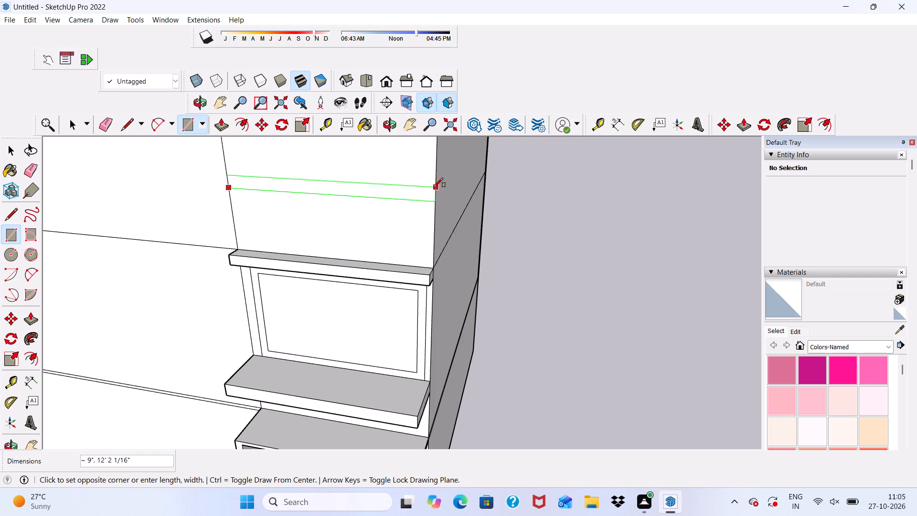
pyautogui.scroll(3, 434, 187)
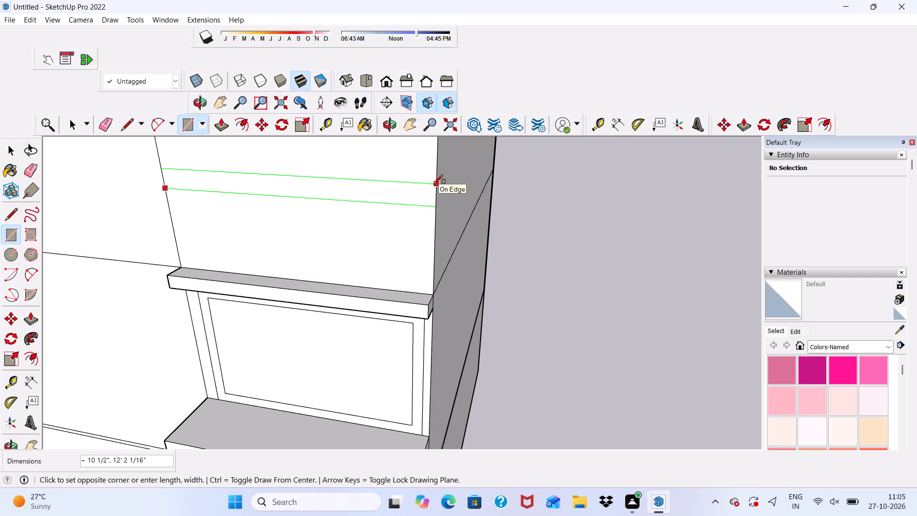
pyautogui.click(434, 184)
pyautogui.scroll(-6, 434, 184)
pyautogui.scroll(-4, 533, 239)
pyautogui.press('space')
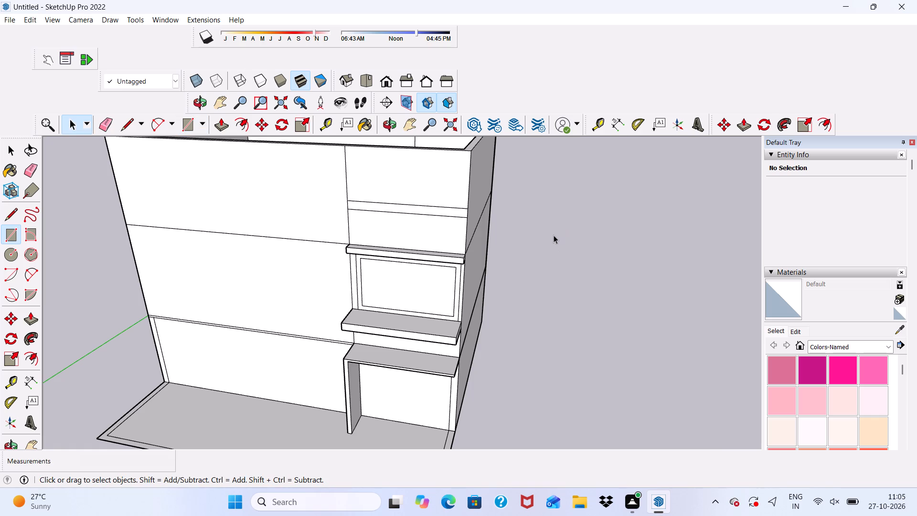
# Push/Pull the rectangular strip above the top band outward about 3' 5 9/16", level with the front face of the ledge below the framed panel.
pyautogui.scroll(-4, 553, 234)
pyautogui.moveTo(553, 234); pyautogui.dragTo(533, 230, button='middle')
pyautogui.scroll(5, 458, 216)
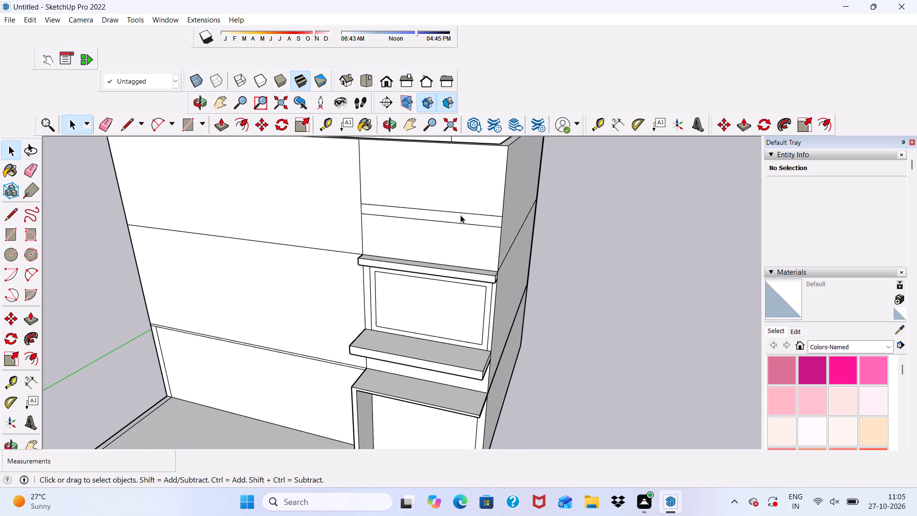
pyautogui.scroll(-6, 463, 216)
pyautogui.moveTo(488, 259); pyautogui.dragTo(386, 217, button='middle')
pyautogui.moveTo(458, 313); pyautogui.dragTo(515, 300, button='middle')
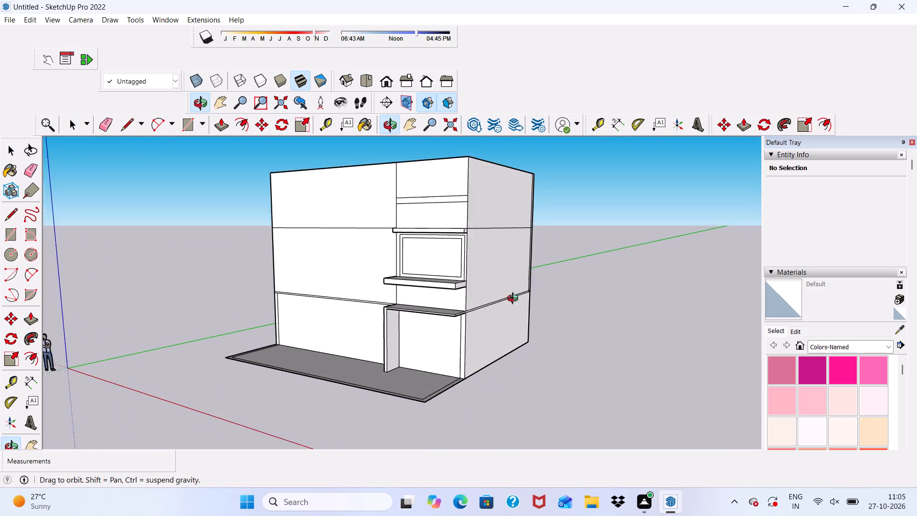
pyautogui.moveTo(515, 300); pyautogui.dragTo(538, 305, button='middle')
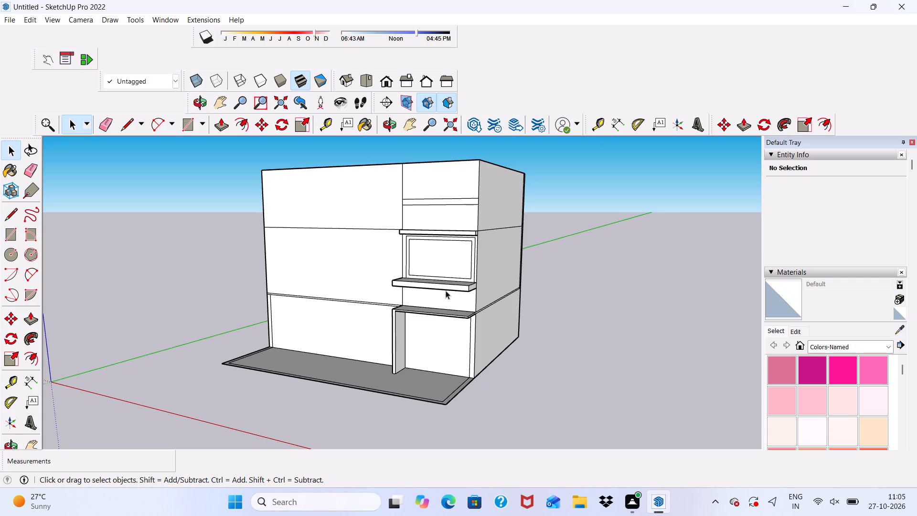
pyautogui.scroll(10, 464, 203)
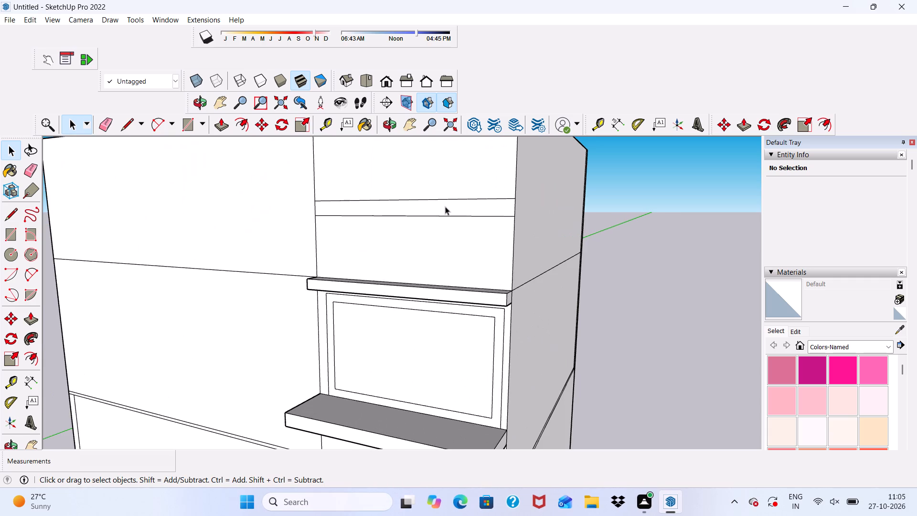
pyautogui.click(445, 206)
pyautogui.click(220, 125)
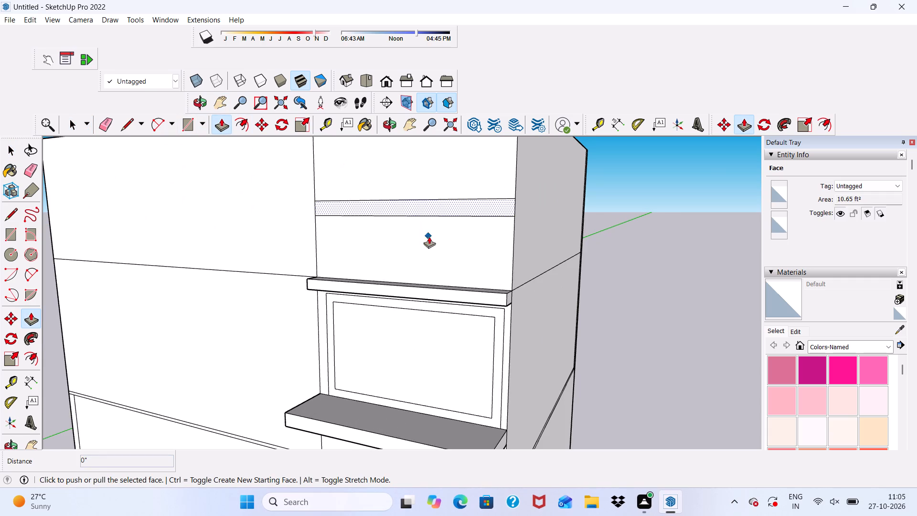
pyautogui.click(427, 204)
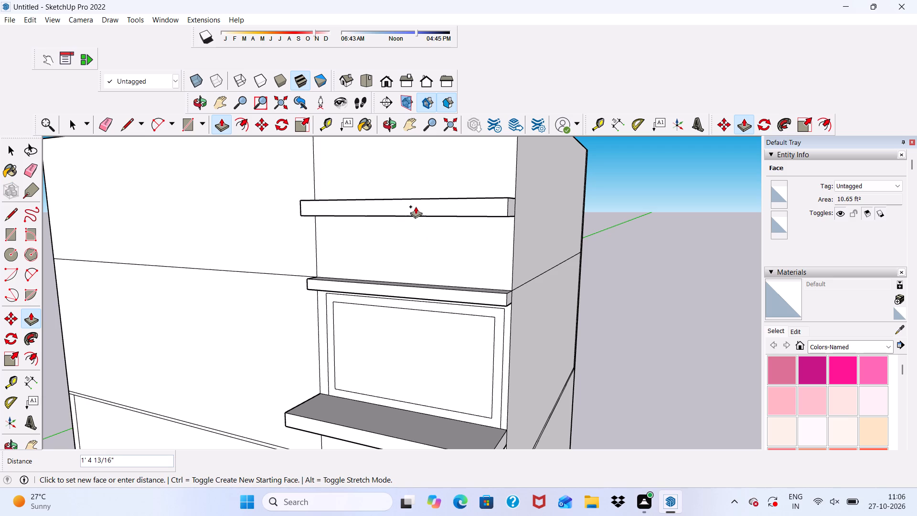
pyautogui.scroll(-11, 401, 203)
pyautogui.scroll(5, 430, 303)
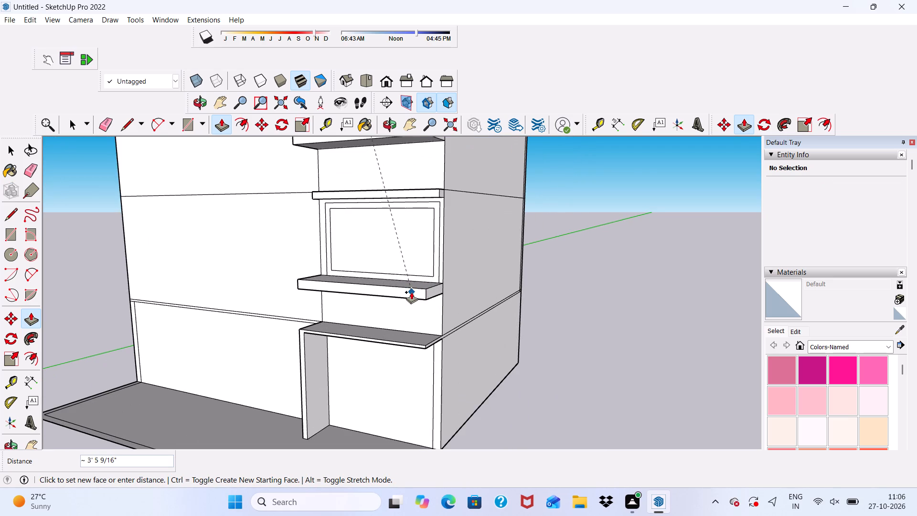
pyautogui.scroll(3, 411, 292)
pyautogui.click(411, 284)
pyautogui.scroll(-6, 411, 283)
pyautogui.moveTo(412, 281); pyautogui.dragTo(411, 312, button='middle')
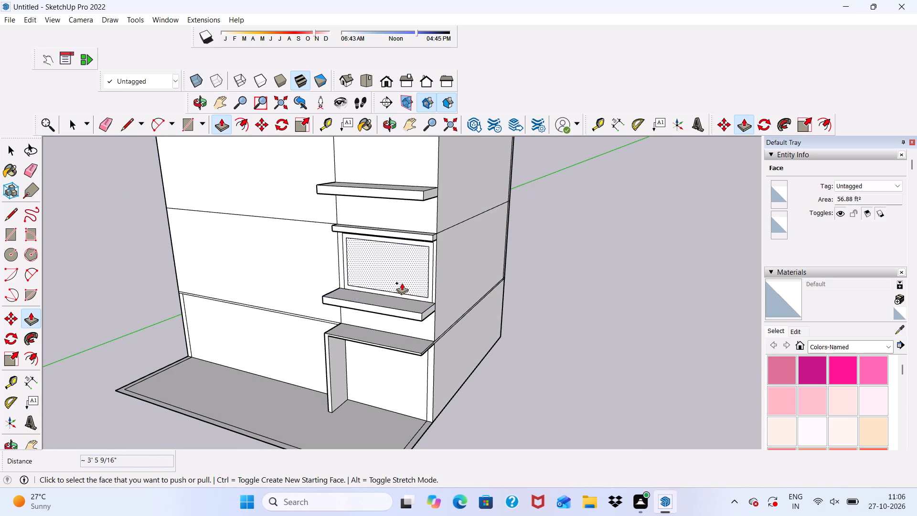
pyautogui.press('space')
# Review the whole building from above and from the front, checking the projecting strip against the band and ledge below.
pyautogui.scroll(-4, 401, 262)
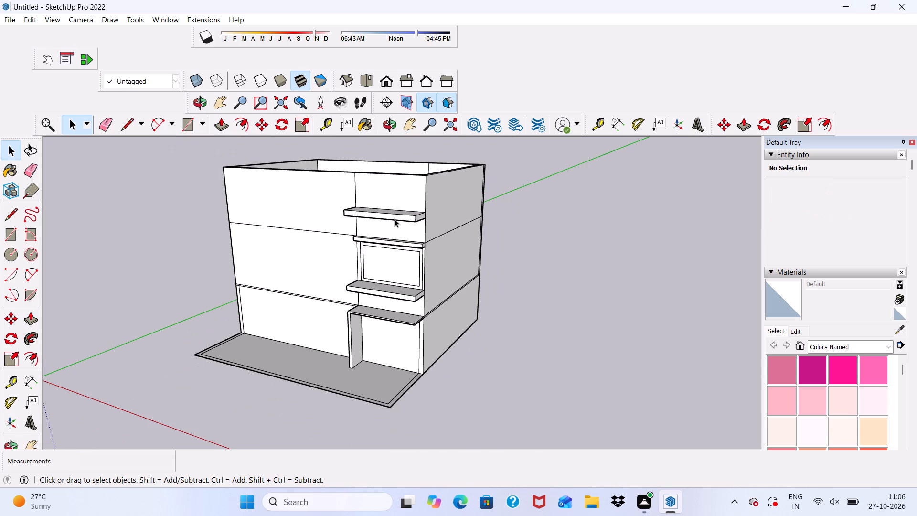
pyautogui.moveTo(393, 208); pyautogui.dragTo(462, 240, button='middle')
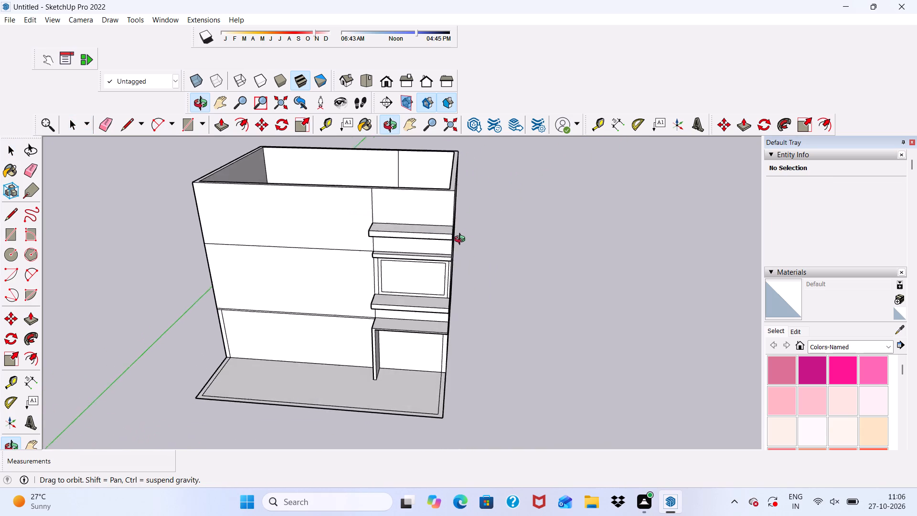
pyautogui.moveTo(462, 240); pyautogui.dragTo(468, 244, button='middle')
pyautogui.scroll(-3, 398, 230)
pyautogui.moveTo(397, 230); pyautogui.dragTo(397, 168, button='middle')
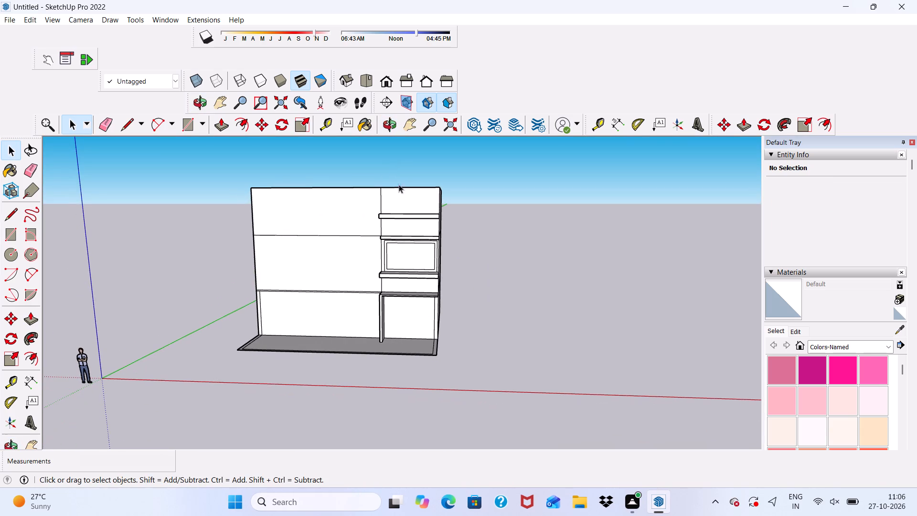
pyautogui.scroll(12, 410, 217)
pyautogui.scroll(-5, 410, 217)
pyautogui.moveTo(401, 261); pyautogui.dragTo(402, 224, button='middle')
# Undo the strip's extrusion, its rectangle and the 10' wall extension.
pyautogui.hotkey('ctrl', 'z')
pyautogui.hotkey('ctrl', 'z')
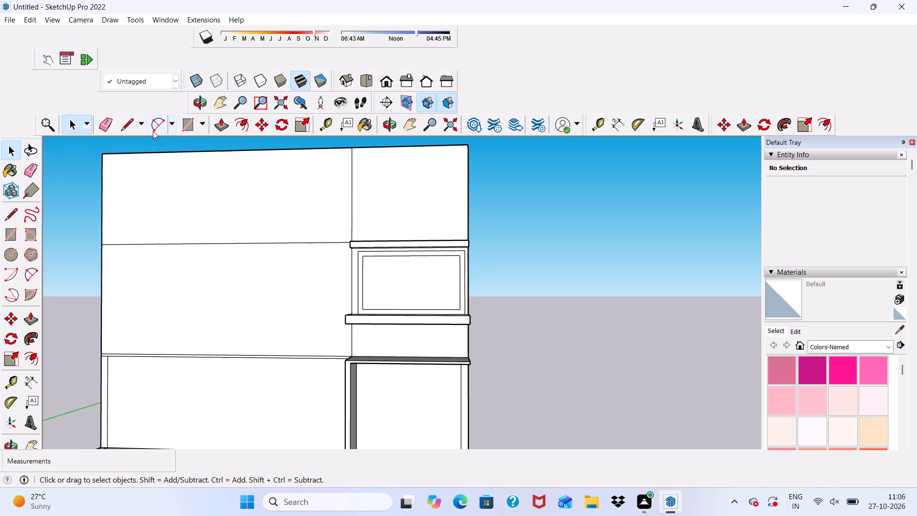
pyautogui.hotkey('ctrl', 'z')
# Push/Pull the top face of the walls upward by 10' to add another storey.
pyautogui.scroll(-2, 211, 211)
pyautogui.moveTo(216, 215); pyautogui.dragTo(204, 337, button='middle')
pyautogui.scroll(4, 204, 296)
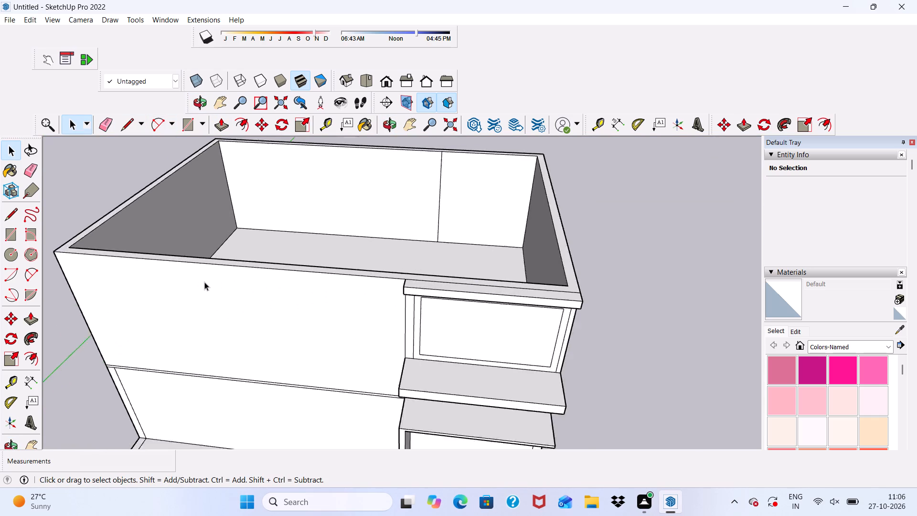
pyautogui.scroll(10, 204, 282)
pyautogui.click(209, 256)
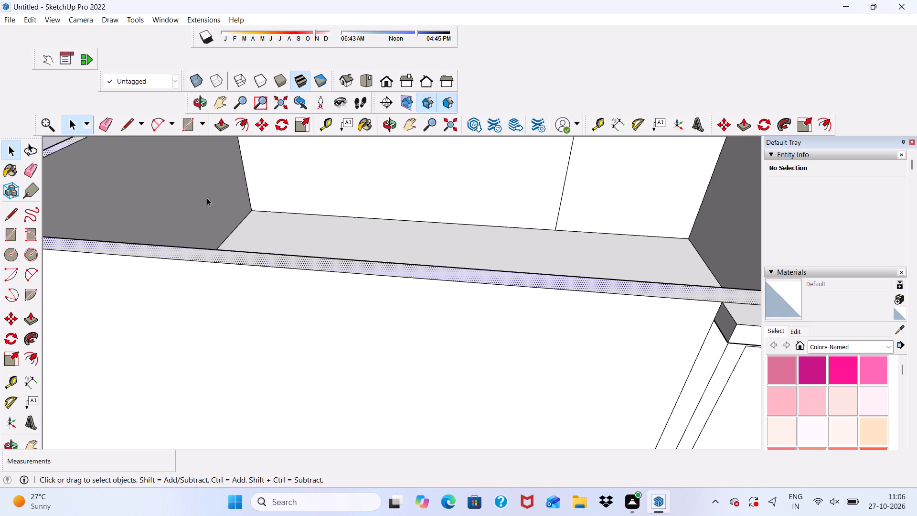
pyautogui.click(218, 124)
pyautogui.click(201, 248)
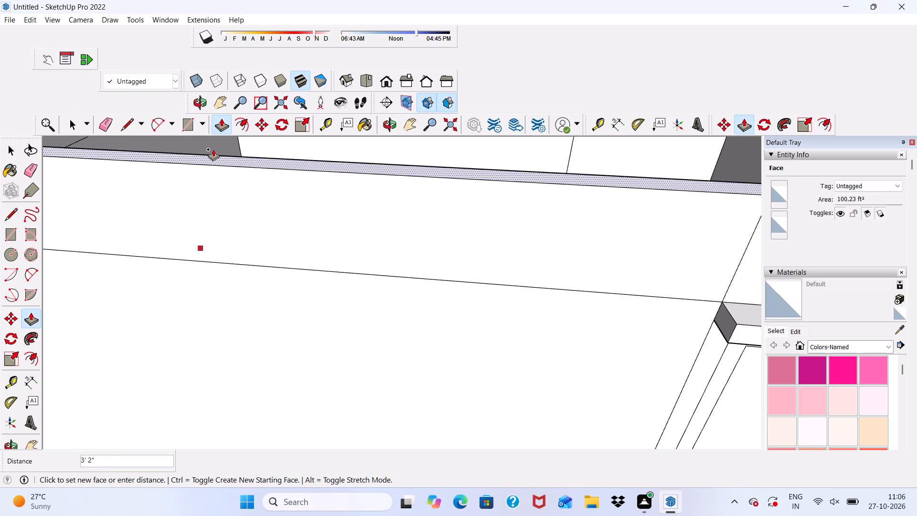
pyautogui.write("10'")
pyautogui.press('Return')
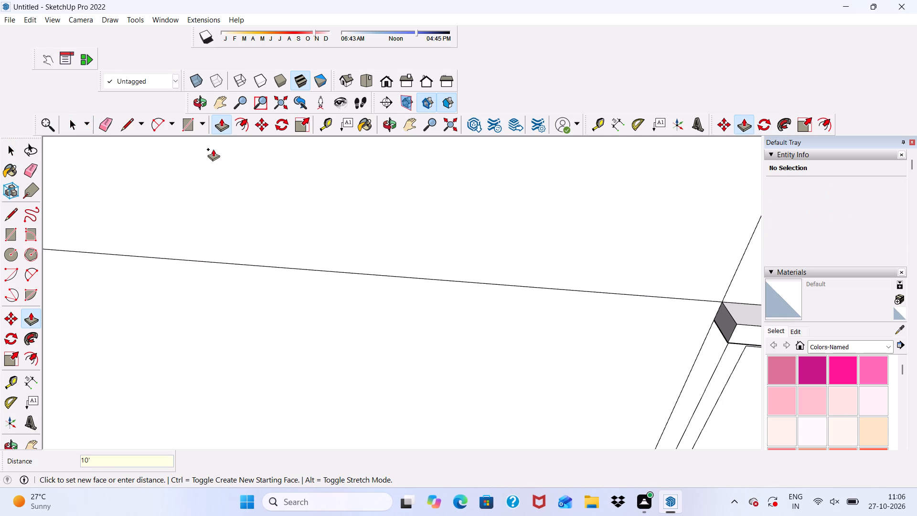
pyautogui.press('space')
# Draw a rectangular strip about 12' 2" by 10" across the full width of the wall section above the top band.
pyautogui.scroll(-7, 213, 149)
pyautogui.scroll(1, 216, 114)
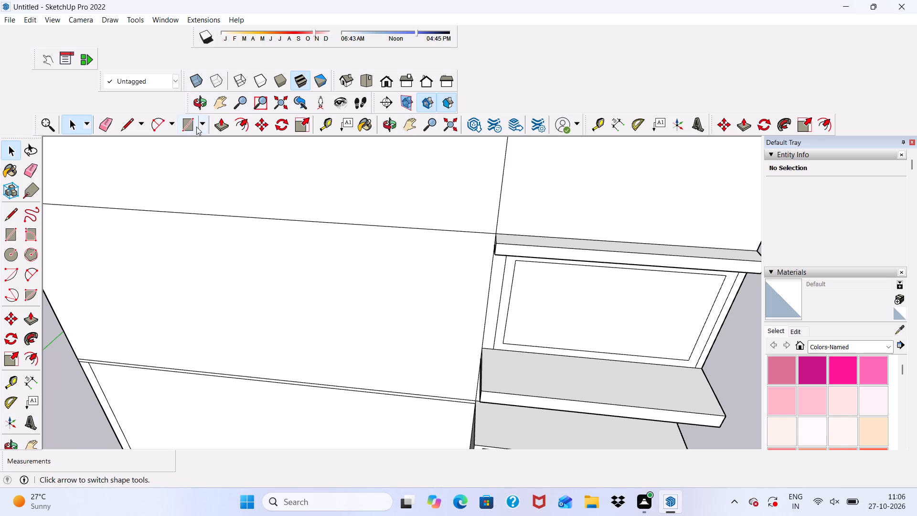
pyautogui.click(192, 127)
pyautogui.scroll(-7, 195, 168)
pyautogui.moveTo(353, 241); pyautogui.dragTo(350, 210, button='middle')
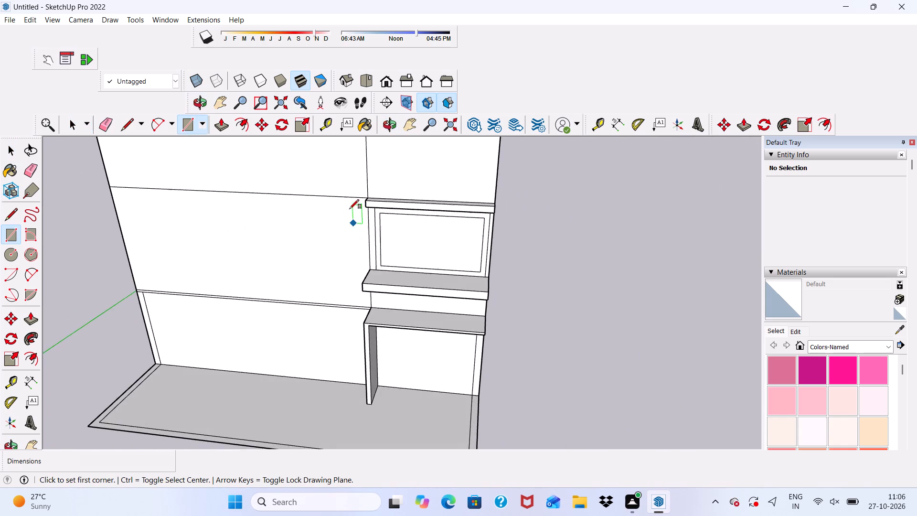
pyautogui.scroll(-10, 350, 209)
pyautogui.scroll(13, 357, 178)
pyautogui.scroll(5, 359, 226)
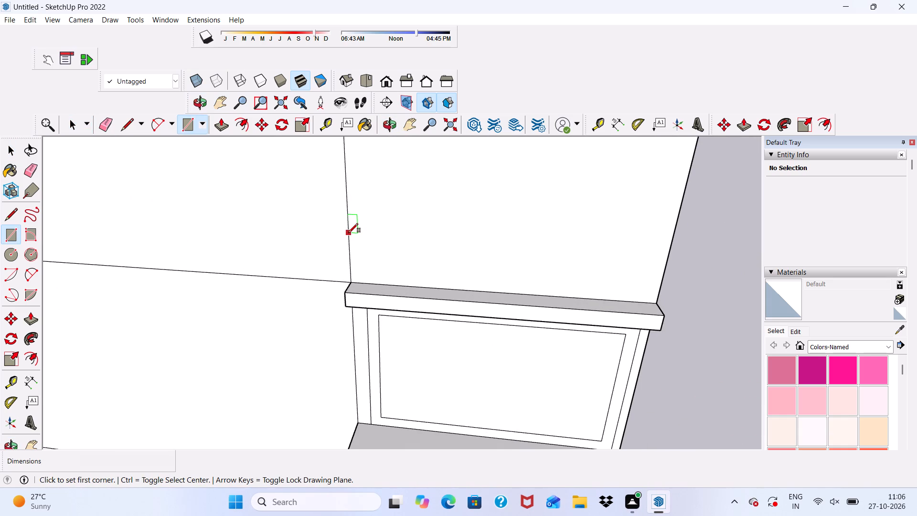
pyautogui.click(349, 233)
pyautogui.scroll(-6, 374, 226)
pyautogui.scroll(6, 531, 216)
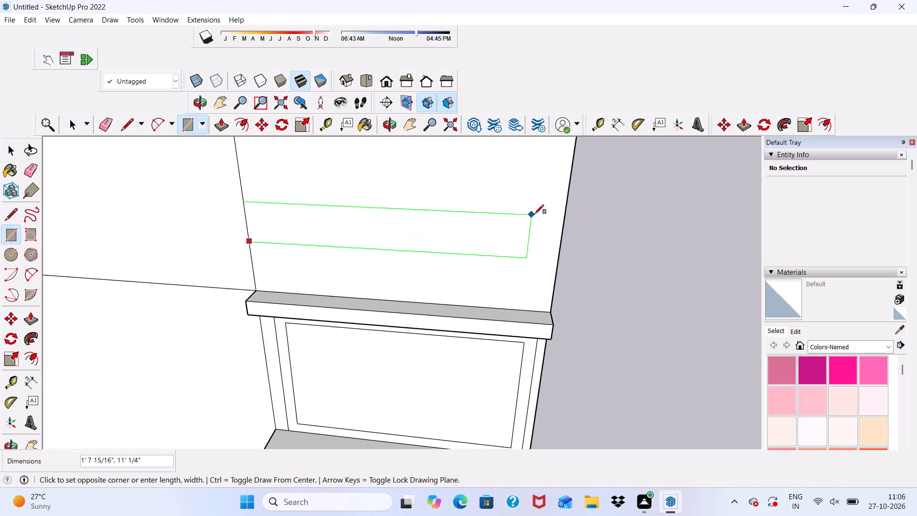
pyautogui.click(560, 239)
# Push/Pull the strip above the top band outward about 3' 5 9/16", level with the front face of the ledge below the framed panel.
pyautogui.scroll(-2, 393, 237)
pyautogui.moveTo(372, 246); pyautogui.dragTo(366, 134, button='middle')
pyautogui.press('space')
pyautogui.scroll(6, 360, 218)
pyautogui.click(330, 244)
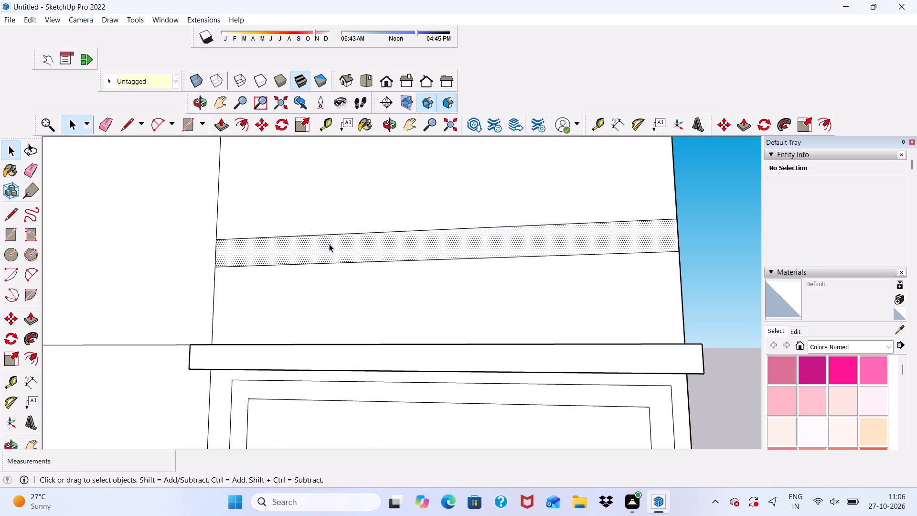
pyautogui.click(218, 126)
pyautogui.click(259, 248)
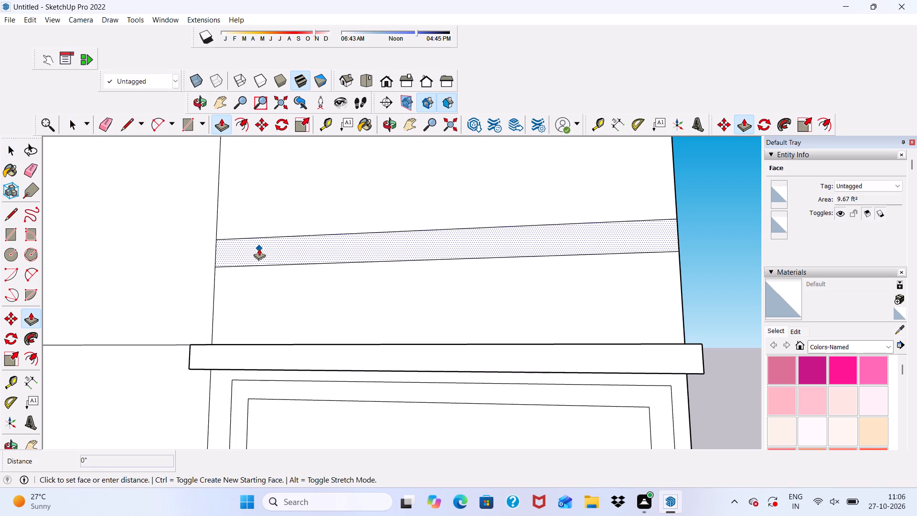
pyautogui.scroll(-7, 214, 230)
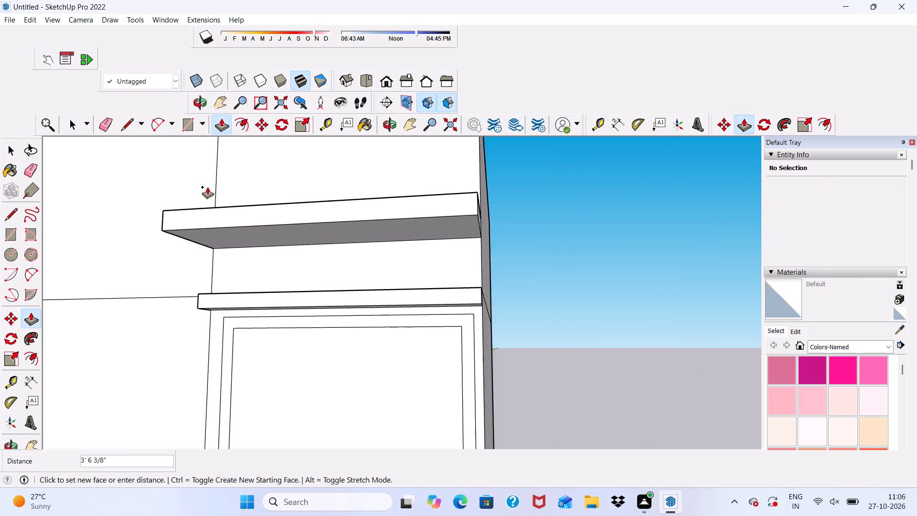
pyautogui.scroll(-4, 207, 187)
pyautogui.scroll(-14, 322, 258)
pyautogui.scroll(7, 284, 258)
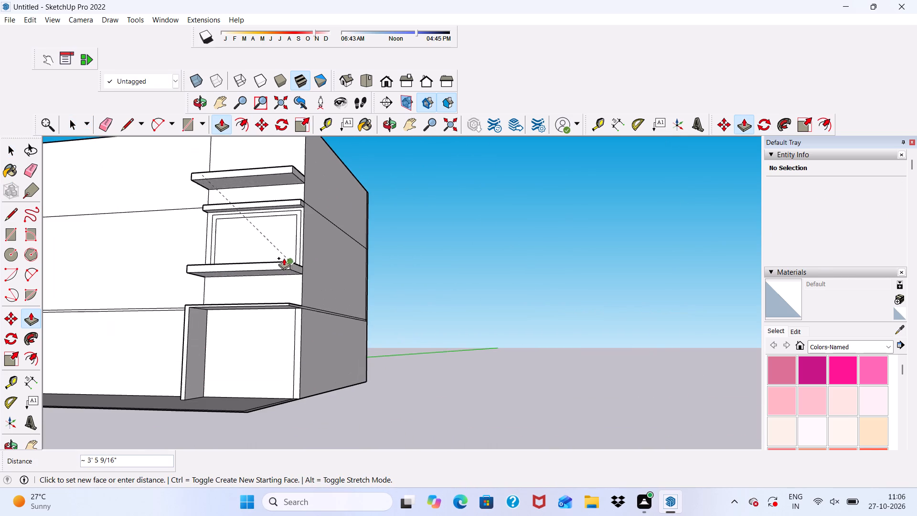
pyautogui.click(278, 262)
pyautogui.scroll(-2, 278, 260)
pyautogui.moveTo(281, 264); pyautogui.dragTo(403, 302, button='middle')
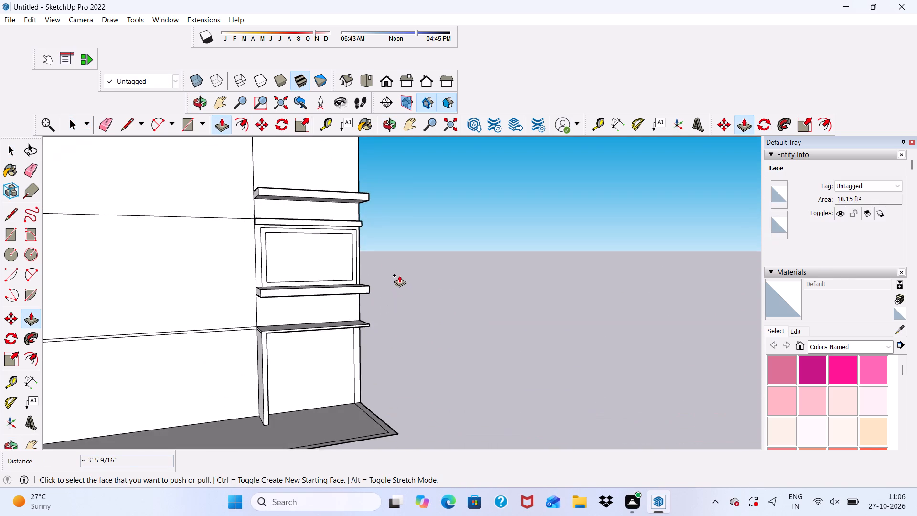
pyautogui.scroll(-2, 315, 246)
pyautogui.press('space')
# Push/Pull the top face of the walls upward by 2' to form a parapet.
pyautogui.scroll(-3, 369, 263)
pyautogui.moveTo(370, 271); pyautogui.dragTo(288, 323, button='middle')
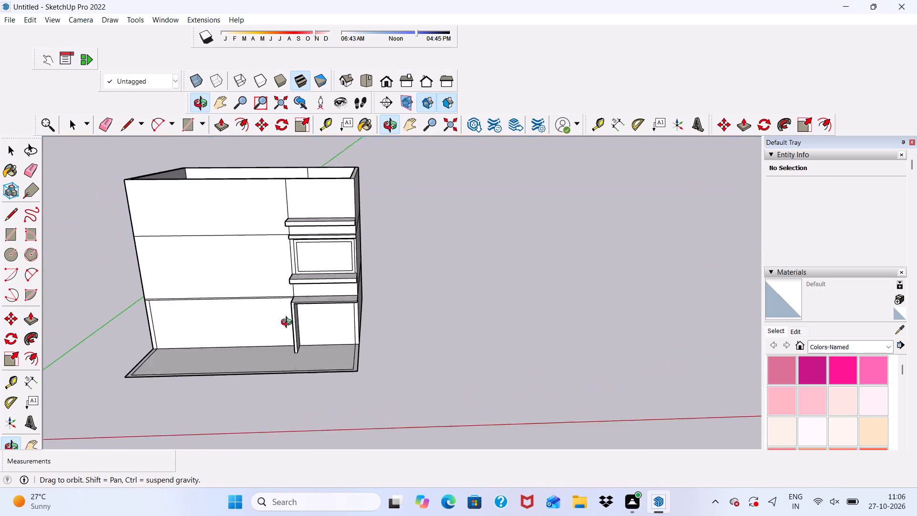
pyautogui.moveTo(288, 323); pyautogui.dragTo(263, 333, button='middle')
pyautogui.scroll(7, 298, 187)
pyautogui.scroll(-3, 315, 222)
pyautogui.moveTo(337, 235); pyautogui.dragTo(341, 247, button='middle')
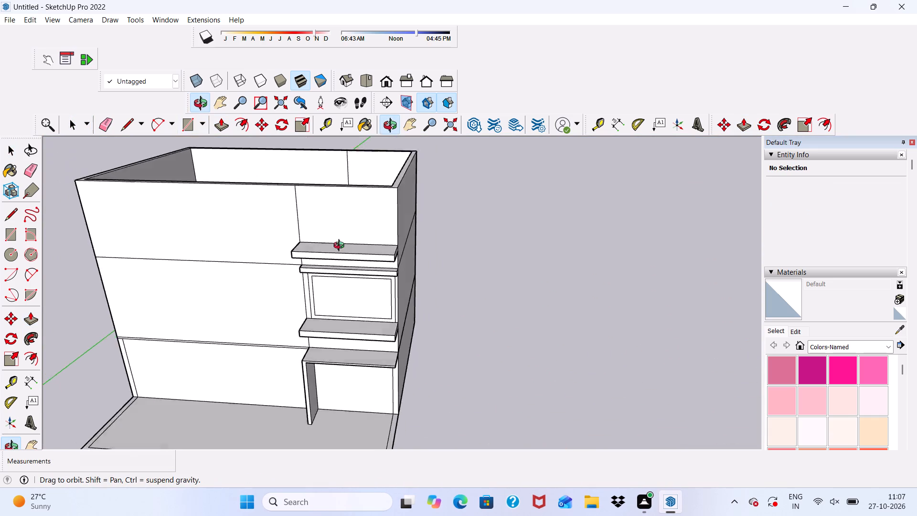
pyautogui.moveTo(341, 247); pyautogui.dragTo(251, 315, button='middle')
pyautogui.scroll(6, 278, 176)
pyautogui.click(257, 268)
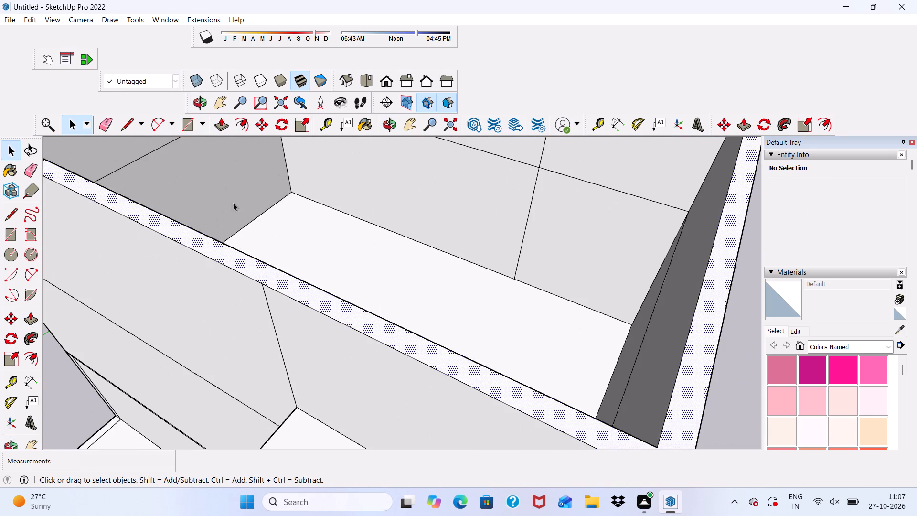
pyautogui.click(222, 123)
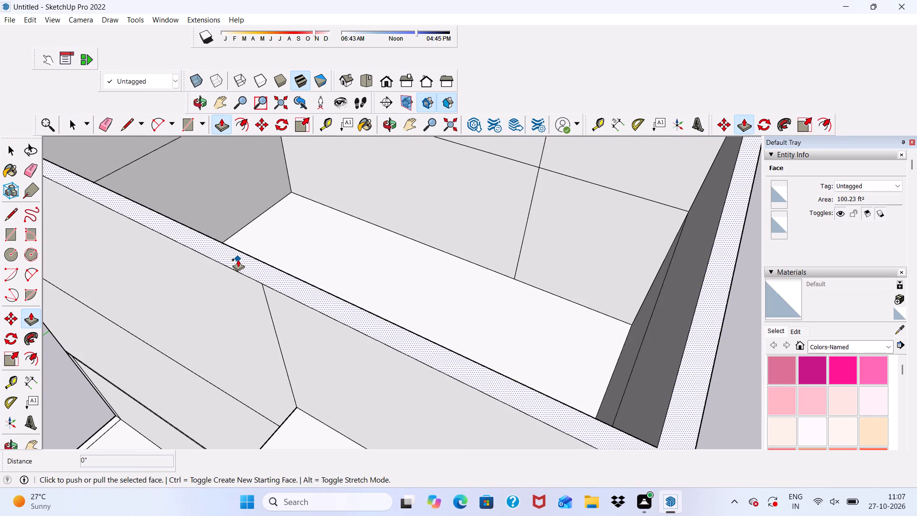
pyautogui.click(238, 259)
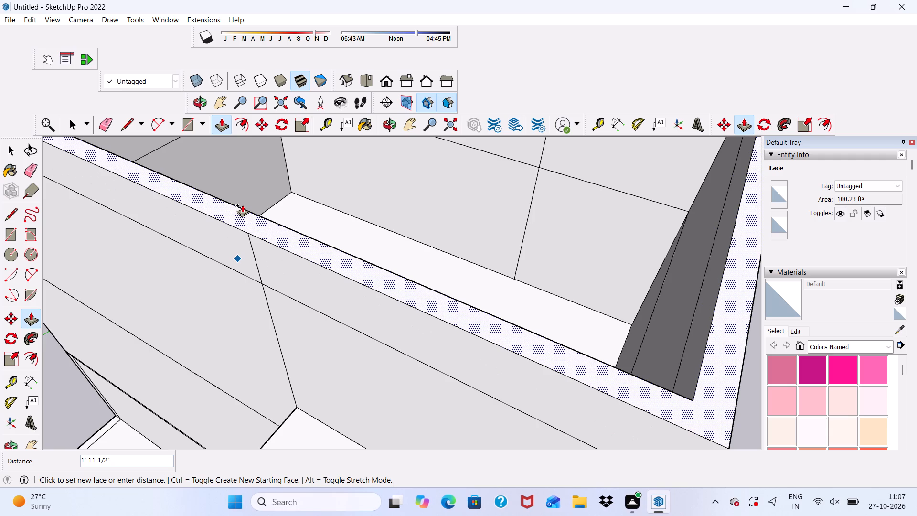
pyautogui.press('1')
pyautogui.press('BackSpace')
pyautogui.write("2'")
pyautogui.press('Return')
pyautogui.press('space')
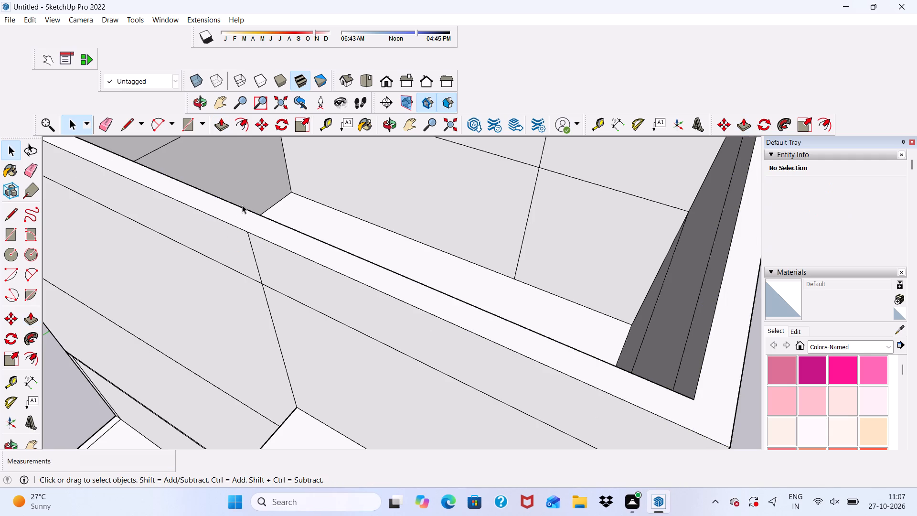
# Draw a rectangular strip about 12' 2" by 7 1/16" across the narrow front wall section, directly above the parapet's base line.
pyautogui.scroll(-7, 242, 205)
pyautogui.moveTo(269, 253); pyautogui.dragTo(419, 147, button='middle')
pyautogui.scroll(1, 419, 147)
pyautogui.scroll(-4, 418, 155)
pyautogui.moveTo(400, 201); pyautogui.dragTo(397, 190, button='middle')
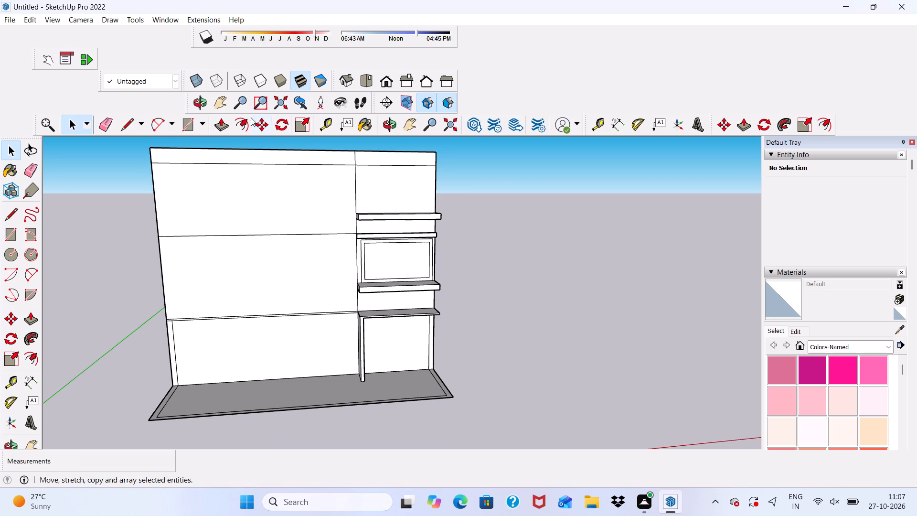
pyautogui.click(185, 124)
pyautogui.scroll(6, 347, 161)
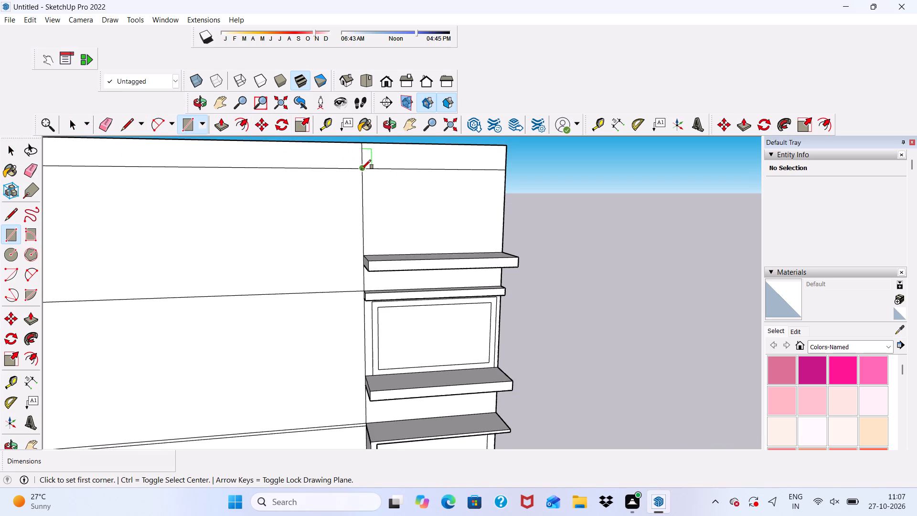
pyautogui.click(362, 169)
pyautogui.scroll(6, 477, 161)
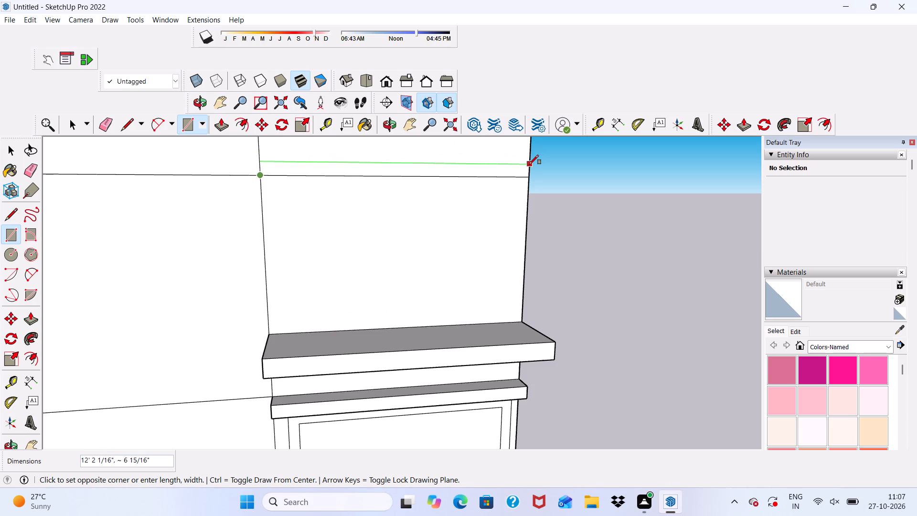
pyautogui.scroll(9, 529, 164)
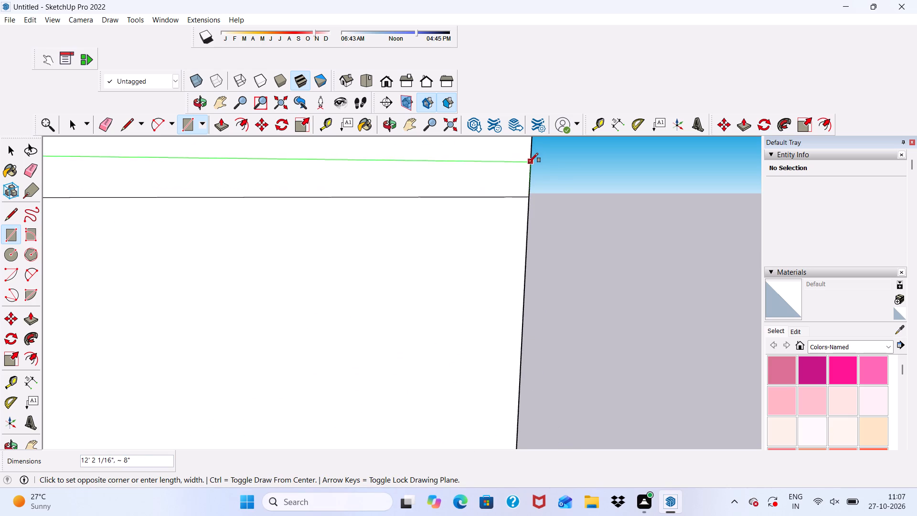
pyautogui.click(526, 166)
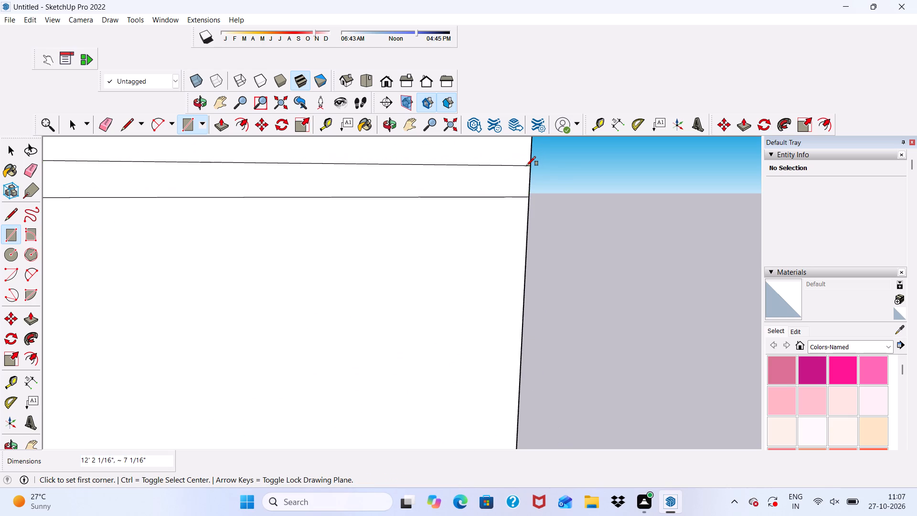
pyautogui.scroll(-12, 526, 169)
pyautogui.moveTo(601, 213); pyautogui.dragTo(599, 215, button='middle')
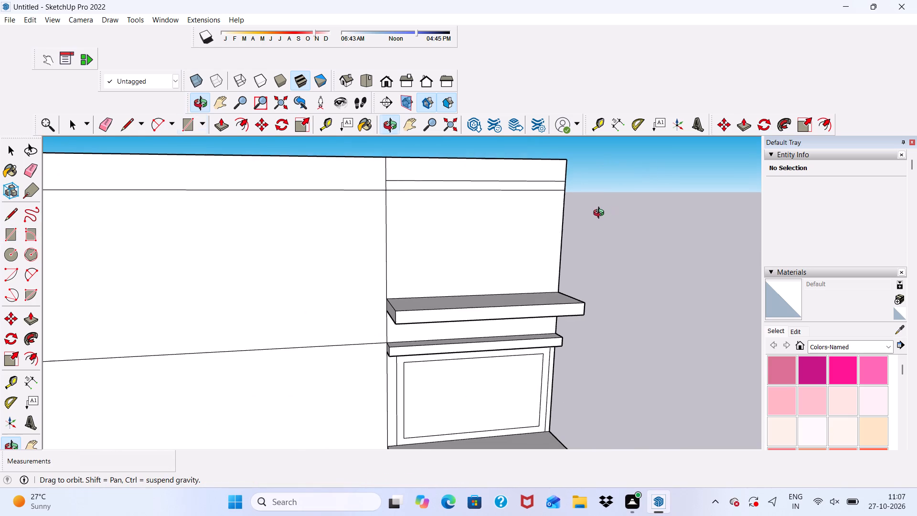
pyautogui.moveTo(599, 215); pyautogui.dragTo(570, 215, button='middle')
pyautogui.press('space')
# Push/Pull the strip at the parapet's base outward 1', level with the front face of the band above the framed panel.
pyautogui.scroll(6, 391, 194)
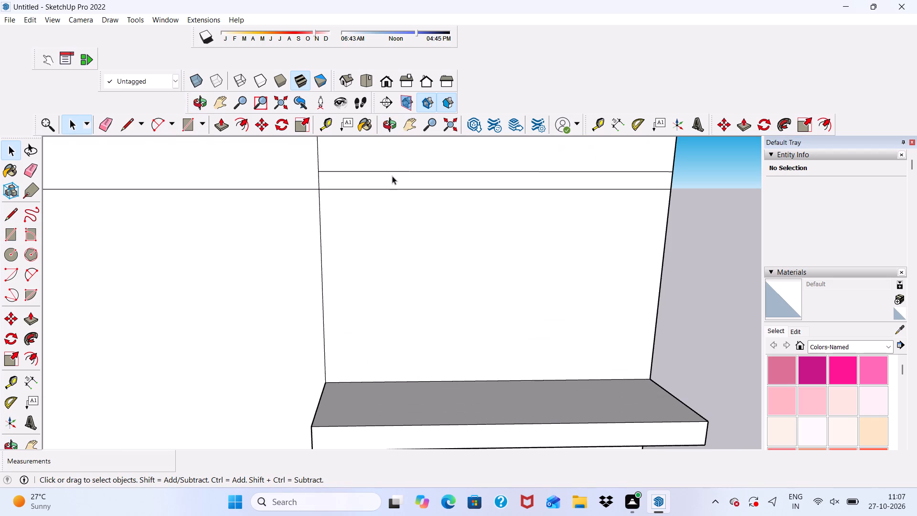
pyautogui.click(392, 176)
pyautogui.scroll(-6, 392, 166)
pyautogui.moveTo(473, 218); pyautogui.dragTo(445, 158, button='middle')
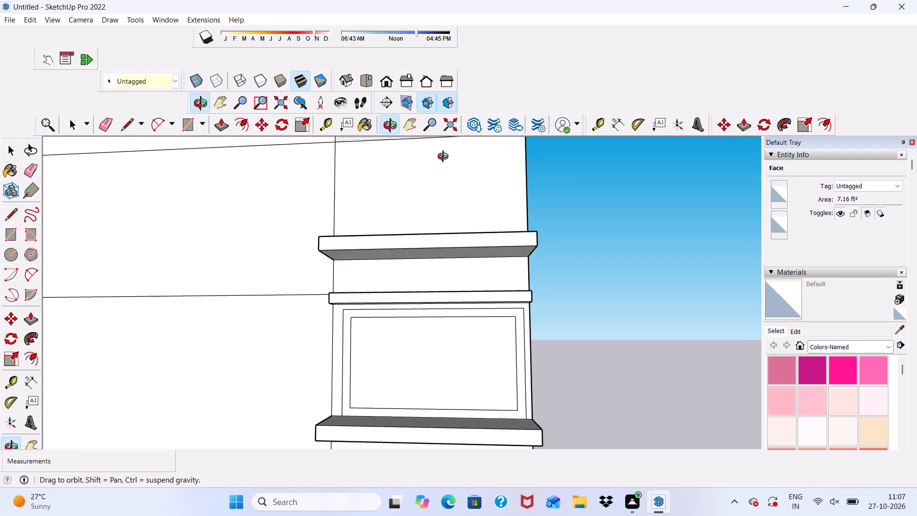
pyautogui.moveTo(445, 158); pyautogui.dragTo(453, 228, button='middle')
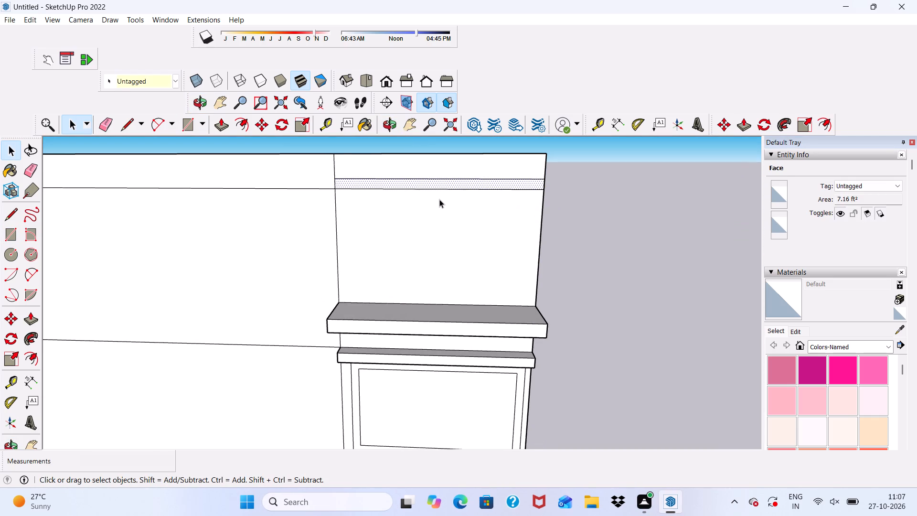
pyautogui.click(224, 124)
pyautogui.scroll(4, 343, 186)
pyautogui.click(385, 184)
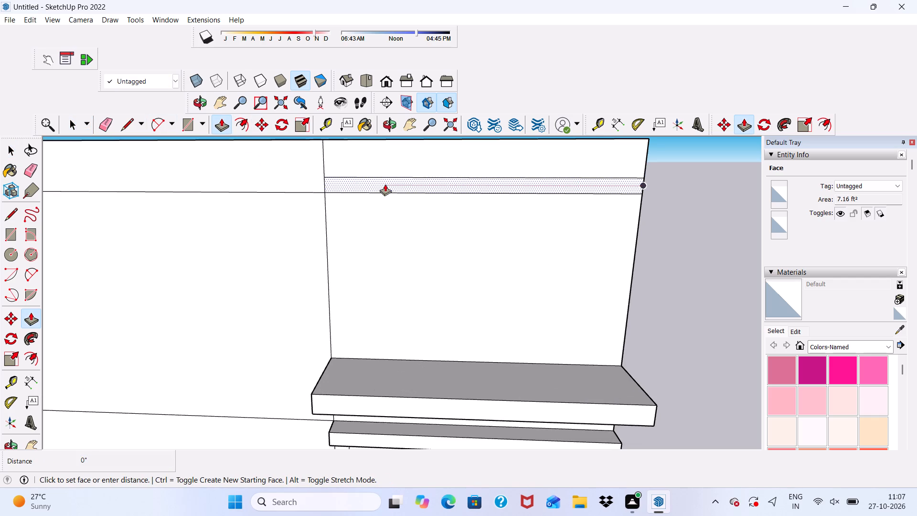
pyautogui.scroll(-4, 307, 193)
pyautogui.scroll(-6, 432, 189)
pyautogui.moveTo(438, 218); pyautogui.dragTo(337, 146, button='middle')
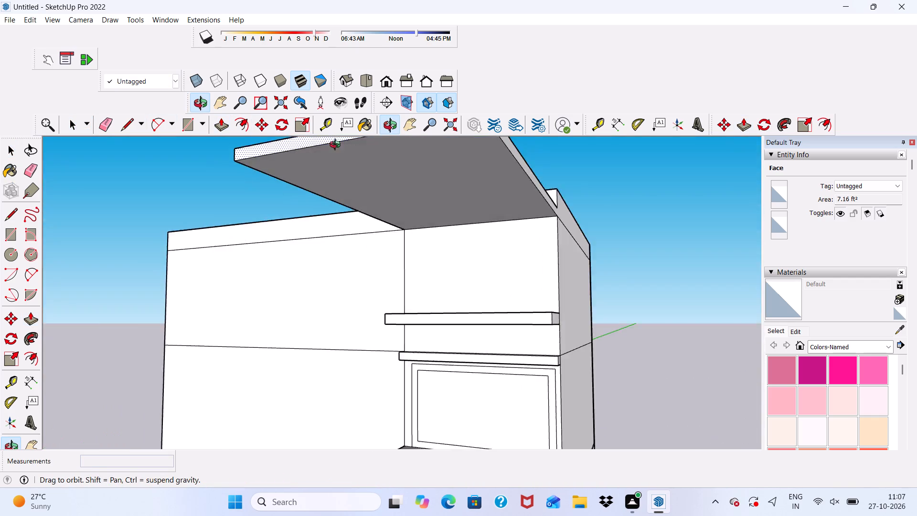
pyautogui.moveTo(337, 146); pyautogui.dragTo(324, 149, button='middle')
pyautogui.scroll(5, 551, 334)
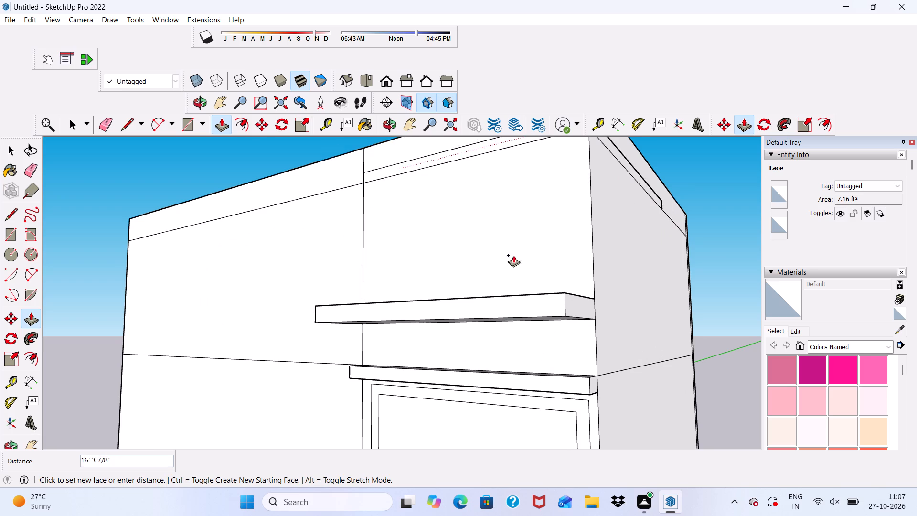
pyautogui.scroll(-4, 513, 255)
pyautogui.scroll(1, 549, 344)
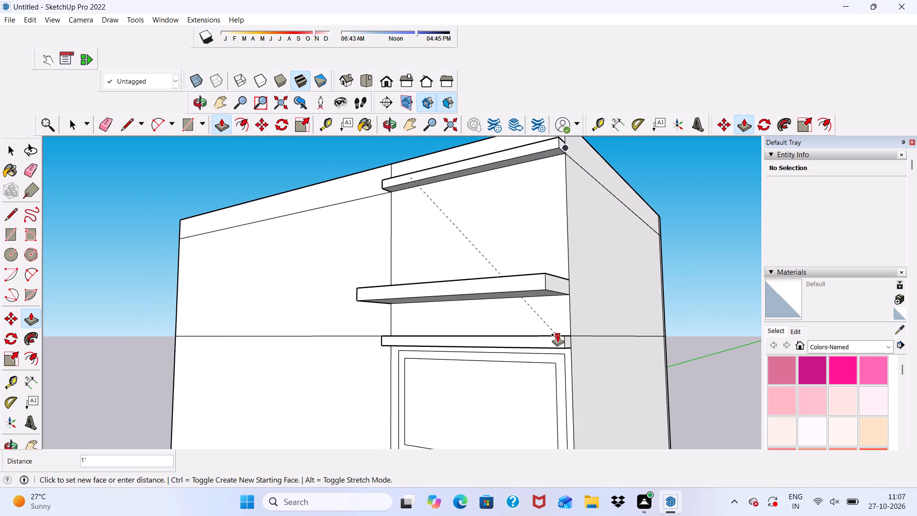
pyautogui.click(557, 334)
pyautogui.scroll(-3, 512, 311)
pyautogui.moveTo(463, 310); pyautogui.dragTo(565, 314, button='middle')
pyautogui.press('space')
# Erase the horizontal floor and parapet lines running across the plain side wall next to the framed panel section.
pyautogui.scroll(-2, 556, 249)
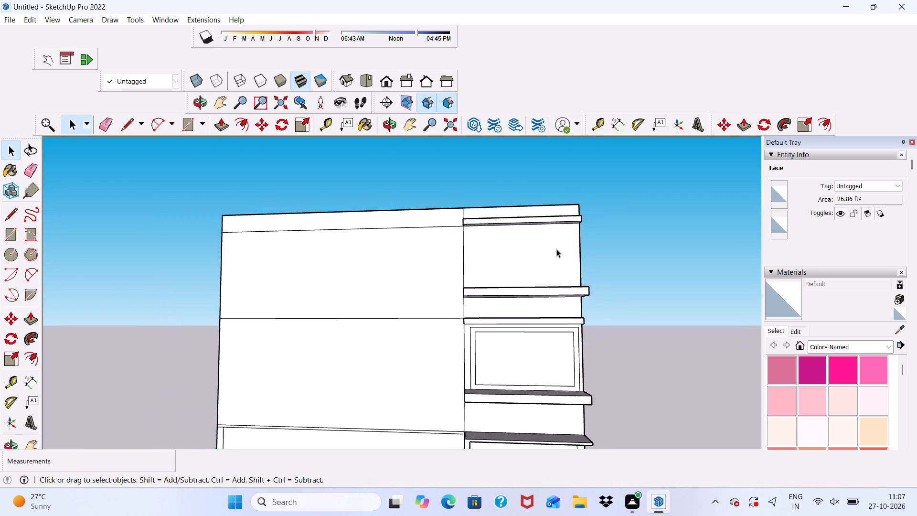
pyautogui.scroll(-3, 556, 249)
pyautogui.moveTo(564, 281); pyautogui.dragTo(437, 298, button='middle')
pyautogui.scroll(1, 427, 287)
pyautogui.scroll(-6, 432, 269)
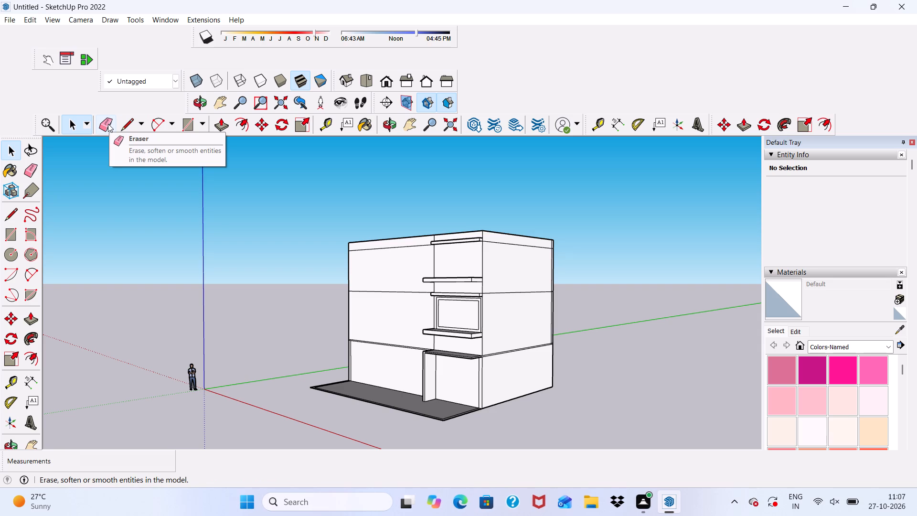
pyautogui.click(108, 124)
pyautogui.scroll(-5, 169, 208)
pyautogui.moveTo(399, 283); pyautogui.dragTo(312, 292, button='middle')
pyautogui.scroll(6, 394, 265)
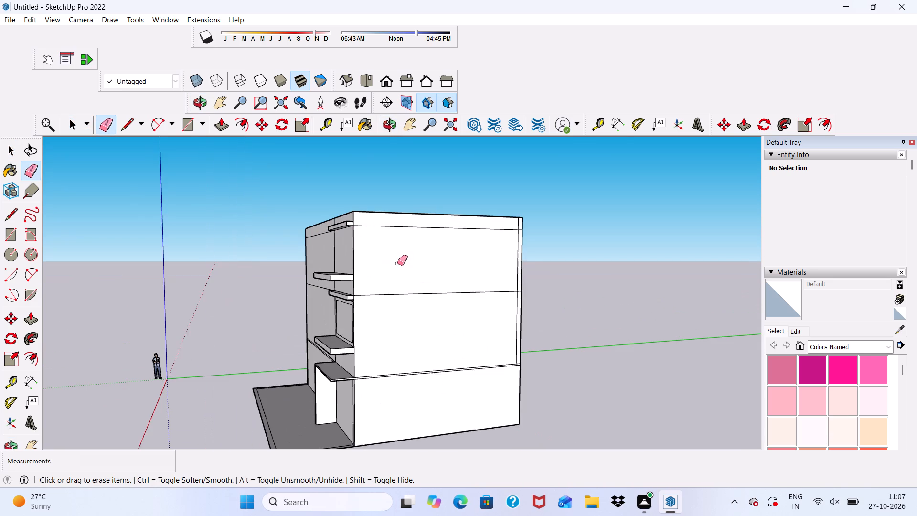
pyautogui.scroll(2, 394, 229)
pyautogui.moveTo(394, 223); pyautogui.dragTo(401, 265)
pyautogui.moveTo(400, 258); pyautogui.dragTo(409, 327)
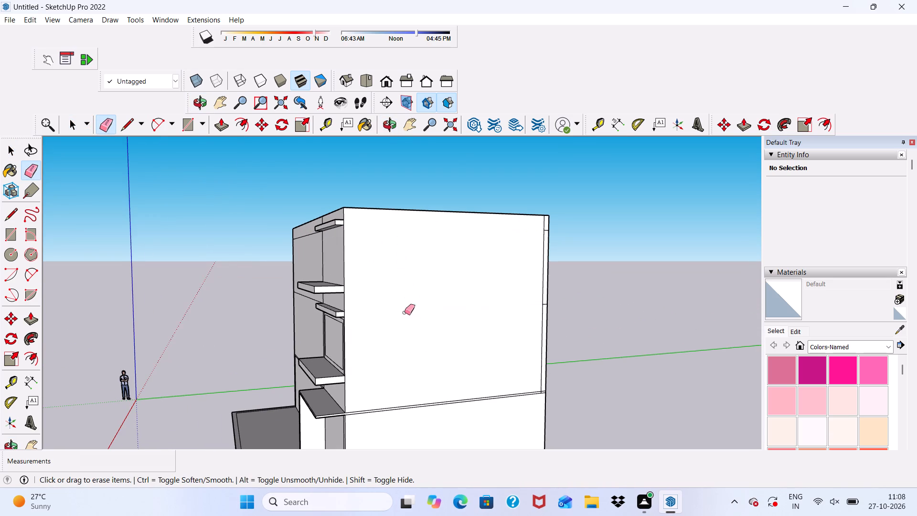
pyautogui.scroll(-8, 388, 260)
pyautogui.moveTo(394, 284); pyautogui.dragTo(403, 344)
pyautogui.scroll(3, 366, 341)
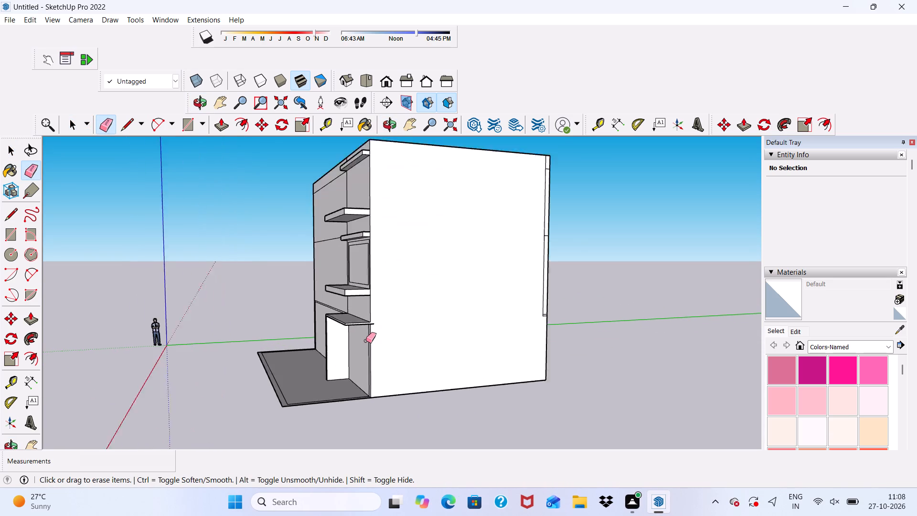
pyautogui.scroll(15, 366, 341)
pyautogui.moveTo(376, 314); pyautogui.dragTo(378, 323)
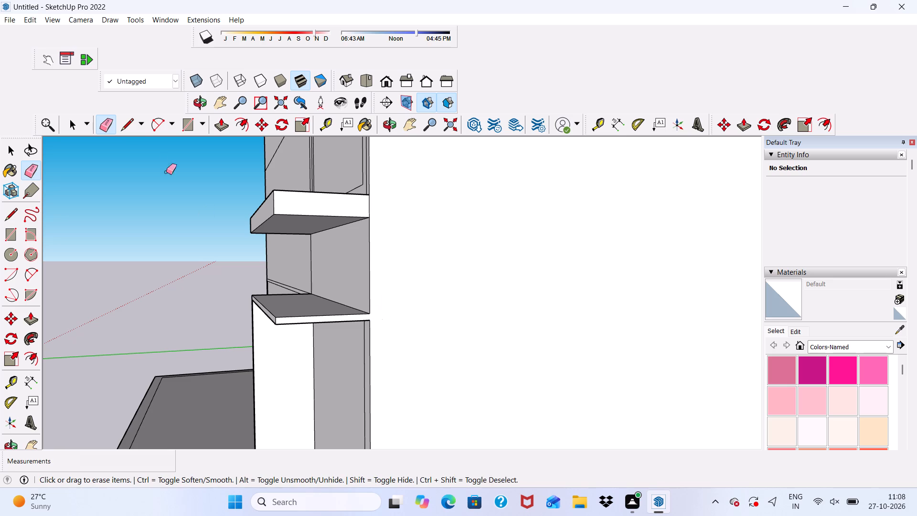
# Draw a short vertical line at the side wall's front corner to close off the end of the entrance overhang slab.
pyautogui.click(124, 125)
pyautogui.scroll(5, 395, 307)
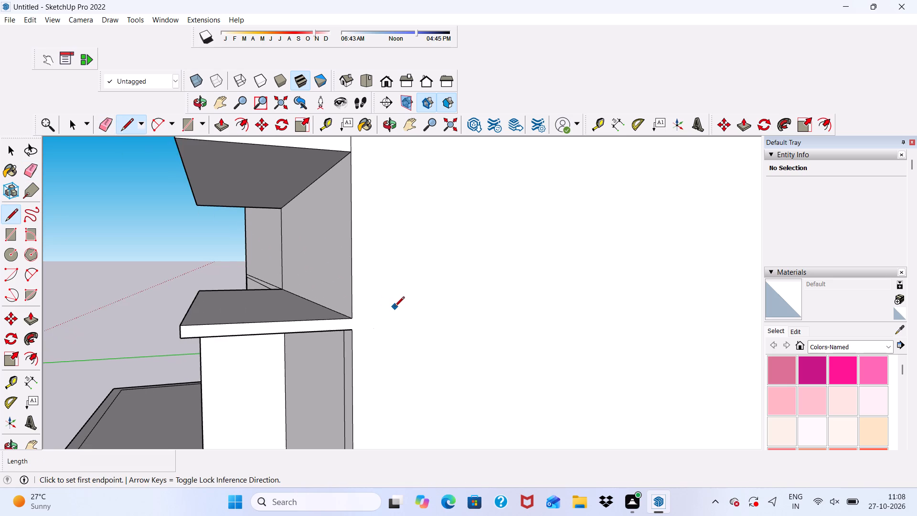
pyautogui.scroll(6, 336, 331)
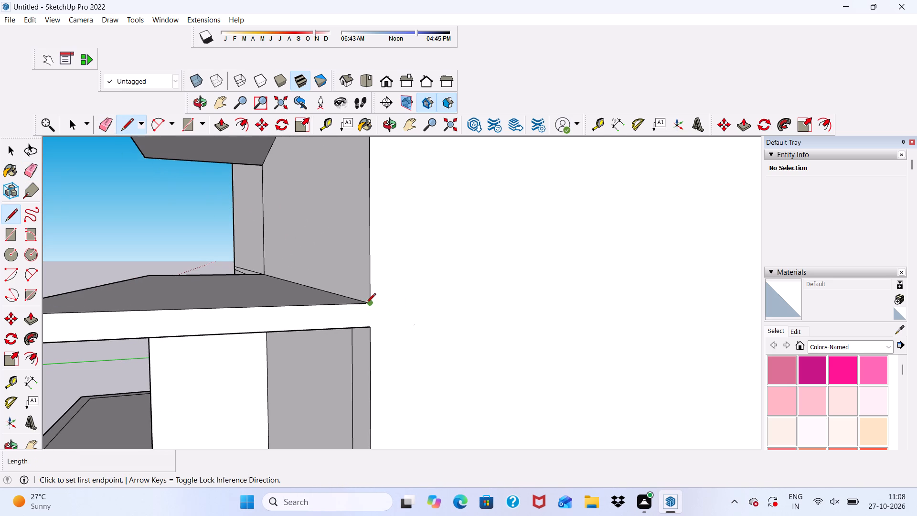
pyautogui.click(369, 306)
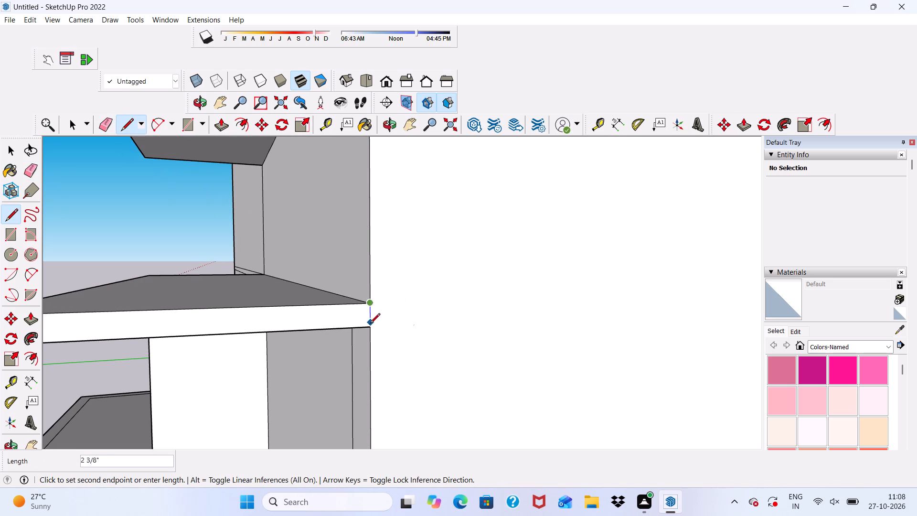
pyautogui.click(372, 330)
pyautogui.scroll(-11, 342, 272)
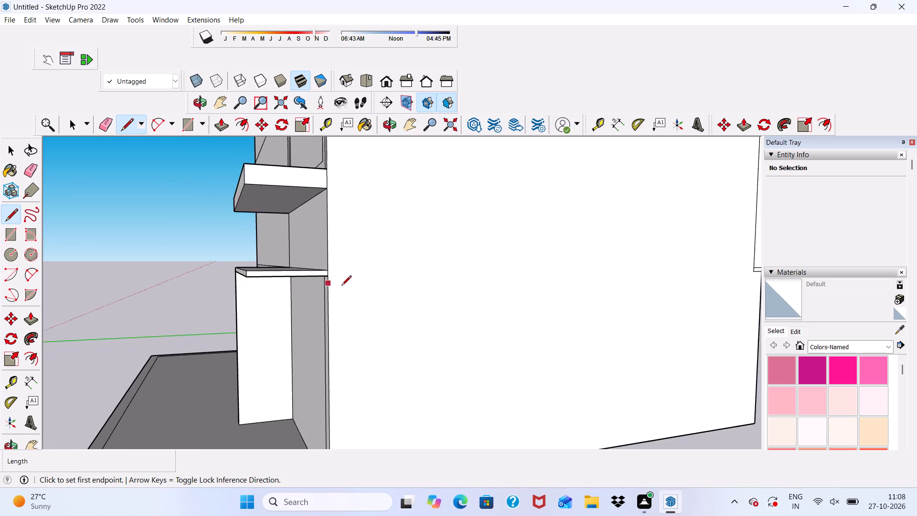
pyautogui.scroll(-6, 341, 286)
pyautogui.scroll(6, 333, 204)
pyautogui.scroll(-2, 342, 261)
pyautogui.moveTo(343, 263); pyautogui.dragTo(373, 258, button='middle')
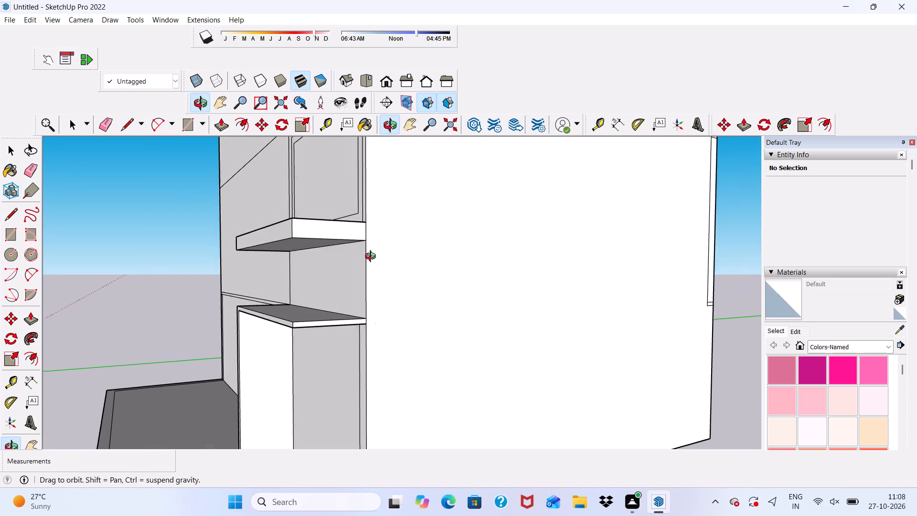
pyautogui.moveTo(373, 258); pyautogui.dragTo(373, 258, button='middle')
pyautogui.scroll(-9, 341, 234)
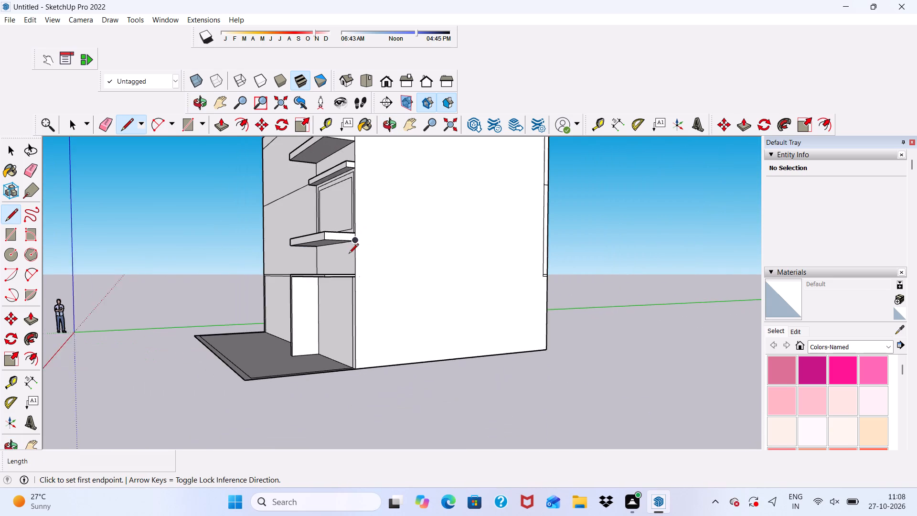
pyautogui.scroll(-1, 349, 254)
pyautogui.press('space')
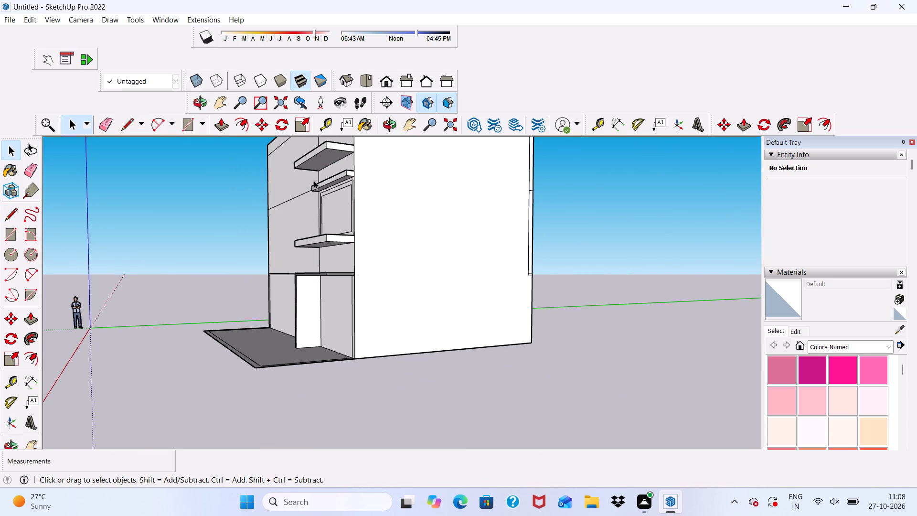
# Erase the leftover vertical edges and short horizontal stubs along the rear corner of the plain side wall.
pyautogui.click(107, 123)
pyautogui.scroll(-2, 321, 224)
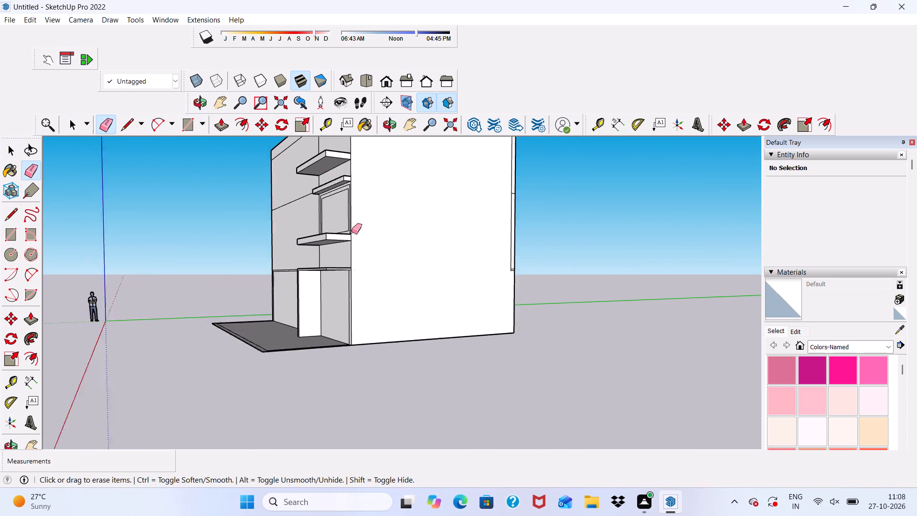
pyautogui.scroll(-2, 352, 232)
pyautogui.scroll(12, 492, 246)
pyautogui.click(474, 280)
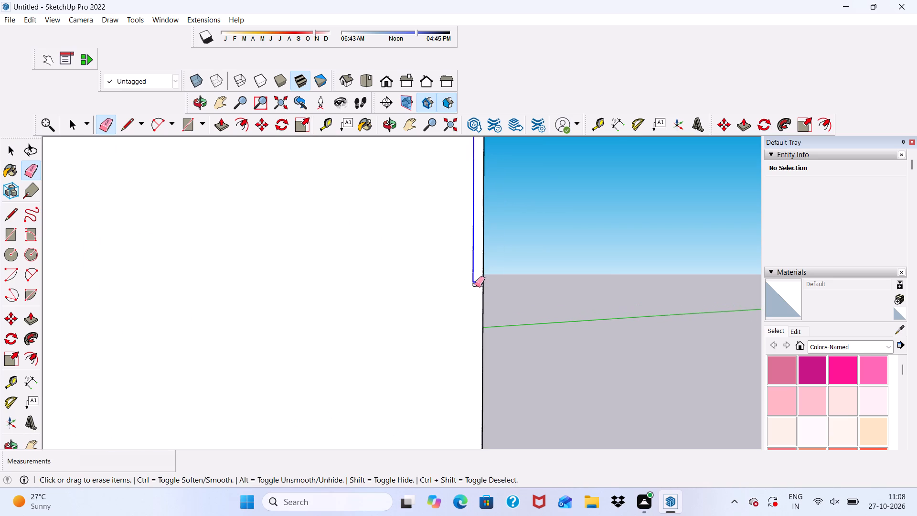
pyautogui.moveTo(476, 277); pyautogui.dragTo(471, 290)
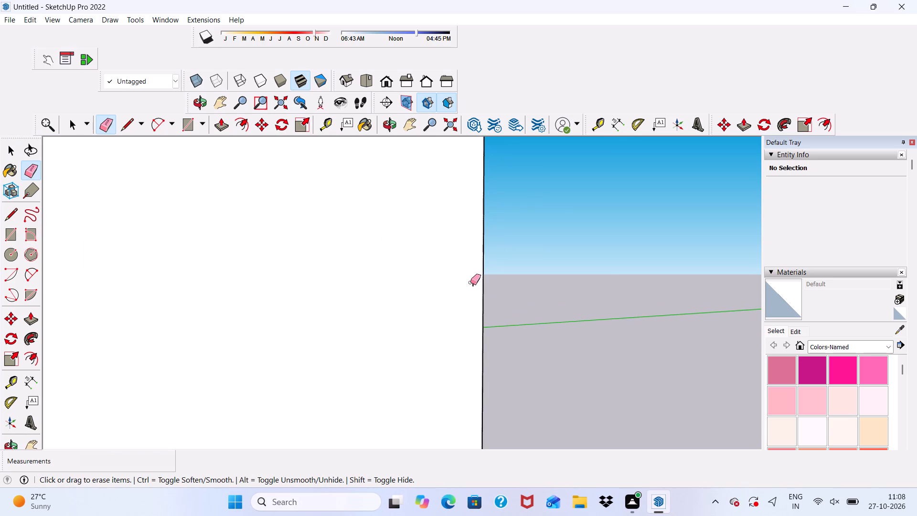
pyautogui.click(470, 282)
pyautogui.scroll(-13, 473, 289)
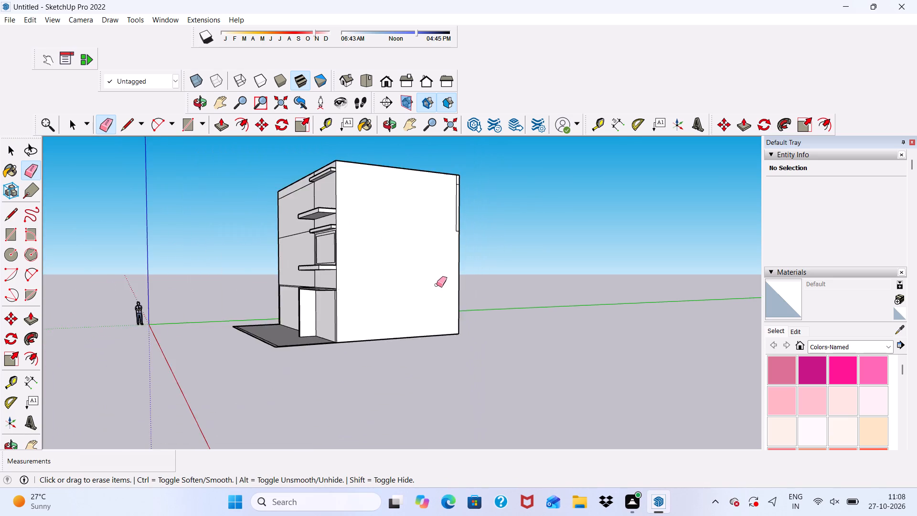
pyautogui.scroll(-9, 437, 285)
pyautogui.scroll(20, 439, 225)
pyautogui.scroll(7, 439, 225)
pyautogui.moveTo(445, 237); pyautogui.dragTo(430, 248)
pyautogui.moveTo(445, 246); pyautogui.dragTo(442, 284)
pyautogui.moveTo(438, 273); pyautogui.dragTo(437, 281)
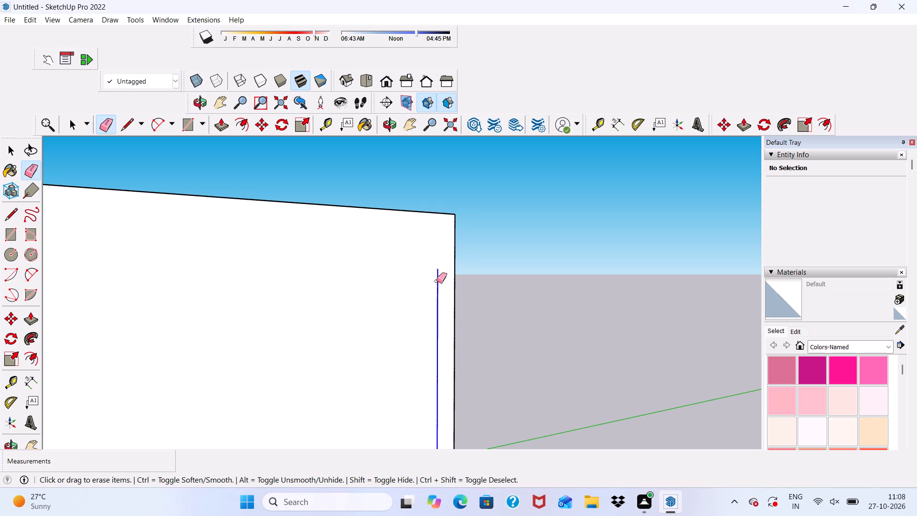
pyautogui.moveTo(437, 281); pyautogui.dragTo(436, 285)
pyautogui.scroll(-17, 431, 265)
pyautogui.scroll(2, 428, 341)
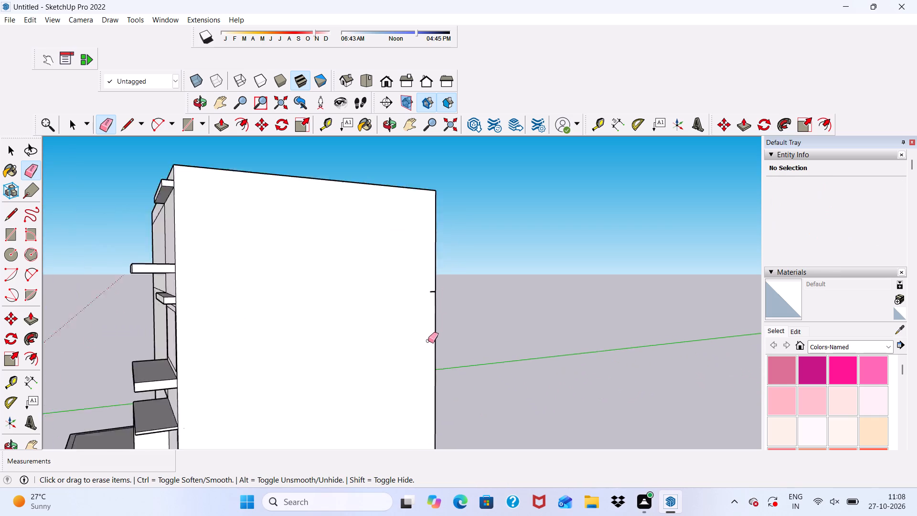
pyautogui.scroll(11, 428, 341)
pyautogui.moveTo(434, 270); pyautogui.dragTo(435, 289)
pyautogui.press('space')
# Push/Pull the whole plain side wall face outward about 2' to widen the building beside the framed panel.
pyautogui.scroll(-6, 434, 223)
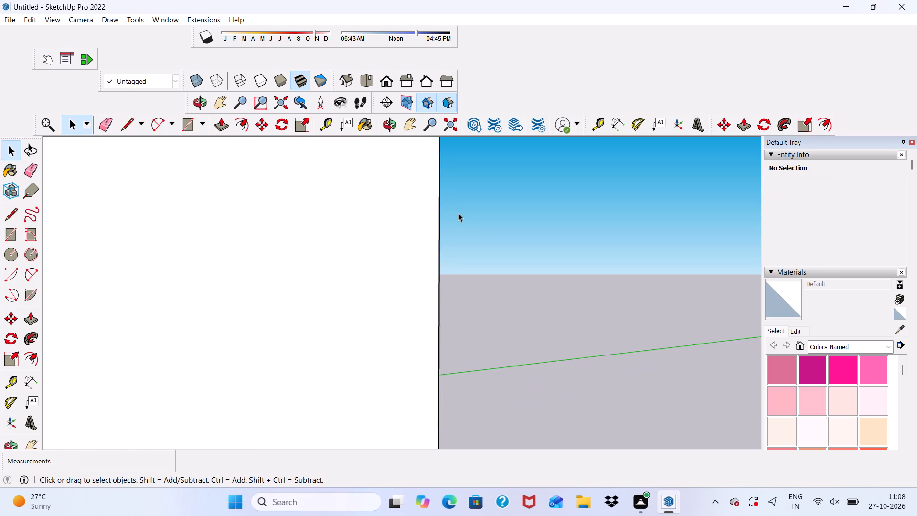
pyautogui.scroll(-9, 458, 213)
pyautogui.moveTo(266, 268); pyautogui.dragTo(367, 267, button='middle')
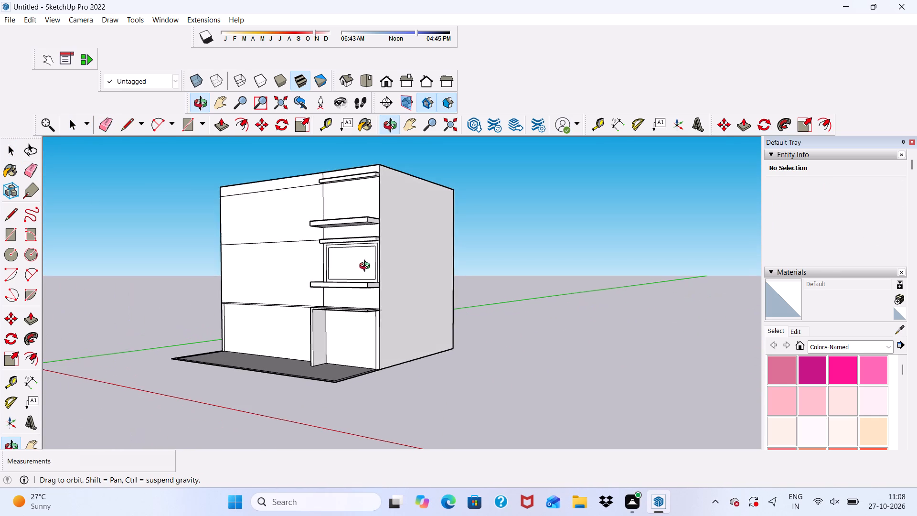
pyautogui.moveTo(367, 267); pyautogui.dragTo(298, 279, button='middle')
pyautogui.scroll(3, 413, 270)
pyautogui.scroll(-7, 422, 268)
pyautogui.moveTo(390, 281); pyautogui.dragTo(412, 286, button='middle')
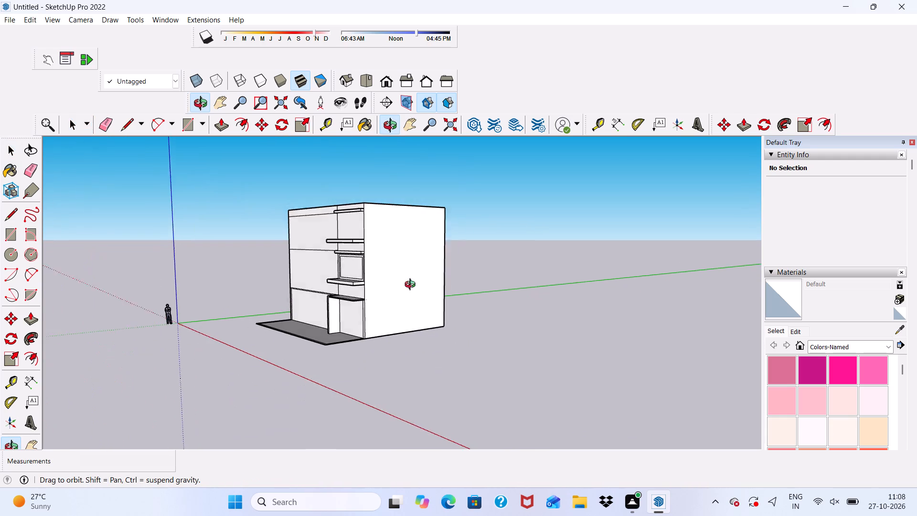
pyautogui.moveTo(412, 286); pyautogui.dragTo(419, 287, button='middle')
pyautogui.scroll(7, 419, 287)
pyautogui.scroll(-6, 384, 267)
pyautogui.moveTo(384, 267); pyautogui.dragTo(391, 274, button='middle')
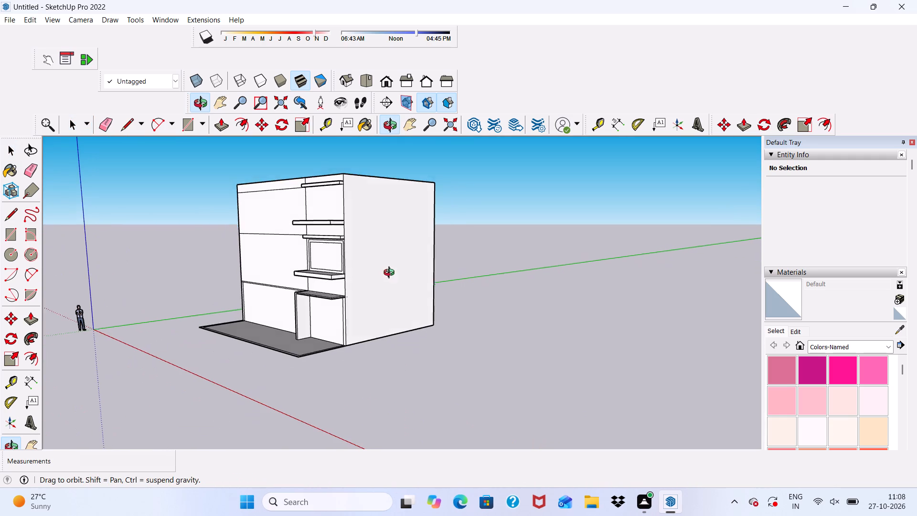
pyautogui.moveTo(391, 274); pyautogui.dragTo(394, 276, button='middle')
pyautogui.scroll(6, 394, 276)
pyautogui.scroll(-1, 388, 269)
pyautogui.click(379, 267)
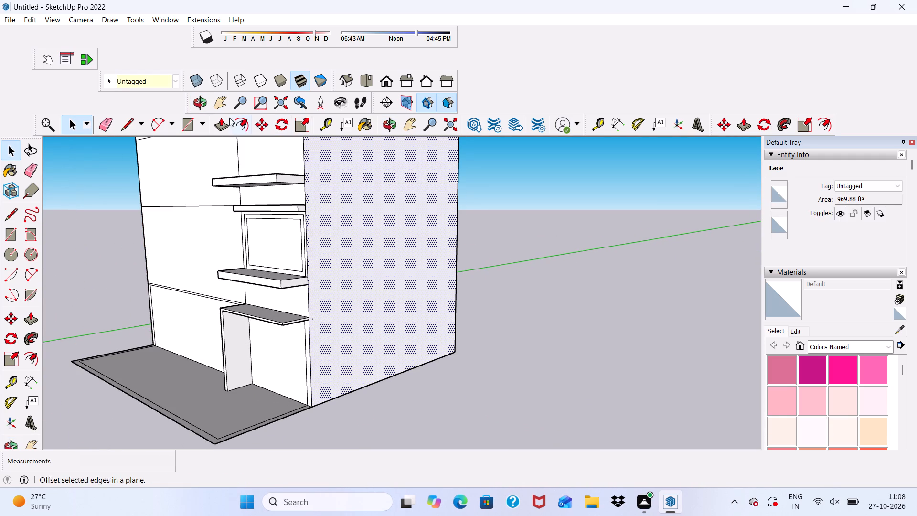
pyautogui.click(220, 124)
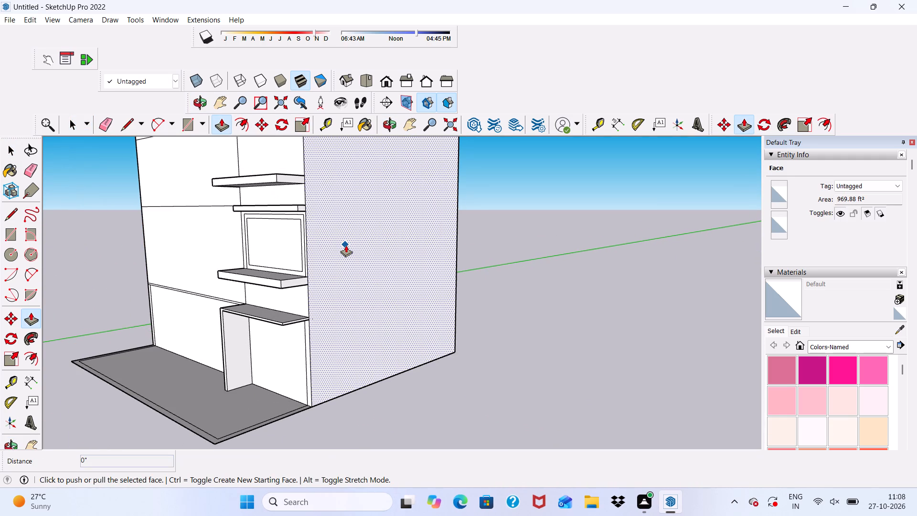
pyautogui.click(346, 245)
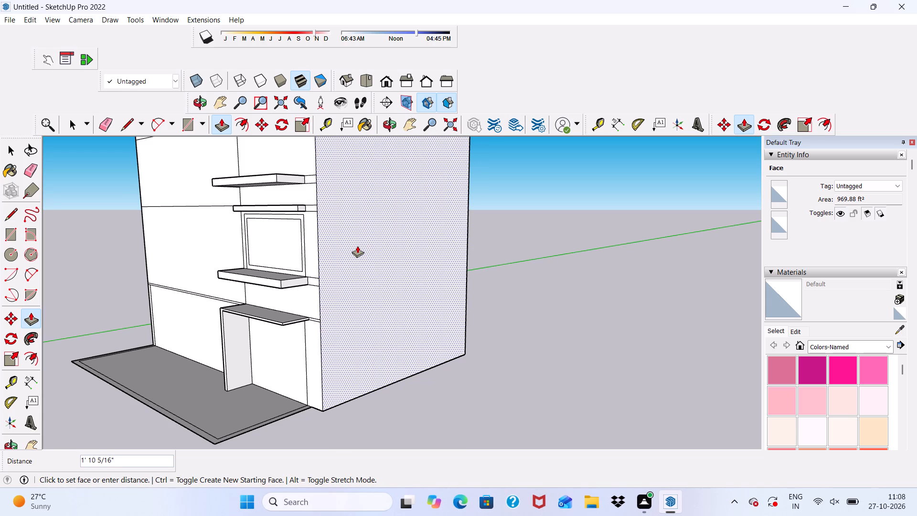
pyautogui.scroll(-1, 357, 246)
pyautogui.moveTo(357, 246); pyautogui.dragTo(445, 246, button='middle')
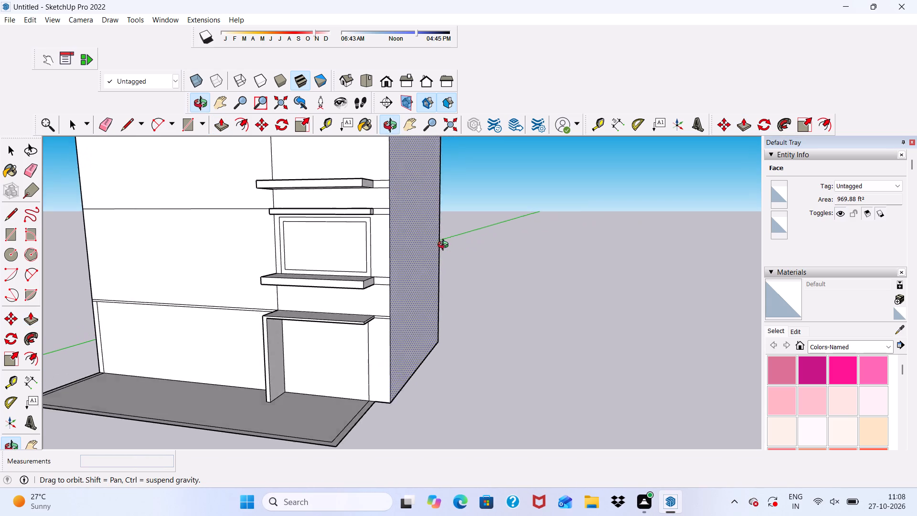
pyautogui.moveTo(445, 246); pyautogui.dragTo(453, 254, button='middle')
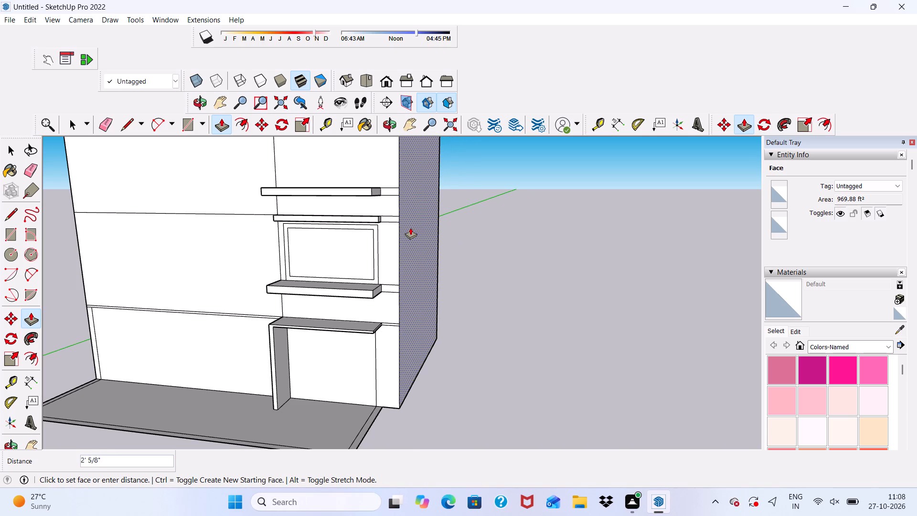
pyautogui.click(410, 227)
pyautogui.press('space')
pyautogui.click(512, 241)
# Push/Pull the same side wall face back inward about 9 7/16".
pyautogui.scroll(-2, 464, 246)
pyautogui.moveTo(449, 249); pyautogui.dragTo(501, 249, button='middle')
pyautogui.scroll(-5, 492, 217)
pyautogui.moveTo(467, 267); pyautogui.dragTo(463, 224, button='middle')
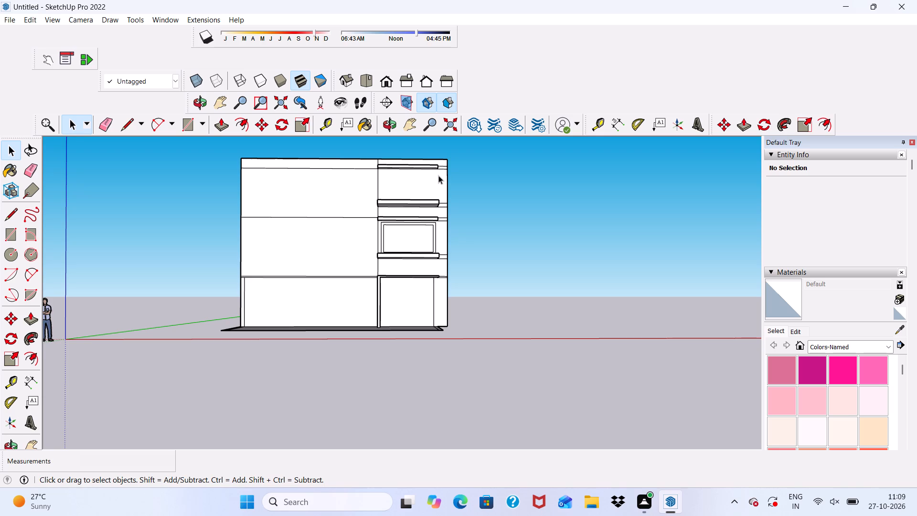
pyautogui.scroll(6, 438, 175)
pyautogui.scroll(-6, 438, 175)
pyautogui.moveTo(444, 217); pyautogui.dragTo(440, 270, button='middle')
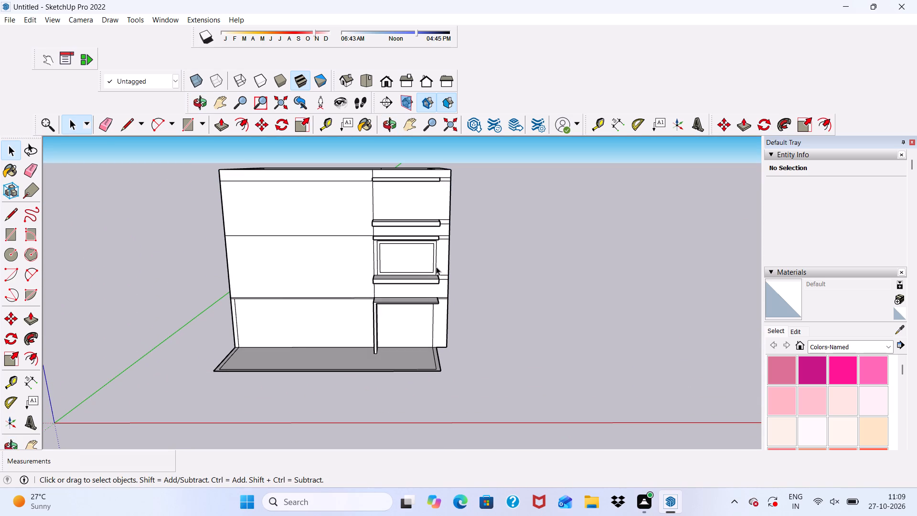
pyautogui.scroll(1, 436, 267)
pyautogui.scroll(-4, 433, 261)
pyautogui.moveTo(437, 269); pyautogui.dragTo(338, 265, button='middle')
pyautogui.scroll(6, 447, 265)
pyautogui.click(448, 265)
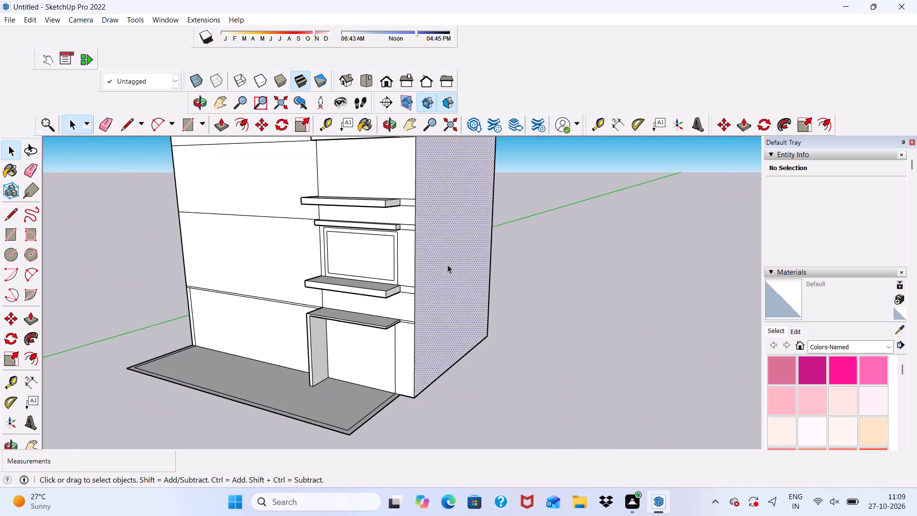
pyautogui.click(216, 125)
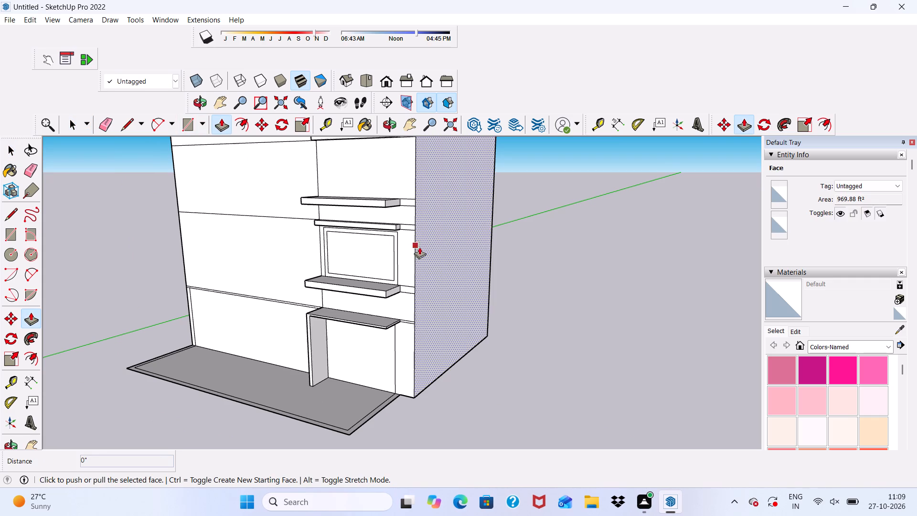
pyautogui.click(431, 252)
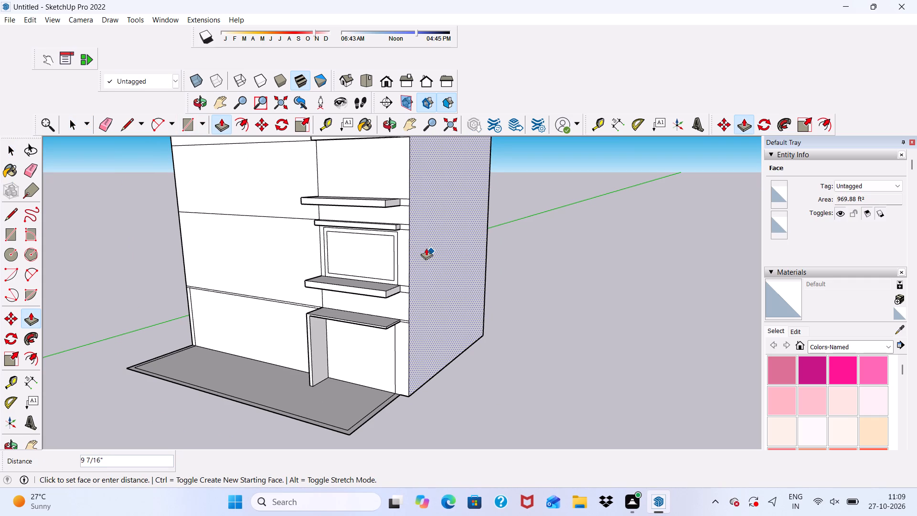
pyautogui.click(427, 246)
pyautogui.press('space')
pyautogui.click(561, 225)
# Erase the short horizontal stubs between the side corner and the top band, upper ledge and band above the framed panel.
pyautogui.scroll(-5, 559, 225)
pyautogui.moveTo(355, 248); pyautogui.dragTo(415, 240, button='middle')
pyautogui.click(102, 125)
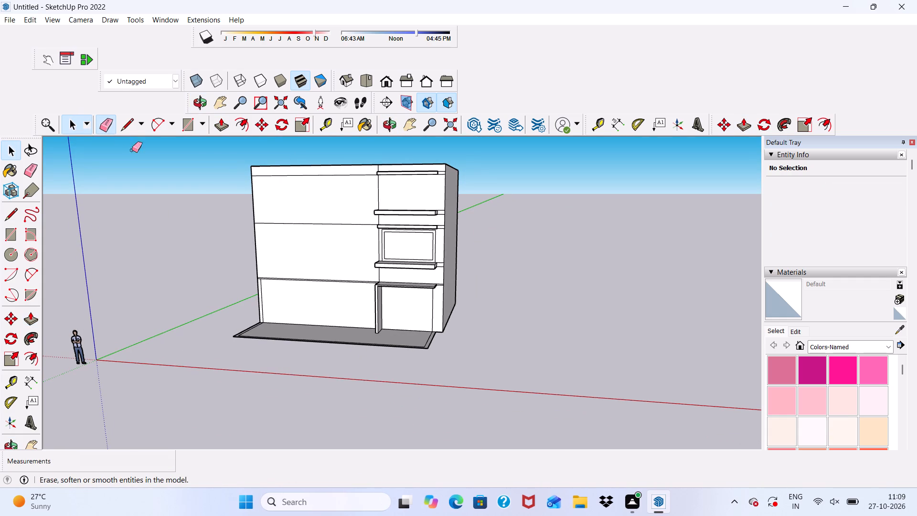
pyautogui.scroll(5, 398, 225)
pyautogui.scroll(3, 466, 161)
pyautogui.scroll(-11, 466, 161)
pyautogui.scroll(7, 451, 139)
pyautogui.scroll(-1, 451, 138)
pyautogui.scroll(1, 476, 174)
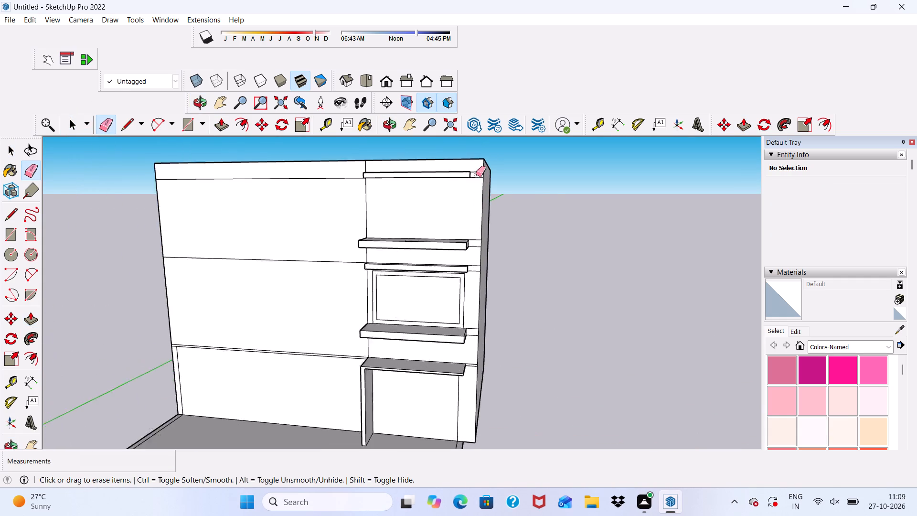
pyautogui.scroll(7, 476, 174)
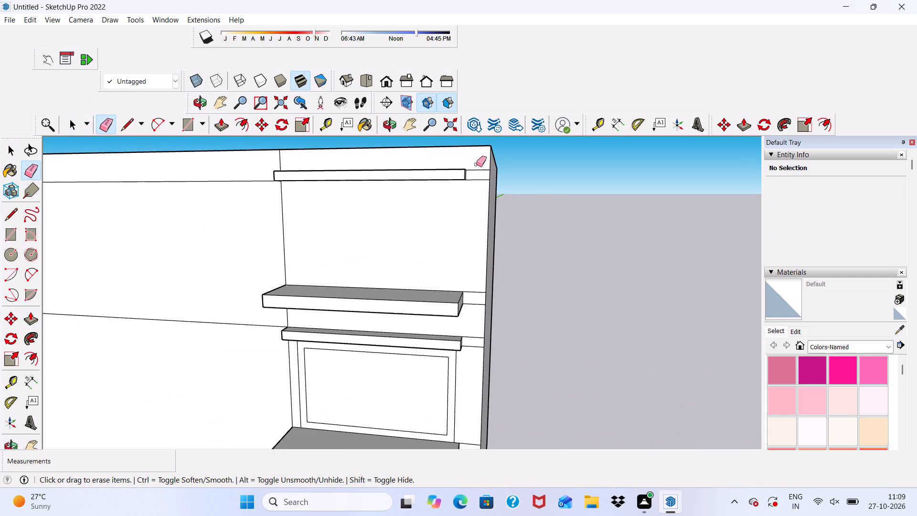
pyautogui.moveTo(477, 166); pyautogui.dragTo(478, 186)
pyautogui.scroll(-4, 473, 173)
pyautogui.scroll(5, 473, 215)
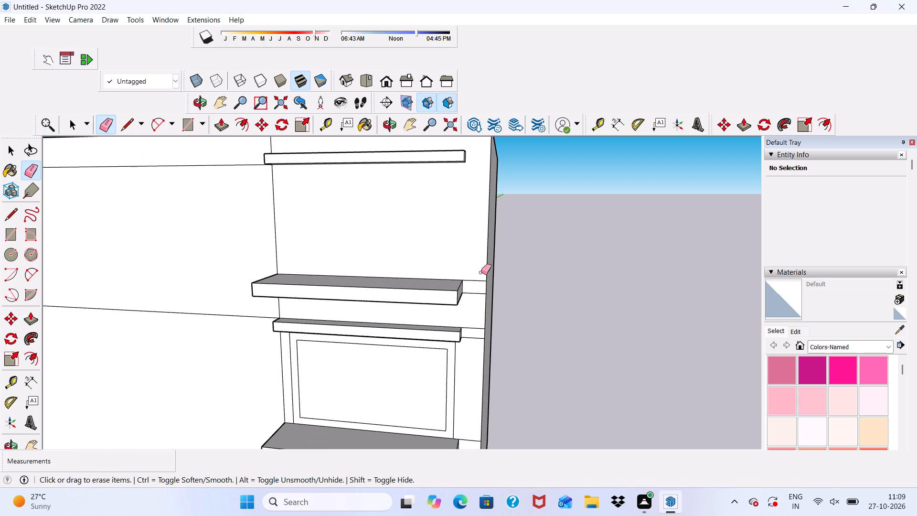
pyautogui.moveTo(467, 286); pyautogui.dragTo(469, 301)
pyautogui.scroll(-6, 460, 208)
pyautogui.scroll(7, 435, 290)
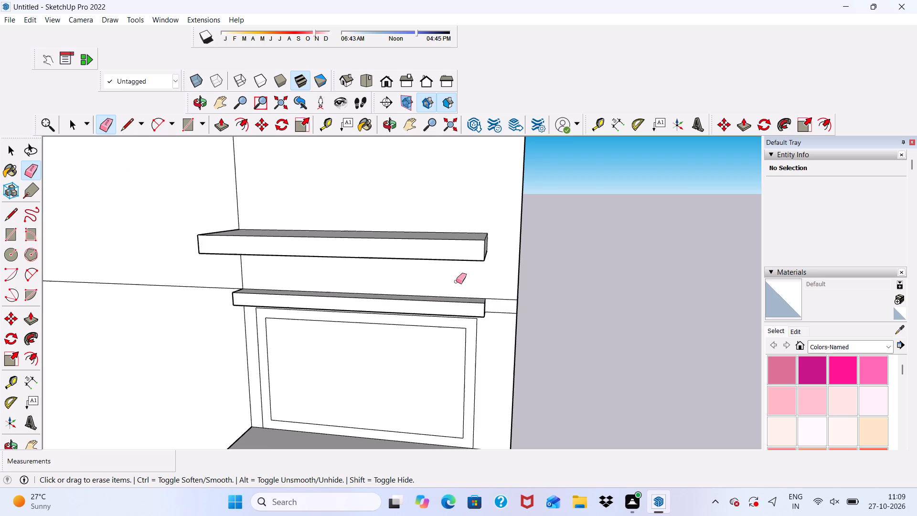
pyautogui.moveTo(501, 289); pyautogui.dragTo(504, 318)
# Erase the short horizontal stubs between the side corner and the ledge below the framed panel and the entrance overhang slab.
pyautogui.scroll(-6, 476, 216)
pyautogui.scroll(5, 472, 339)
pyautogui.scroll(-7, 481, 268)
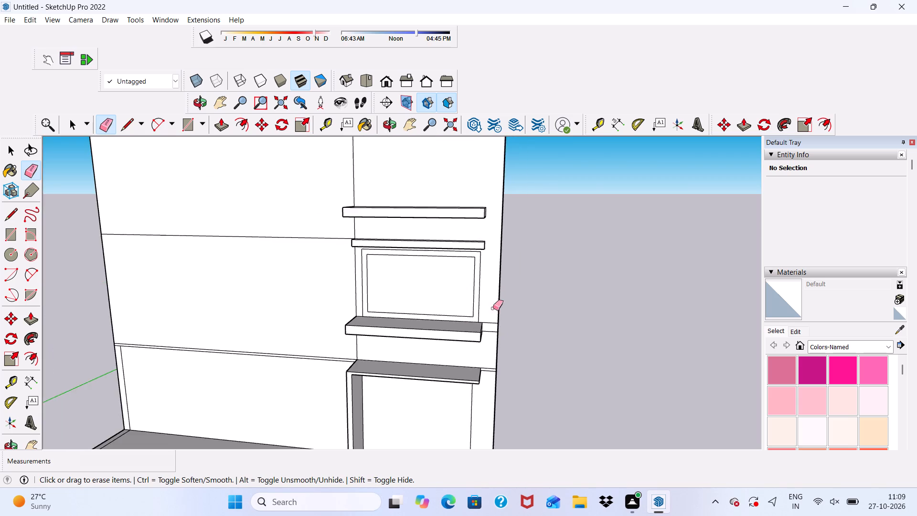
pyautogui.scroll(7, 495, 347)
pyautogui.moveTo(484, 290); pyautogui.dragTo(489, 308)
pyautogui.scroll(-6, 475, 244)
pyautogui.scroll(4, 478, 311)
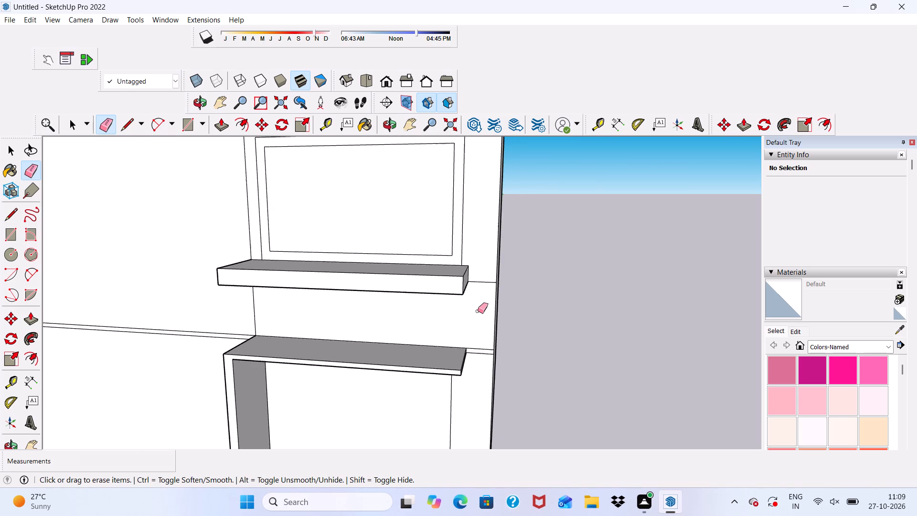
pyautogui.scroll(1, 478, 311)
pyautogui.moveTo(482, 279); pyautogui.dragTo(482, 283)
pyautogui.scroll(-6, 482, 261)
pyautogui.scroll(6, 470, 347)
pyautogui.moveTo(486, 293); pyautogui.dragTo(489, 302)
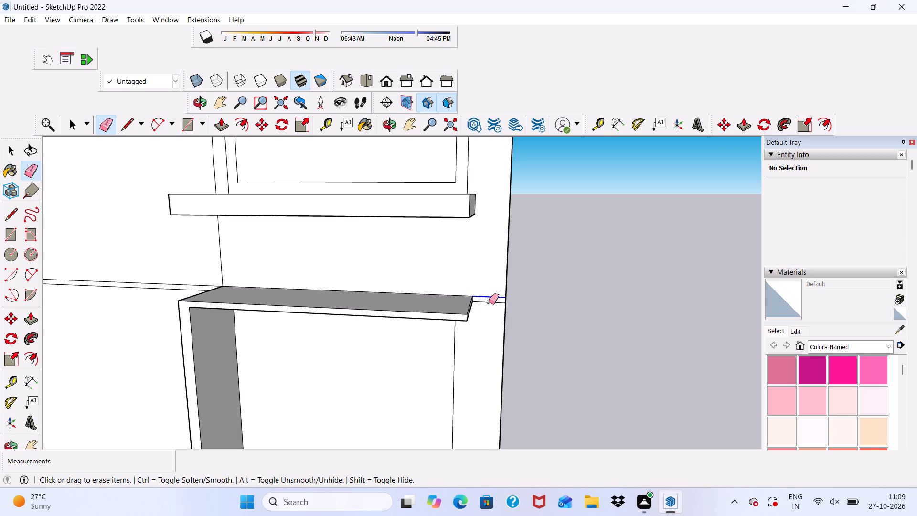
pyautogui.moveTo(489, 302); pyautogui.dragTo(489, 306)
pyautogui.press('space')
# Draw a full-height vertical rectangle about 34' 3" by 1' 5 3/8" on the front wall, from the top outer corner to the floor slab's edge.
pyautogui.scroll(-14, 471, 284)
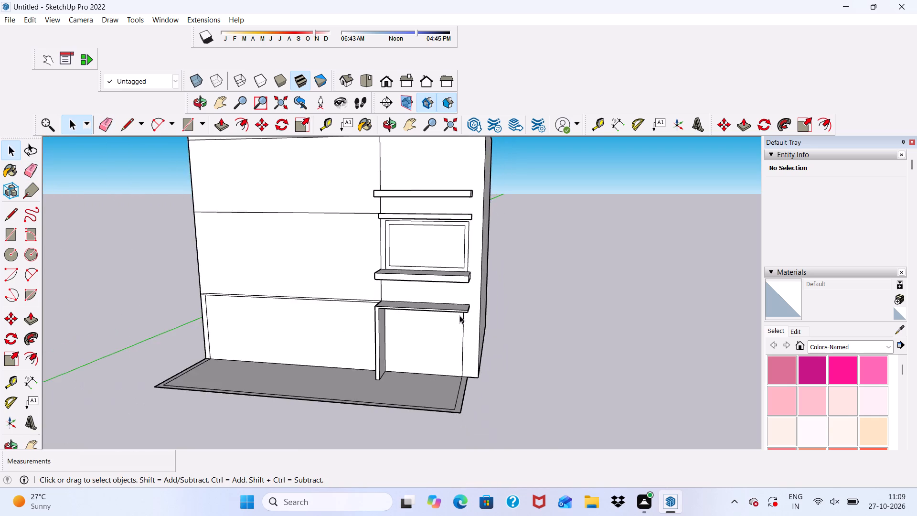
pyautogui.scroll(-4, 459, 315)
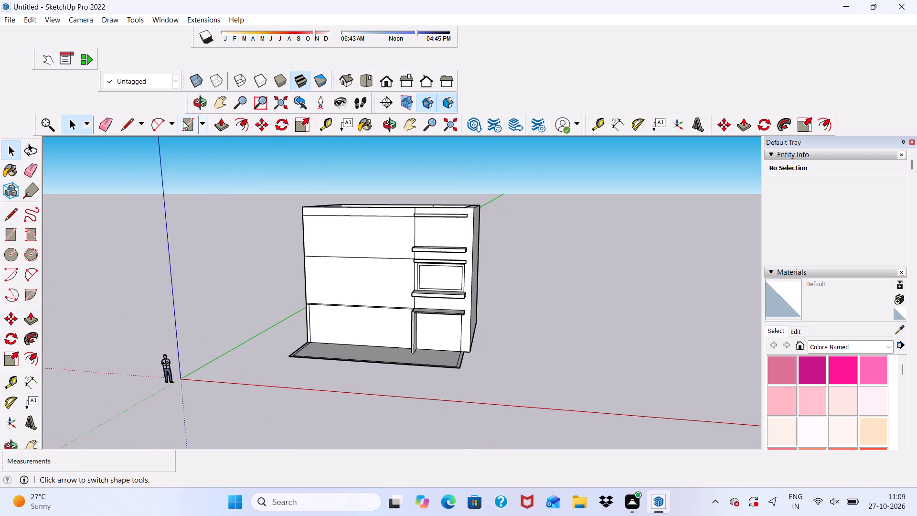
pyautogui.click(183, 121)
pyautogui.scroll(5, 464, 250)
pyautogui.scroll(4, 473, 193)
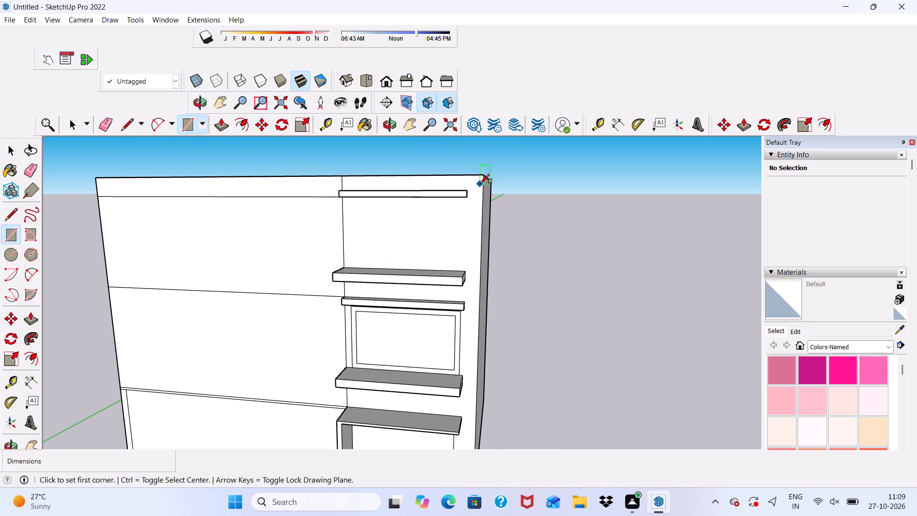
pyautogui.click(481, 175)
pyautogui.scroll(-1, 477, 262)
pyautogui.scroll(-5, 451, 187)
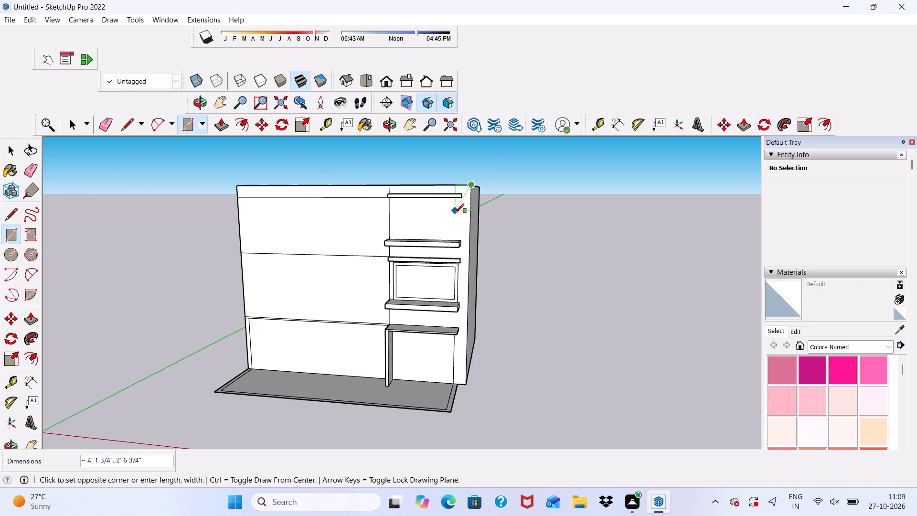
pyautogui.scroll(5, 473, 344)
pyautogui.scroll(-7, 449, 303)
pyautogui.scroll(4, 438, 383)
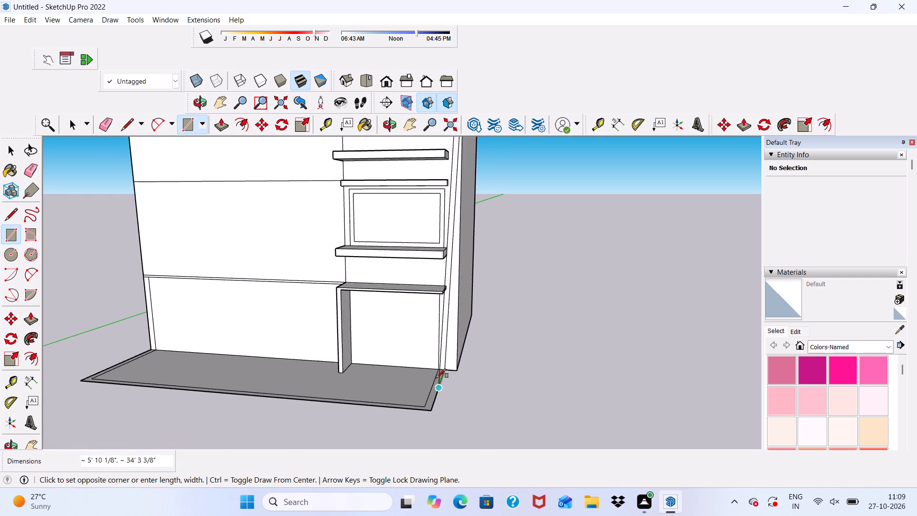
pyautogui.scroll(8, 437, 370)
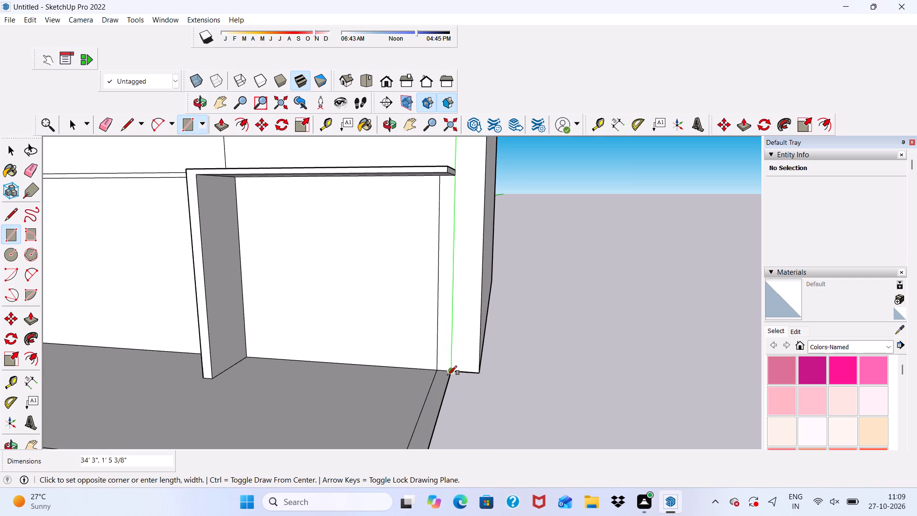
pyautogui.click(449, 374)
pyautogui.press('space')
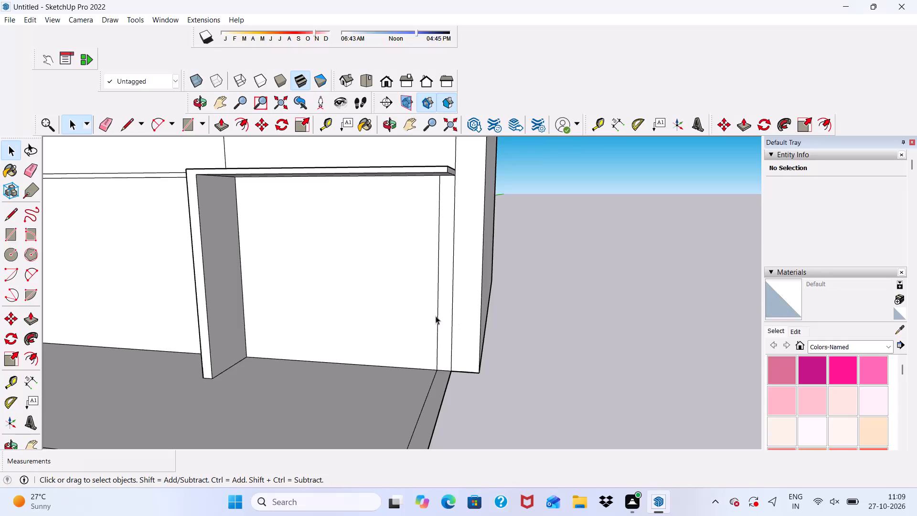
# Push/Pull the full-height corner strip outward 2' to form a pilaster beside the ledges.
pyautogui.click(463, 310)
pyautogui.scroll(-19, 442, 358)
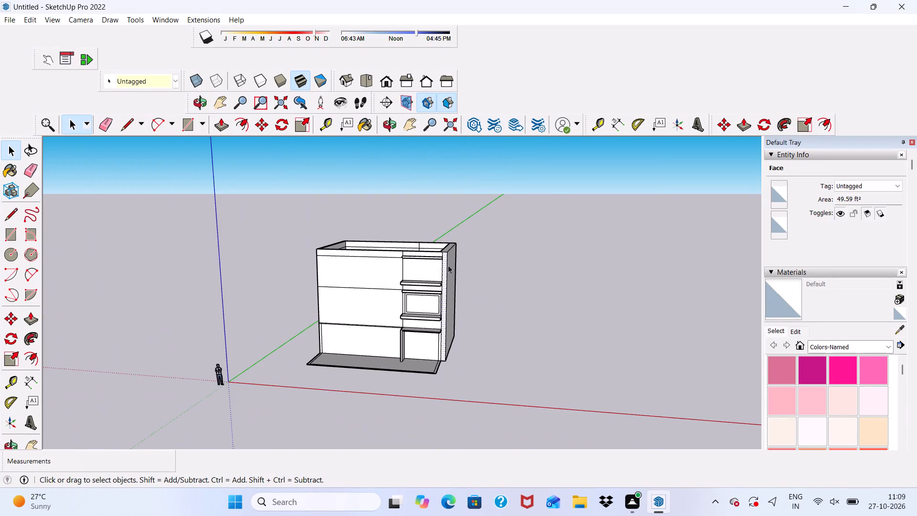
pyautogui.scroll(11, 448, 265)
pyautogui.moveTo(447, 326); pyautogui.dragTo(464, 280, button='middle')
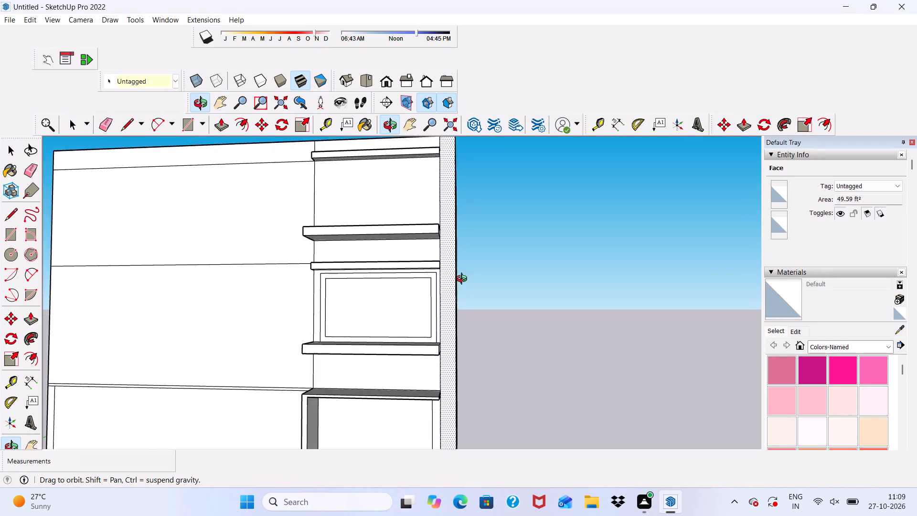
pyautogui.moveTo(464, 280); pyautogui.dragTo(439, 337, button='middle')
pyautogui.click(220, 120)
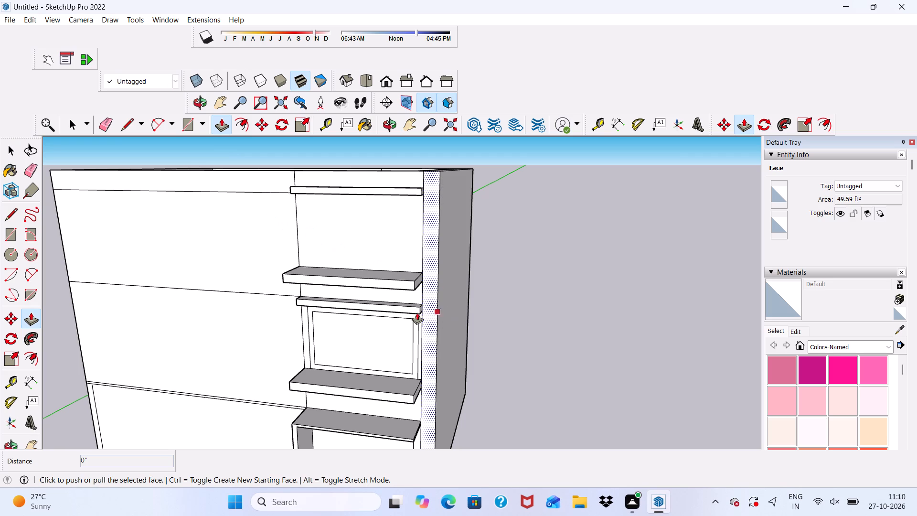
pyautogui.click(428, 303)
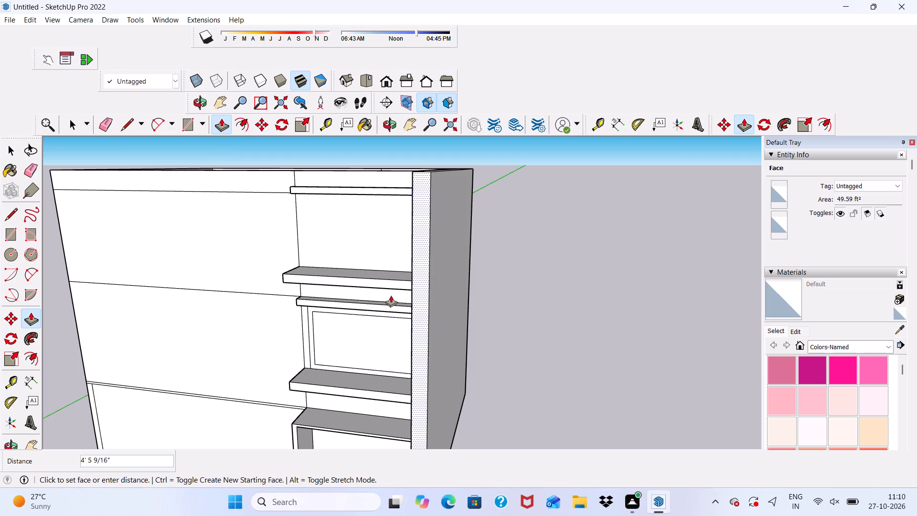
pyautogui.scroll(-5, 381, 295)
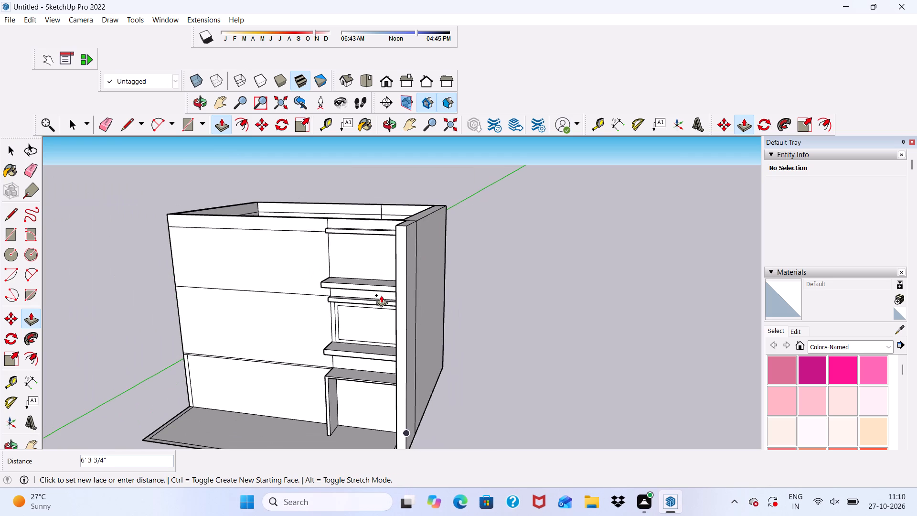
pyautogui.moveTo(381, 295); pyautogui.dragTo(469, 270, button='middle')
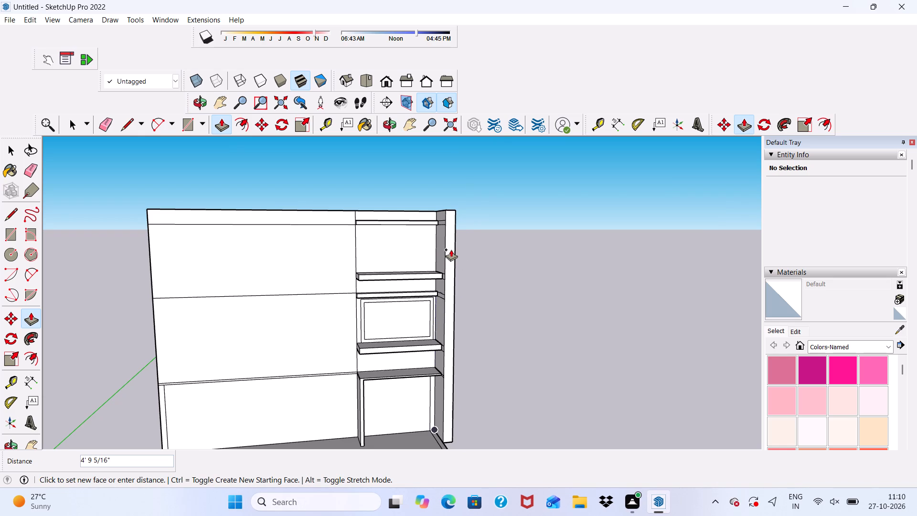
pyautogui.write("2'")
pyautogui.press('Return')
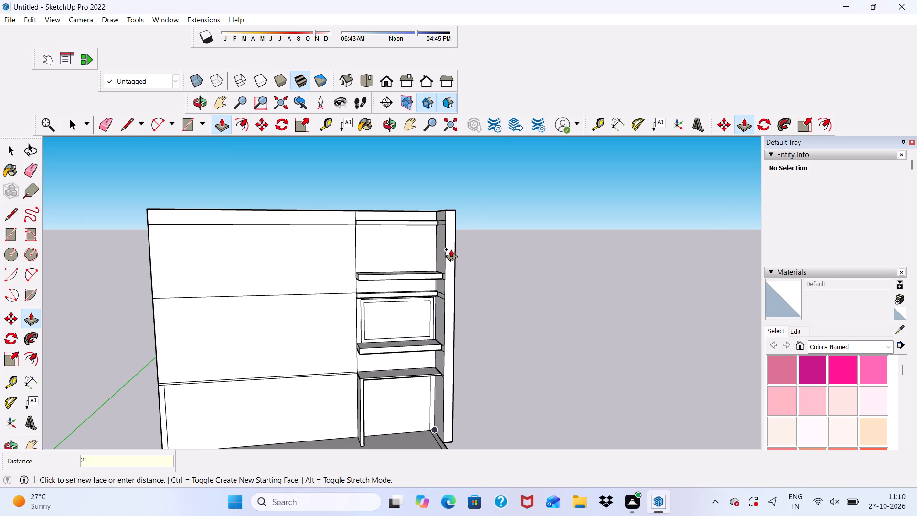
# Erase the short horizontal edges on the pilaster's inner side face at the end of the top band.
pyautogui.scroll(4, 450, 261)
pyautogui.scroll(-8, 449, 272)
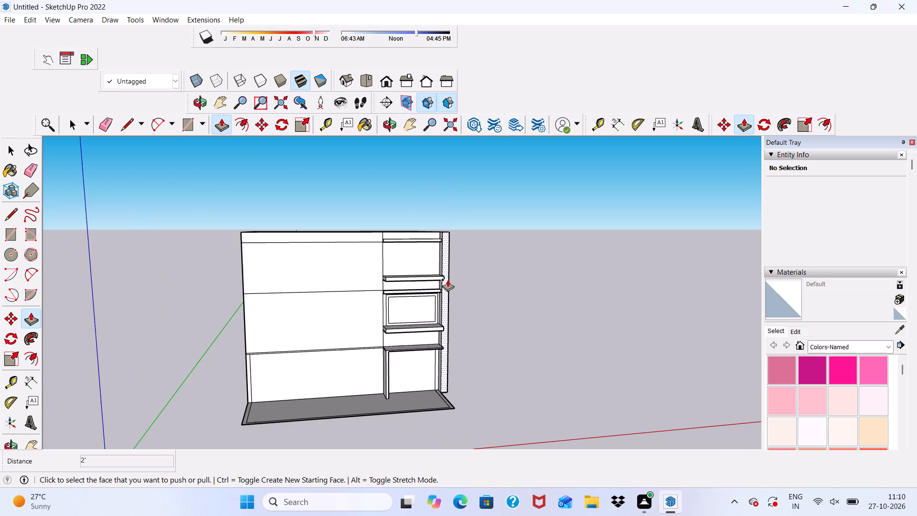
pyautogui.moveTo(448, 279); pyautogui.dragTo(518, 278, button='middle')
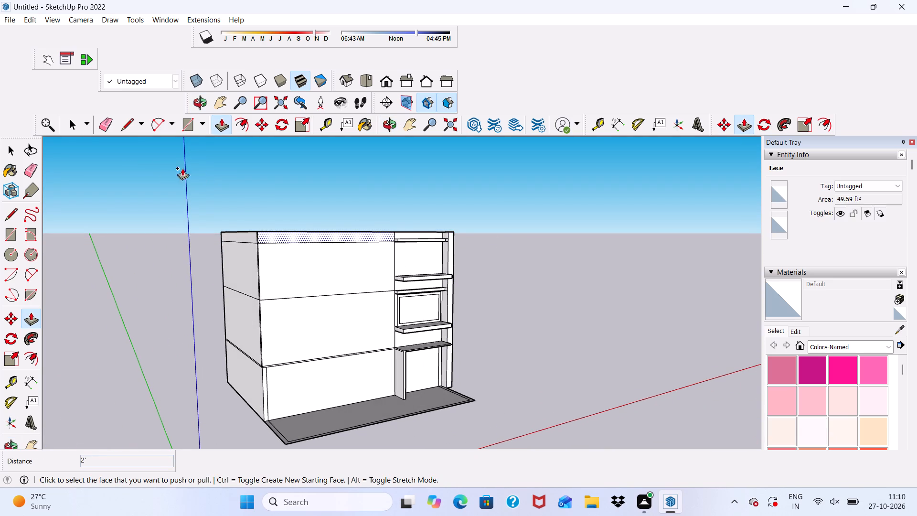
pyautogui.click(107, 129)
pyautogui.scroll(6, 405, 297)
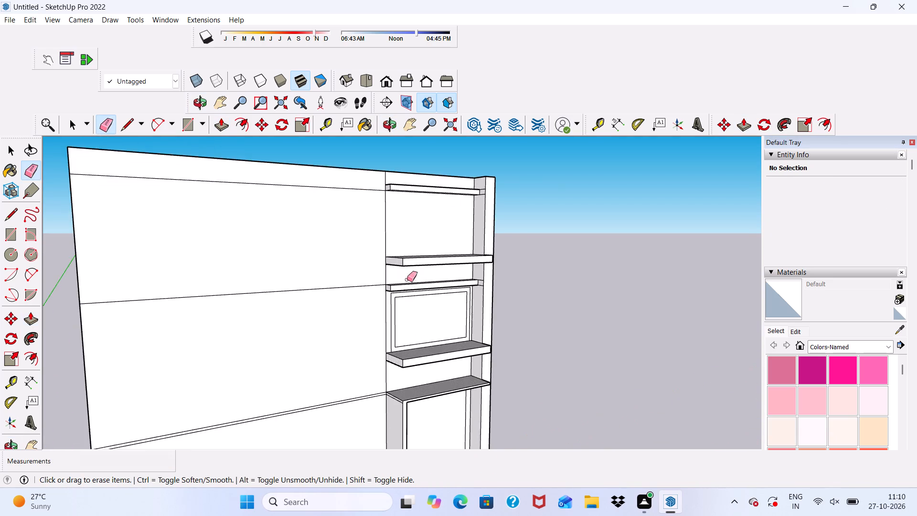
pyautogui.scroll(6, 422, 278)
pyautogui.scroll(-8, 488, 169)
pyautogui.scroll(13, 509, 153)
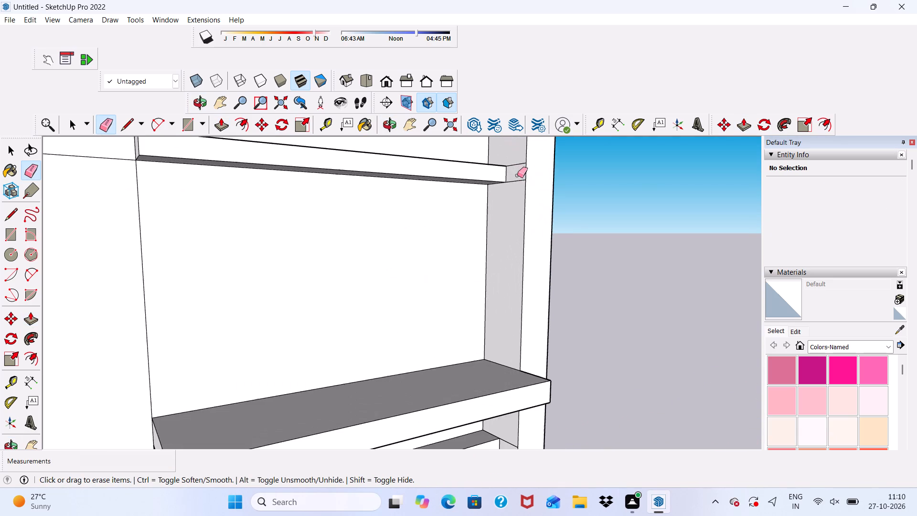
pyautogui.scroll(3, 516, 164)
pyautogui.moveTo(516, 163); pyautogui.dragTo(522, 184)
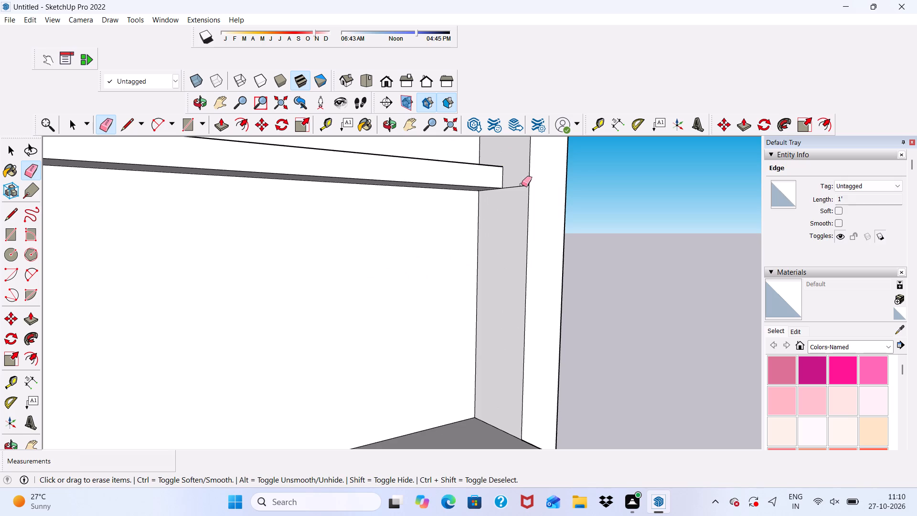
pyautogui.scroll(-13, 506, 182)
pyautogui.scroll(-1, 501, 317)
pyautogui.moveTo(501, 348); pyautogui.dragTo(400, 304, button='middle')
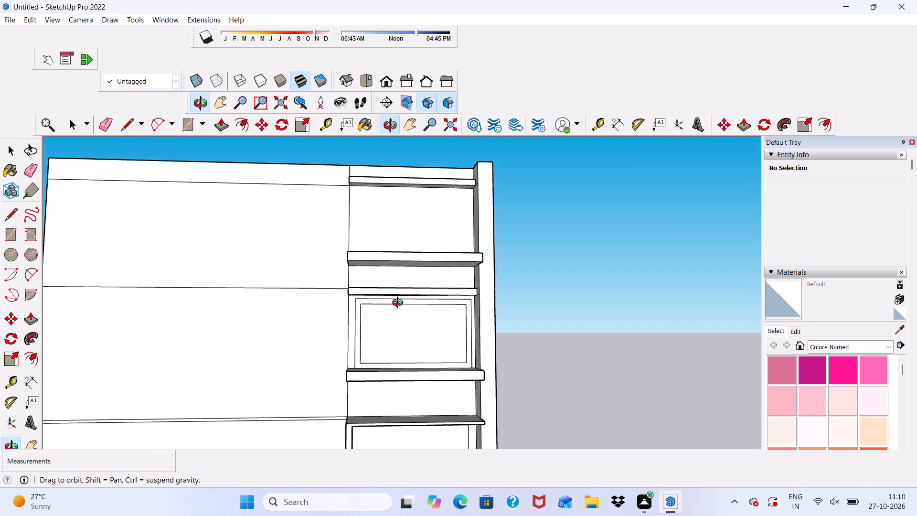
pyautogui.moveTo(400, 304); pyautogui.dragTo(410, 295, button='middle')
pyautogui.scroll(-2, 412, 292)
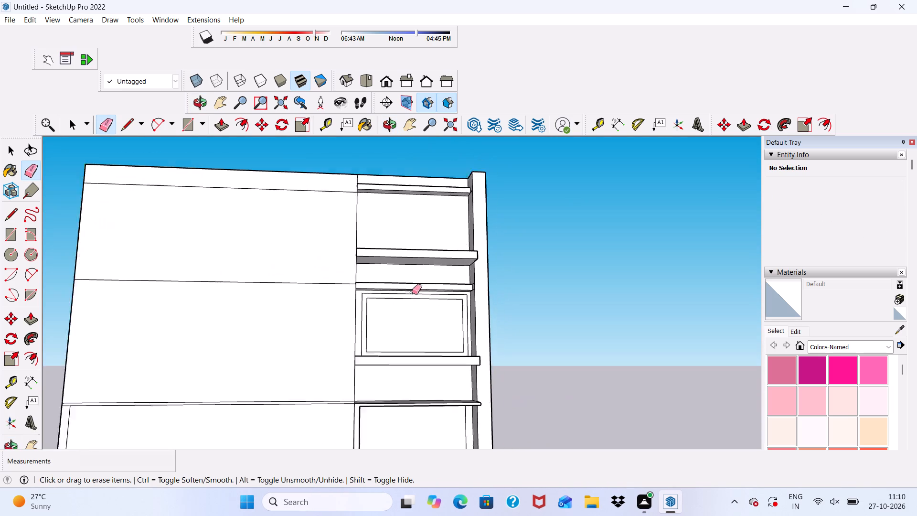
pyautogui.scroll(-4, 412, 292)
pyautogui.moveTo(419, 302); pyautogui.dragTo(510, 310, button='middle')
pyautogui.scroll(6, 480, 379)
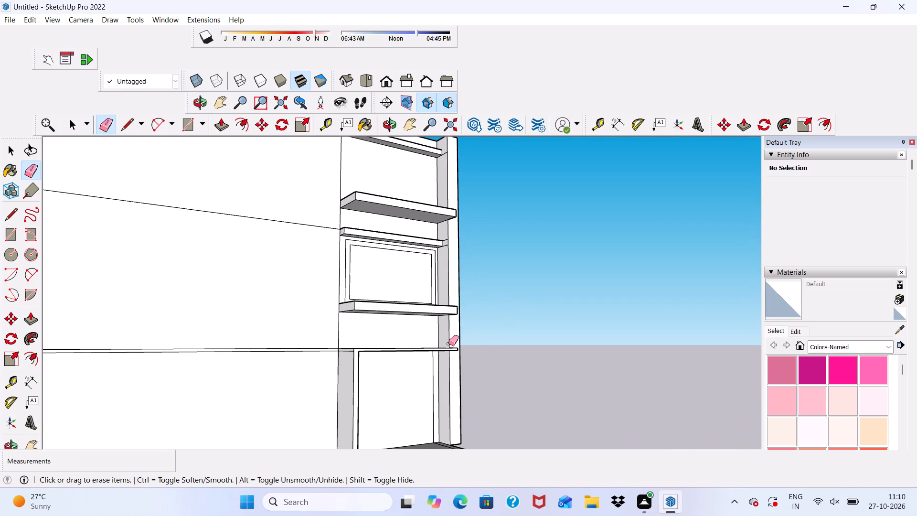
pyautogui.press('space')
# Push/Pull the corner pilaster's front face outward about 1' 7", flush with the front edges of the ledges.
pyautogui.scroll(5, 463, 339)
pyautogui.moveTo(463, 339); pyautogui.dragTo(348, 355, button='middle')
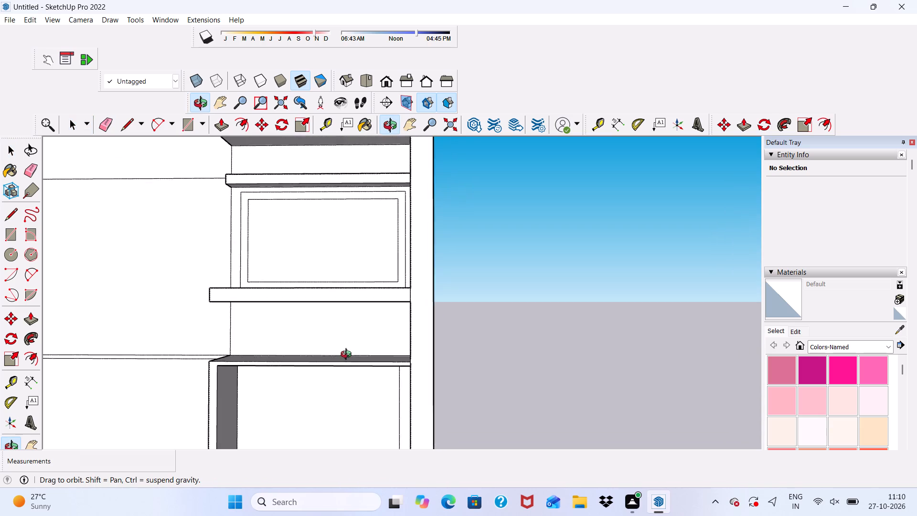
pyautogui.moveTo(348, 355); pyautogui.dragTo(348, 351, button='middle')
pyautogui.scroll(5, 388, 348)
pyautogui.click(449, 311)
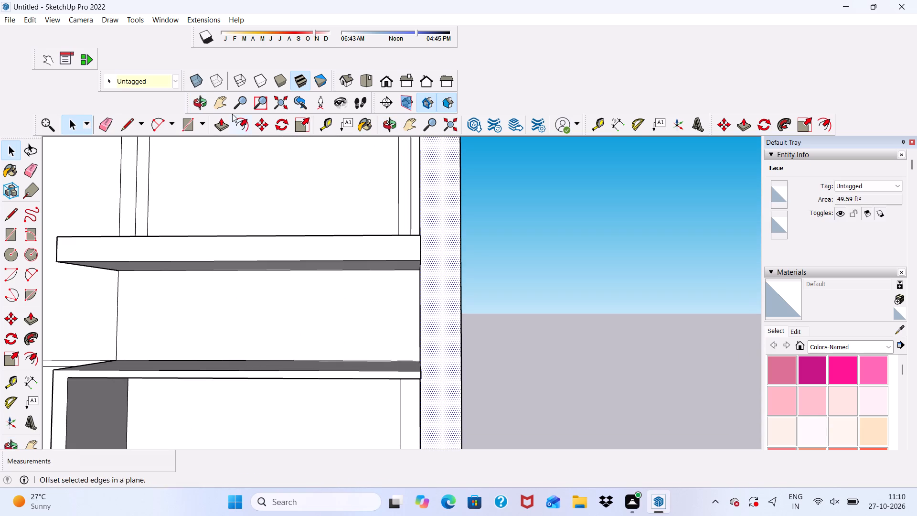
pyautogui.click(221, 125)
pyautogui.scroll(-6, 399, 240)
pyautogui.moveTo(407, 254); pyautogui.dragTo(495, 258, button='middle')
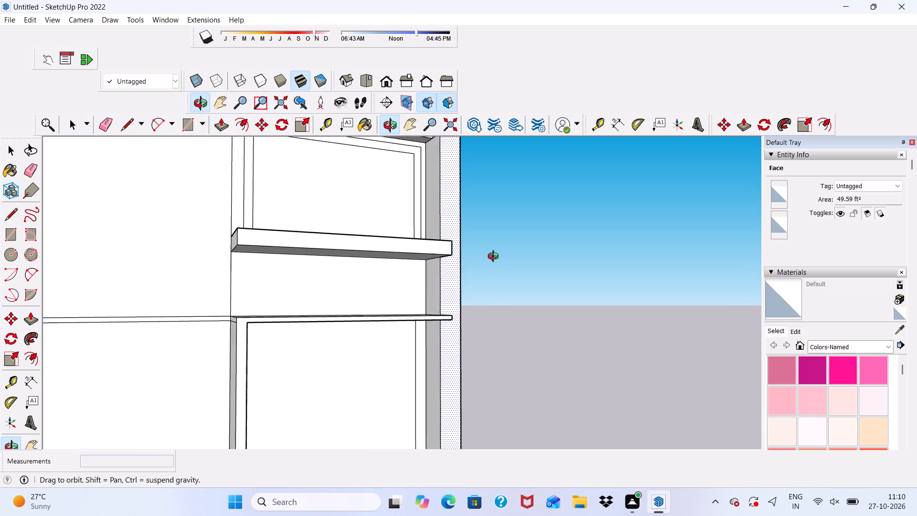
pyautogui.moveTo(495, 258); pyautogui.dragTo(501, 277, button='middle')
pyautogui.scroll(4, 444, 301)
pyautogui.click(445, 283)
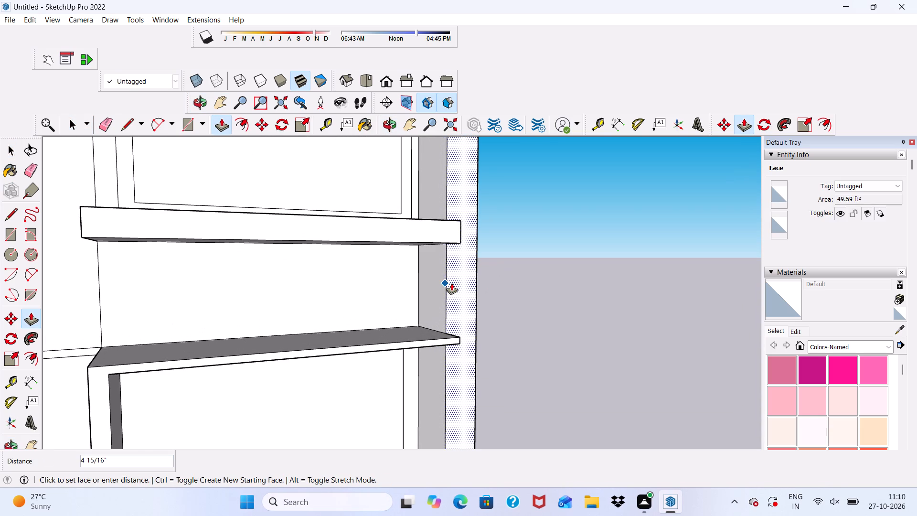
pyautogui.scroll(-2, 393, 272)
pyautogui.moveTo(393, 272); pyautogui.dragTo(404, 322, button='middle')
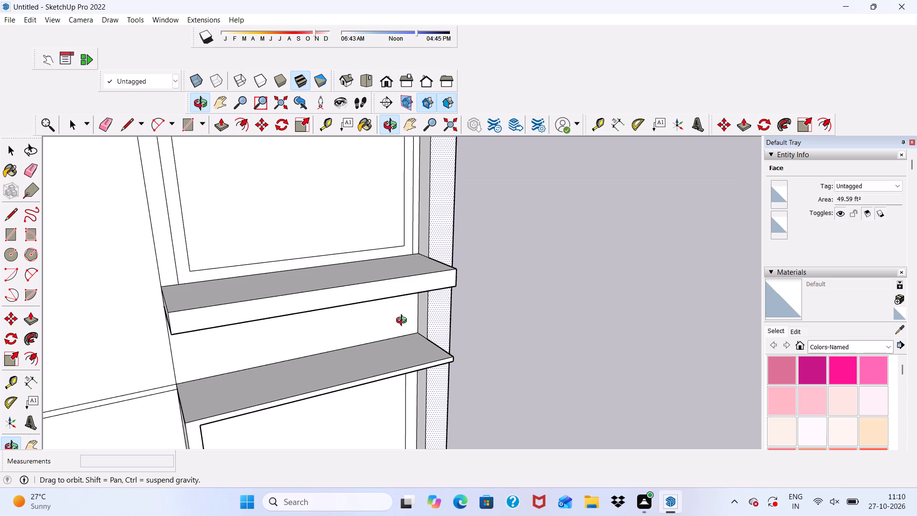
pyautogui.moveTo(404, 322); pyautogui.dragTo(390, 277, button='middle')
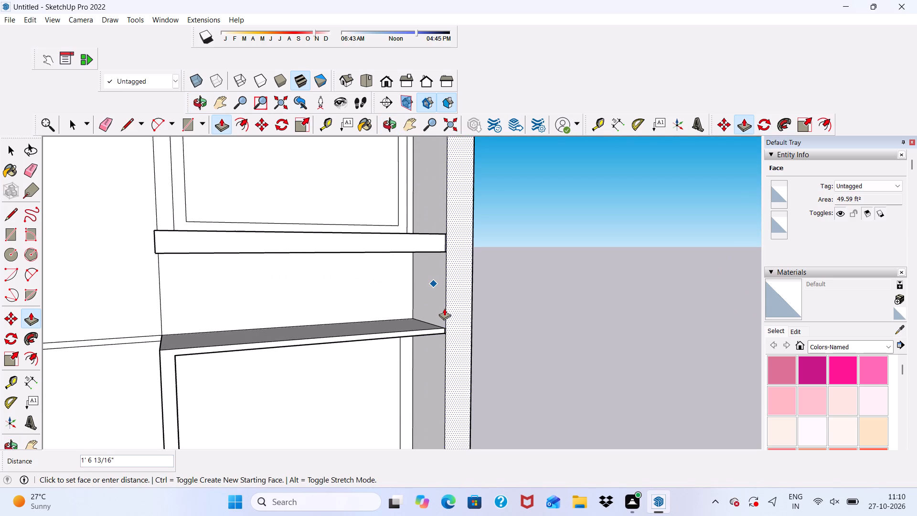
pyautogui.click(444, 308)
pyautogui.press('space')
# Erase the short edges on the pilaster's inner side face beside the band above the framed panel and the top band.
pyautogui.scroll(-3, 550, 253)
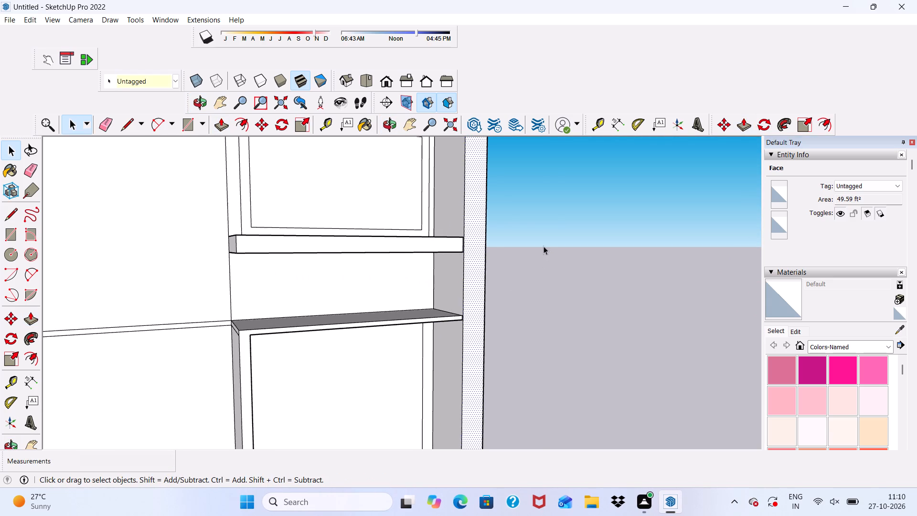
pyautogui.scroll(-15, 543, 246)
pyautogui.scroll(7, 470, 232)
pyautogui.scroll(-1, 490, 183)
pyautogui.moveTo(490, 201); pyautogui.dragTo(490, 239, button='middle')
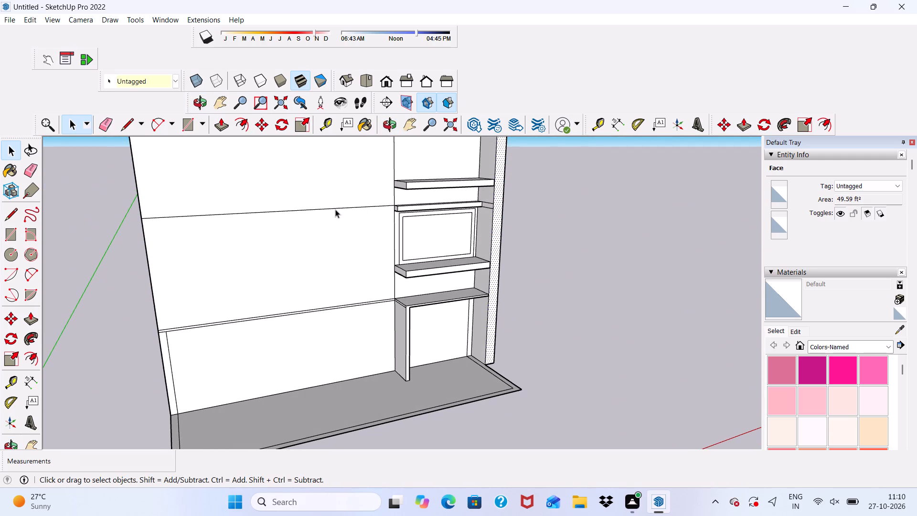
pyautogui.click(105, 123)
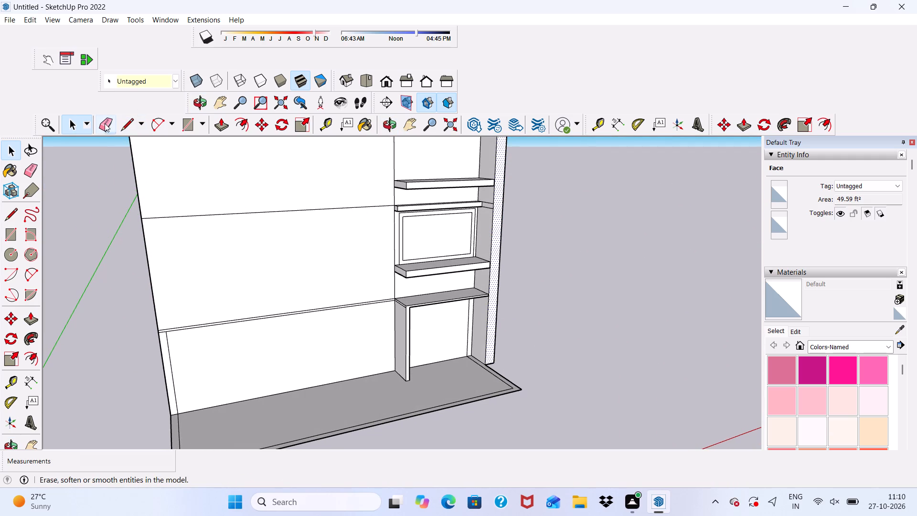
pyautogui.scroll(-1, 552, 264)
pyautogui.scroll(6, 467, 245)
pyautogui.scroll(3, 500, 169)
pyautogui.moveTo(517, 163); pyautogui.dragTo(523, 179)
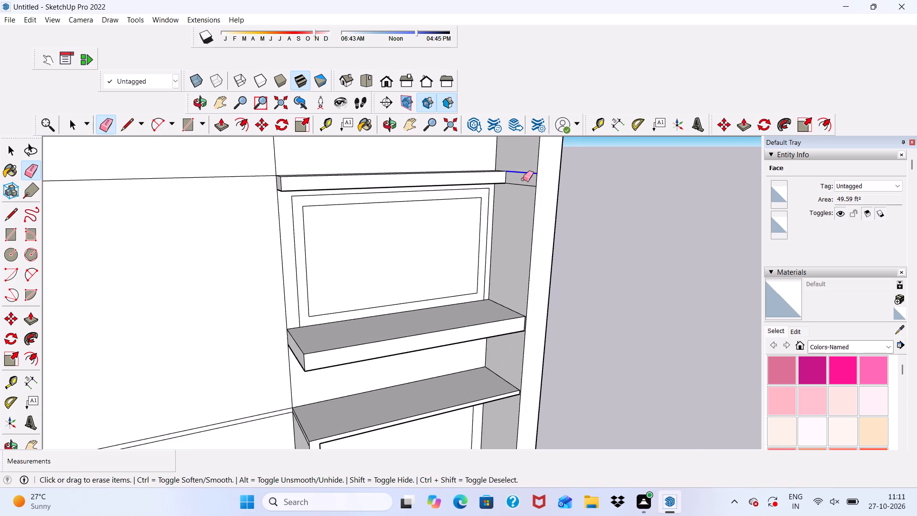
pyautogui.moveTo(523, 179); pyautogui.dragTo(523, 194)
pyautogui.scroll(-17, 520, 199)
pyautogui.scroll(8, 503, 197)
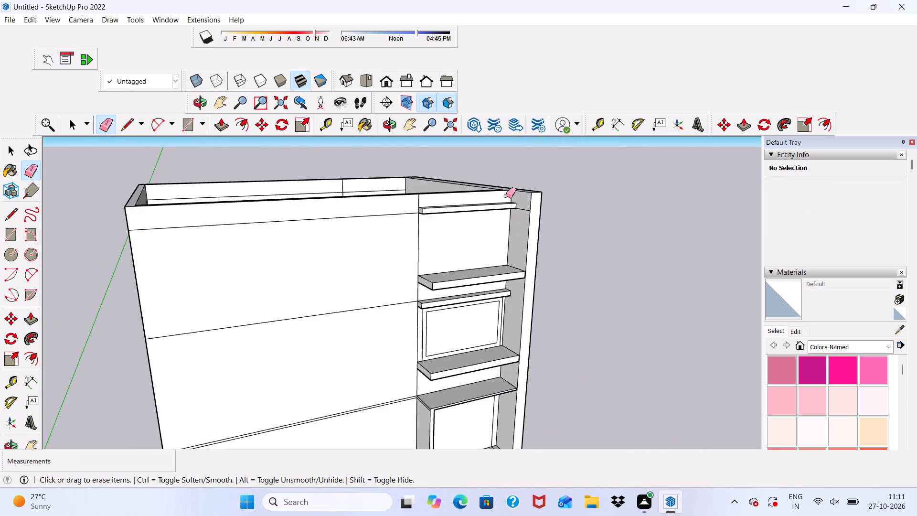
pyautogui.scroll(5, 506, 196)
pyautogui.moveTo(523, 206); pyautogui.dragTo(527, 213)
# Examine the whole front facade with its ledges, bands and corner pilaster from several angles.
pyautogui.scroll(-7, 512, 213)
pyautogui.moveTo(495, 274); pyautogui.dragTo(463, 198, button='middle')
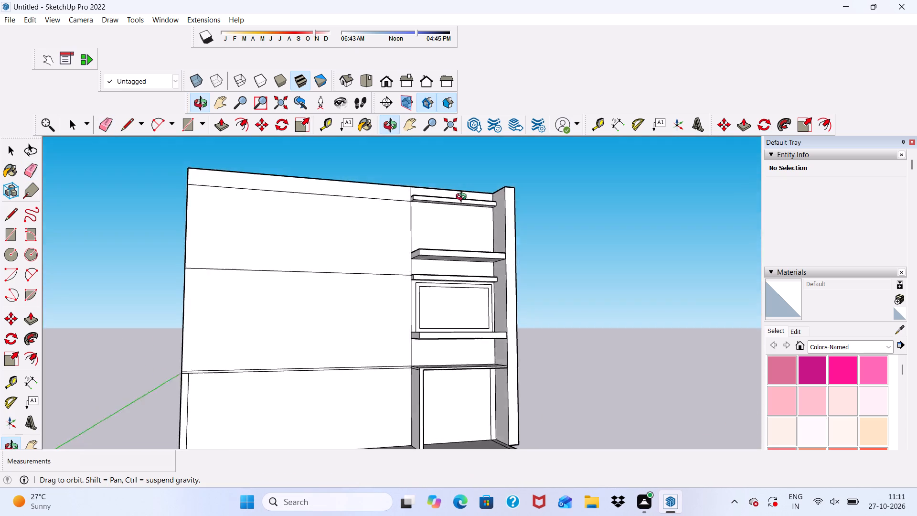
pyautogui.moveTo(463, 198); pyautogui.dragTo(438, 180, button='middle')
pyautogui.scroll(2, 438, 180)
pyautogui.scroll(-6, 440, 191)
pyautogui.moveTo(504, 308); pyautogui.dragTo(489, 334, button='middle')
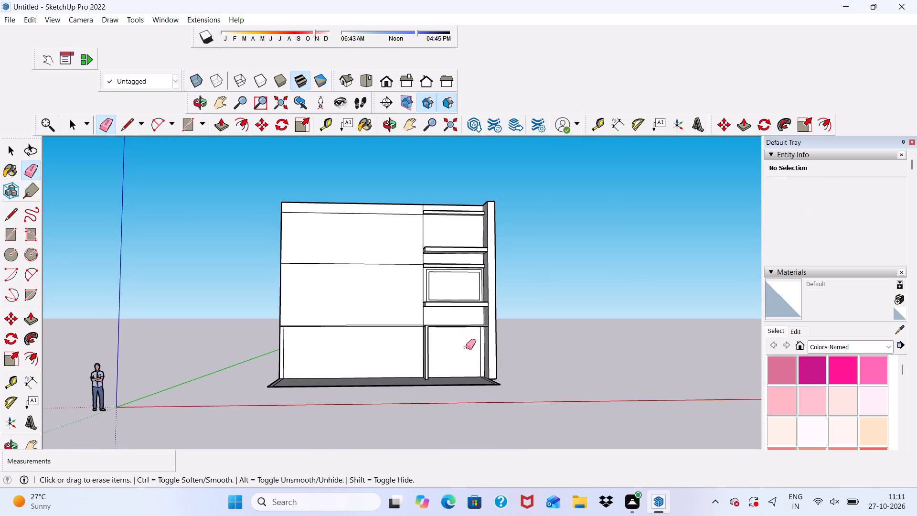
pyautogui.moveTo(466, 348); pyautogui.dragTo(525, 348, button='middle')
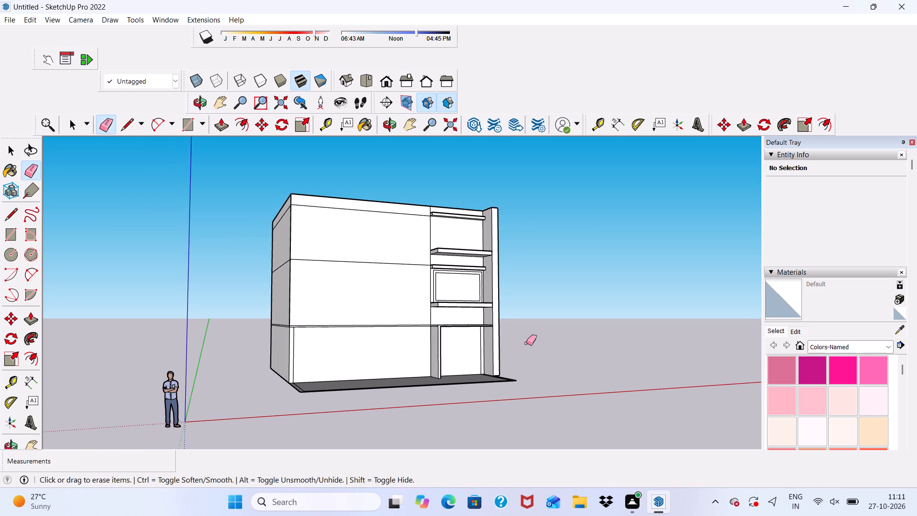
pyautogui.press('space')
pyautogui.scroll(6, 457, 227)
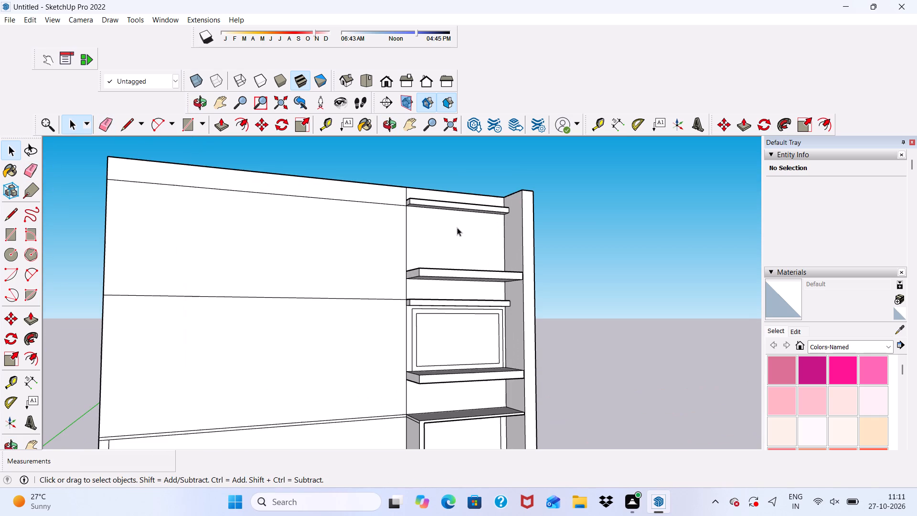
pyautogui.moveTo(457, 227); pyautogui.dragTo(395, 242, button='middle')
pyautogui.scroll(1, 395, 242)
pyautogui.scroll(-7, 394, 229)
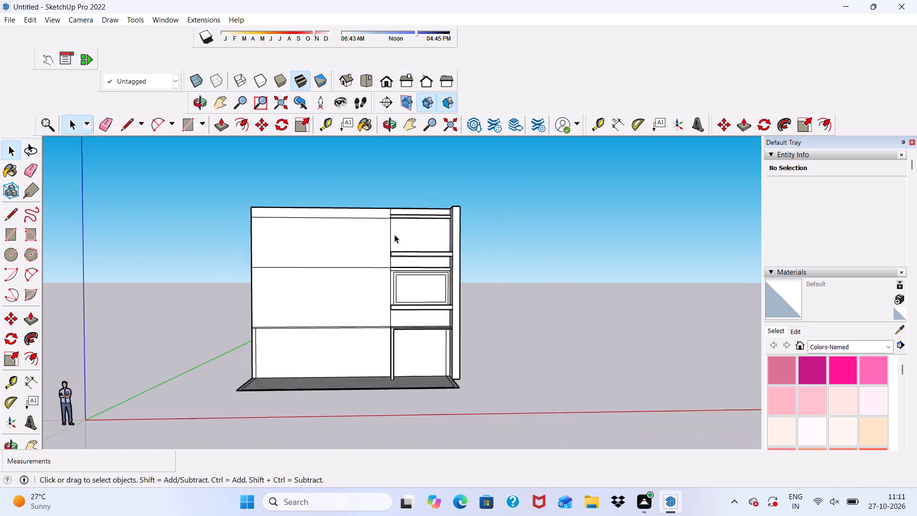
pyautogui.scroll(-7, 395, 235)
# Erase both nested rectangular outlines of the framed panel between the thin band and the ledge, keeping the surrounding wall edges.
pyautogui.scroll(16, 410, 289)
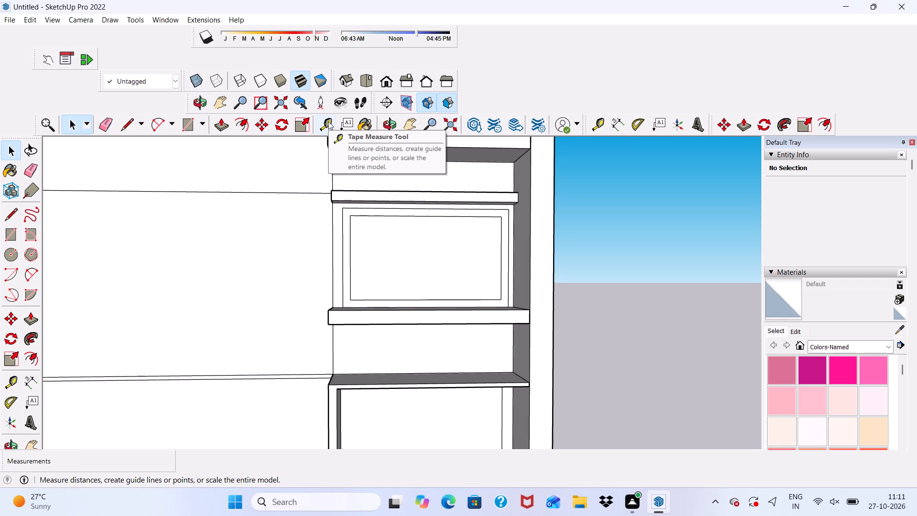
pyautogui.press('space')
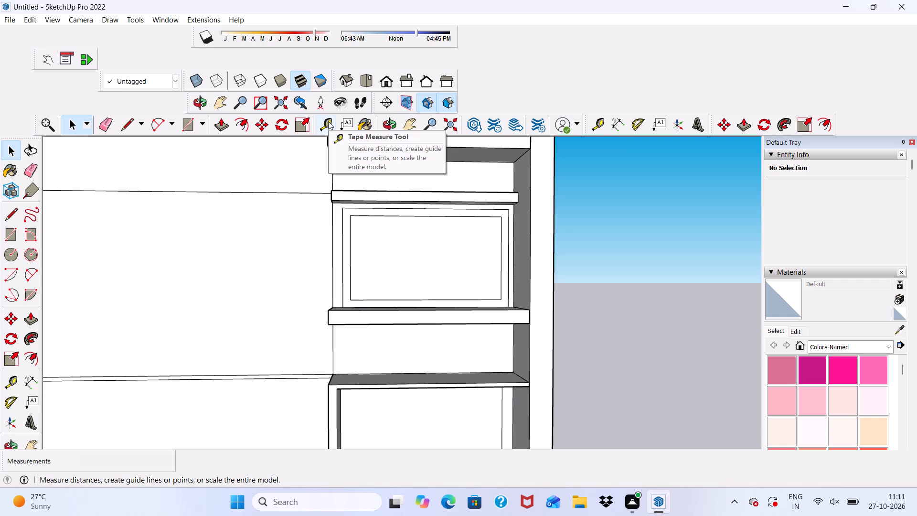
pyautogui.click(104, 118)
pyautogui.scroll(5, 351, 204)
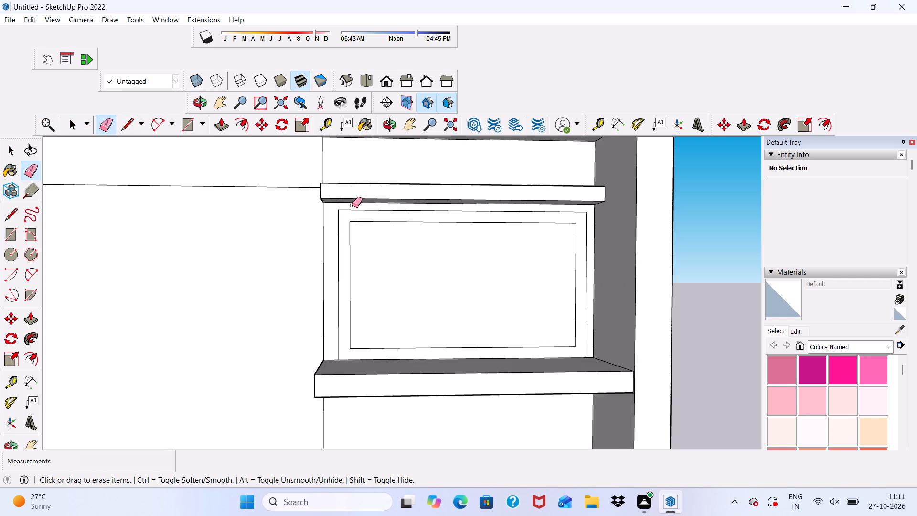
pyautogui.moveTo(352, 205); pyautogui.dragTo(336, 260)
pyautogui.scroll(-3, 335, 237)
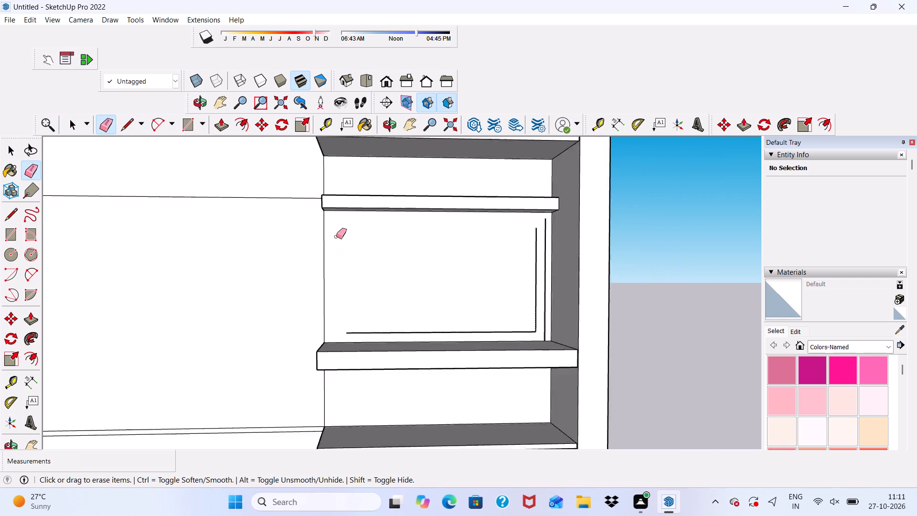
pyautogui.scroll(-4, 336, 236)
pyautogui.moveTo(350, 274); pyautogui.dragTo(352, 289, button='middle')
pyautogui.scroll(5, 386, 312)
pyautogui.moveTo(388, 313); pyautogui.dragTo(391, 319)
pyautogui.moveTo(557, 233); pyautogui.dragTo(540, 243)
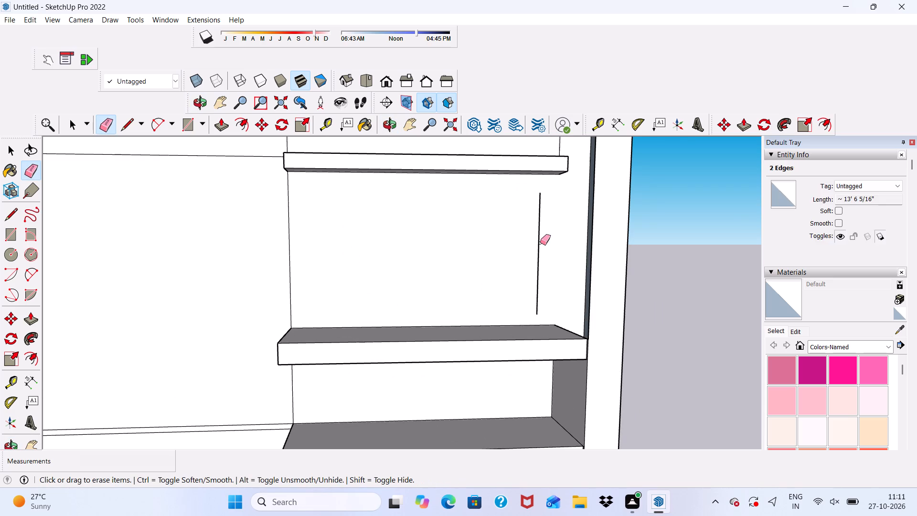
pyautogui.hotkey('ctrl', 'z')
pyautogui.scroll(6, 536, 238)
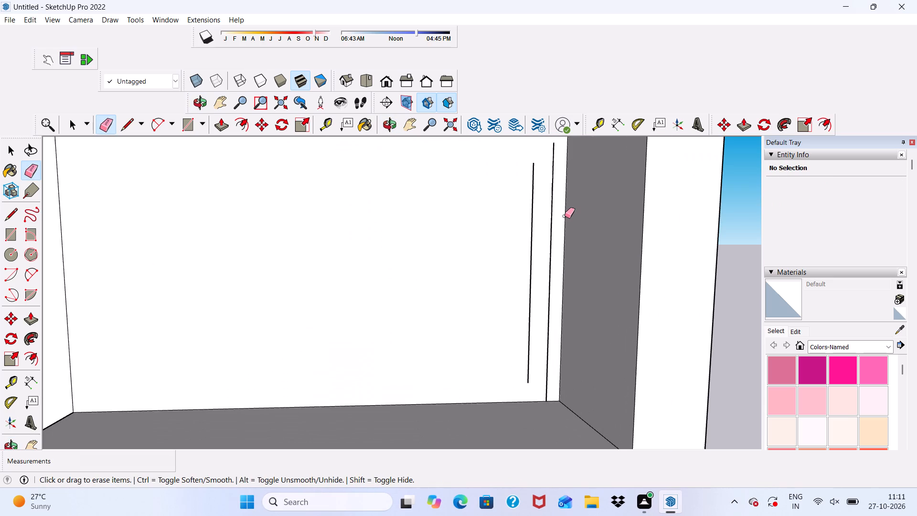
pyautogui.moveTo(558, 215); pyautogui.dragTo(524, 247)
pyautogui.scroll(-5, 526, 236)
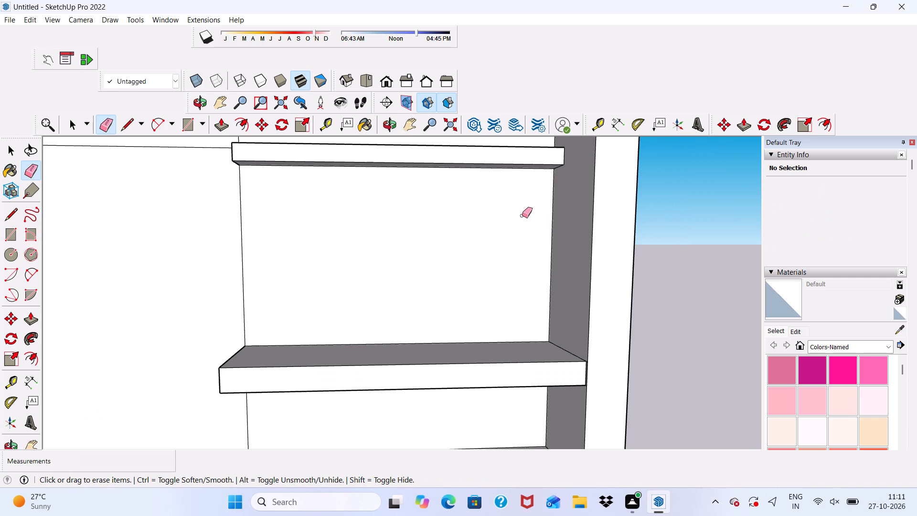
pyautogui.scroll(1, 480, 240)
pyautogui.press('space')
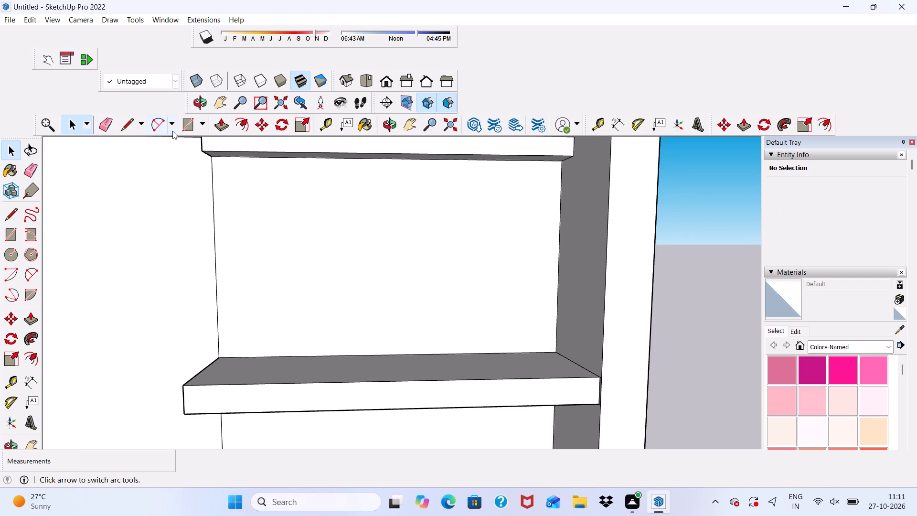
# Draw a rectangle about 12' 2" by 6' 11" on the wall, from the thin band's underside to the ledge's inner corner at the pilaster.
pyautogui.click(192, 118)
pyautogui.scroll(-4, 227, 195)
pyautogui.moveTo(237, 215); pyautogui.dragTo(228, 173, button='middle')
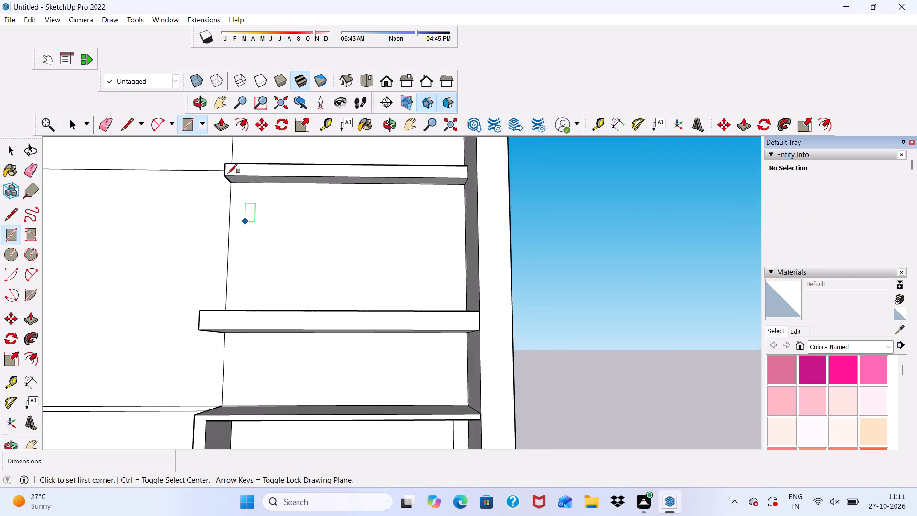
pyautogui.scroll(11, 229, 175)
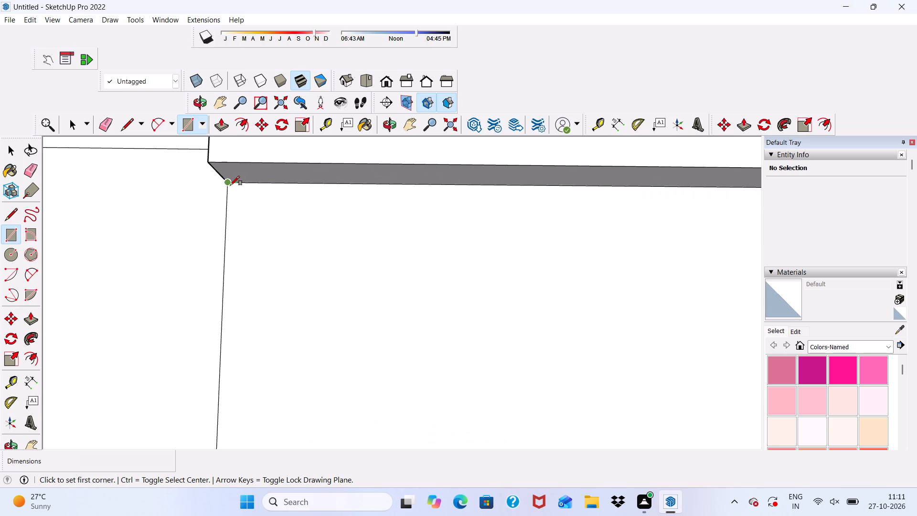
pyautogui.click(229, 184)
pyautogui.scroll(-12, 249, 199)
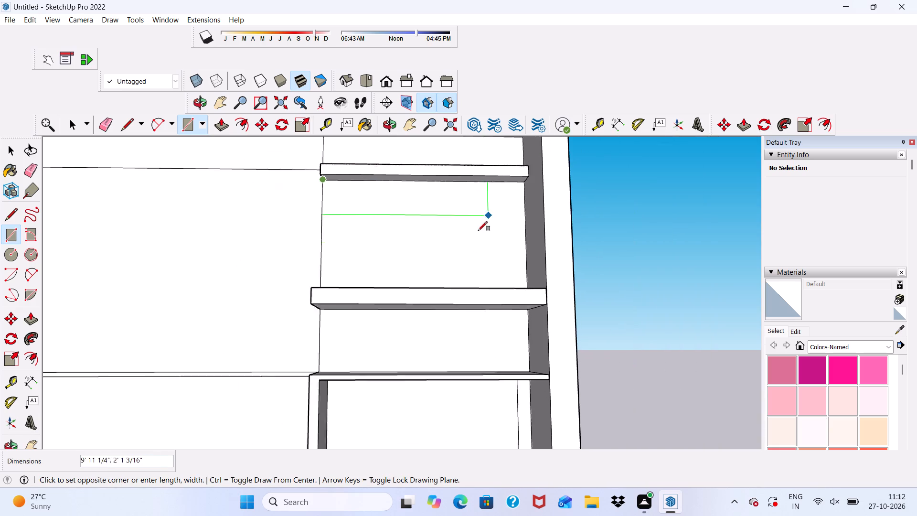
pyautogui.scroll(-2, 478, 231)
pyautogui.scroll(7, 511, 253)
pyautogui.scroll(-5, 511, 253)
pyautogui.moveTo(511, 253); pyautogui.dragTo(519, 301, button='middle')
pyautogui.scroll(6, 519, 301)
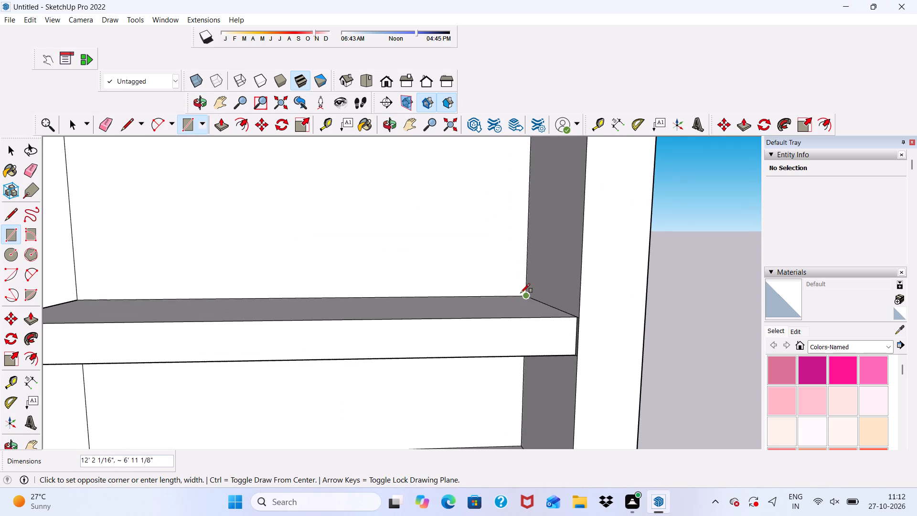
pyautogui.click(521, 293)
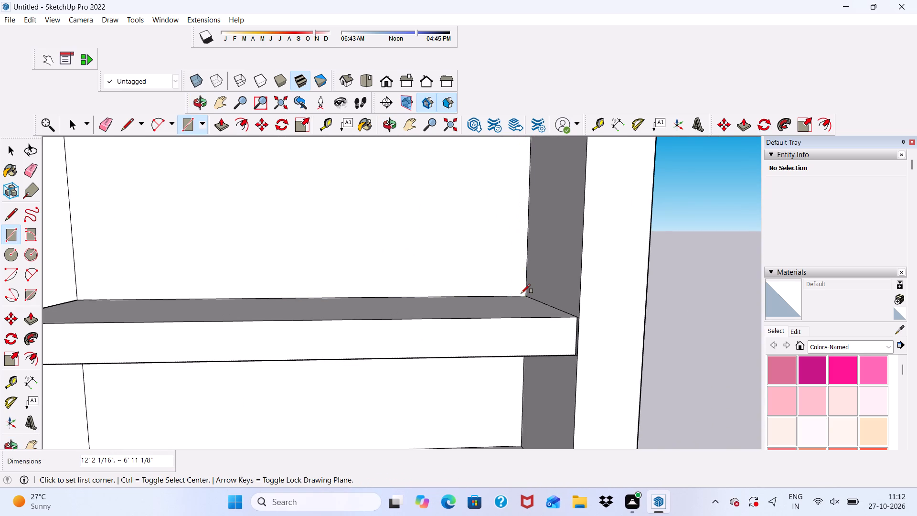
pyautogui.scroll(-4, 420, 234)
pyautogui.press('space')
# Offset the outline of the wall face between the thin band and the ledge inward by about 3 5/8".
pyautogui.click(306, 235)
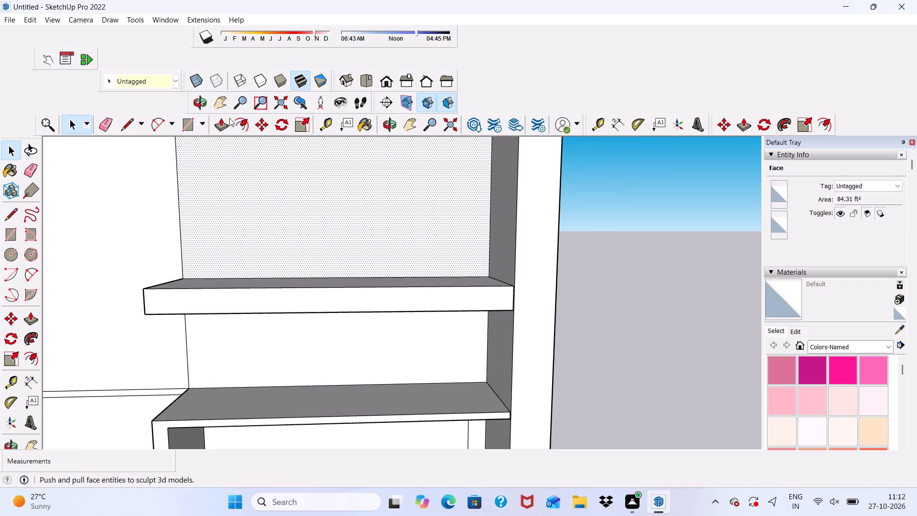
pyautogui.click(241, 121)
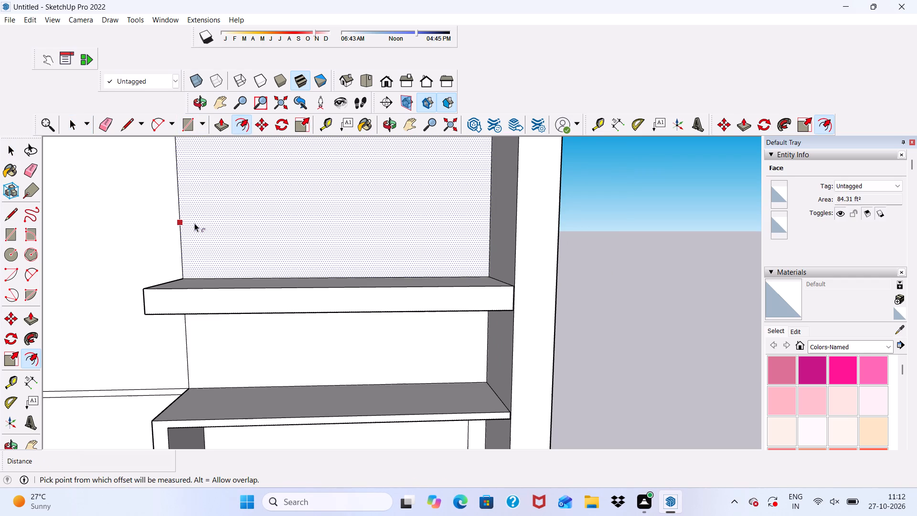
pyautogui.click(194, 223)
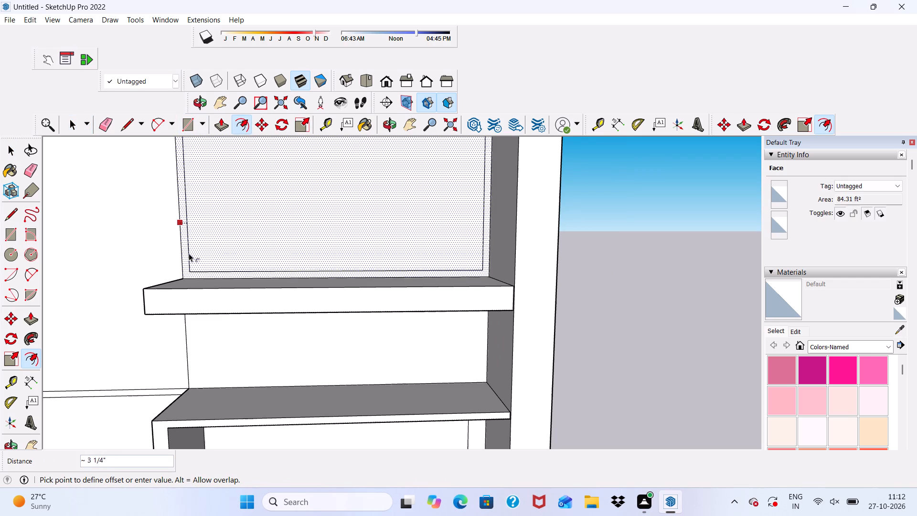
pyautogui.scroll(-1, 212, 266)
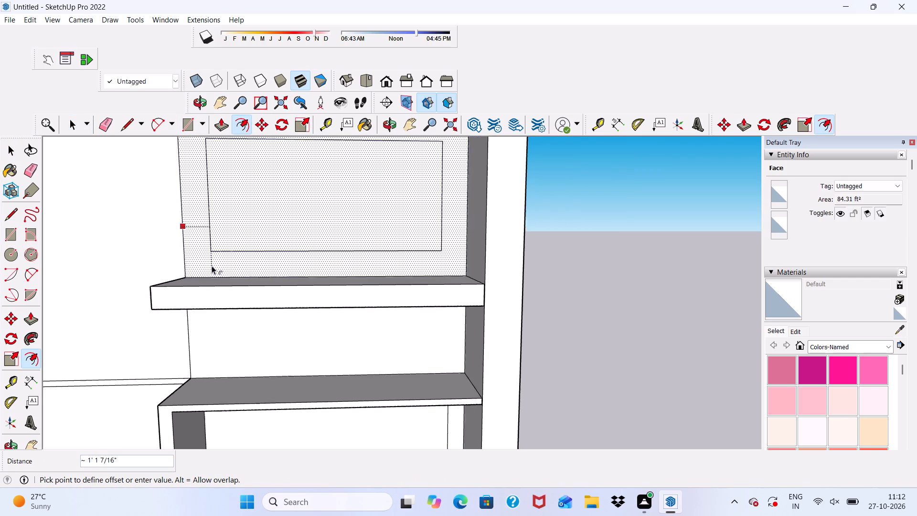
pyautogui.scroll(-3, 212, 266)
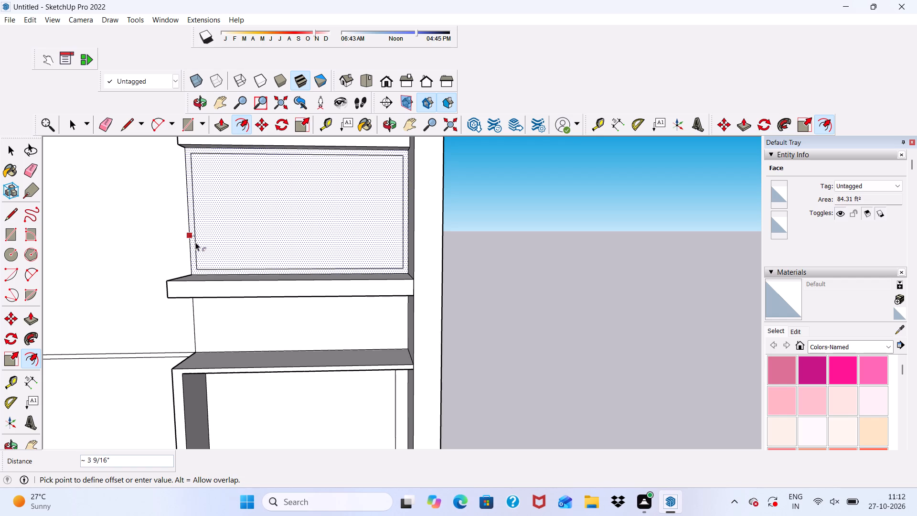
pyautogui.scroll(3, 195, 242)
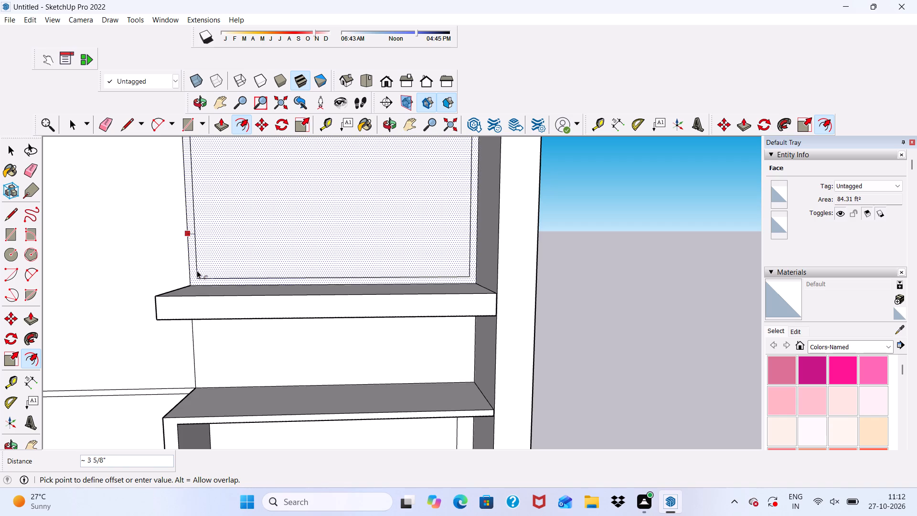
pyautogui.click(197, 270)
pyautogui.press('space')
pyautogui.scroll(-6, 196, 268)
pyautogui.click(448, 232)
# Examine the inset outline on the wall between the thin band and the ledge, near and far, including its corners at the pilaster.
pyautogui.moveTo(359, 243); pyautogui.dragTo(341, 213, button='middle')
pyautogui.scroll(5, 299, 203)
pyautogui.scroll(-1, 290, 226)
pyautogui.moveTo(290, 226); pyautogui.dragTo(287, 275, button='middle')
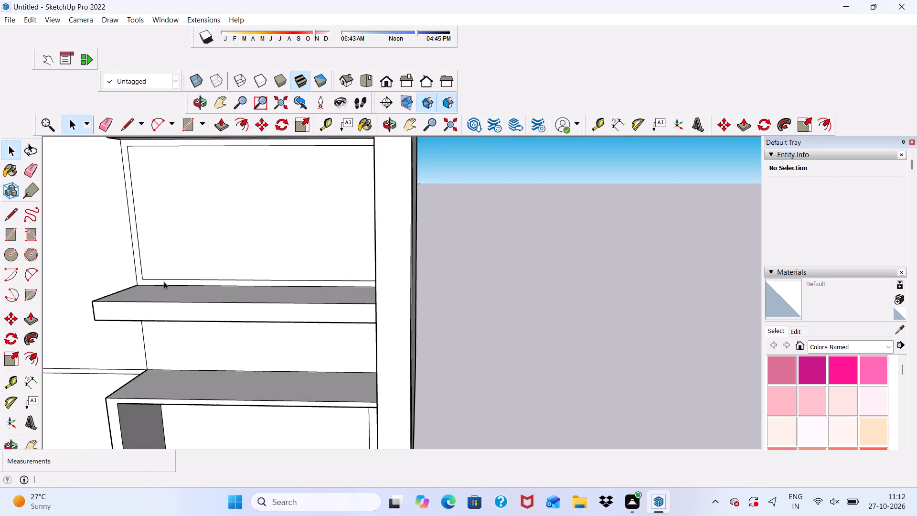
pyautogui.scroll(7, 140, 281)
pyautogui.scroll(-3, 150, 241)
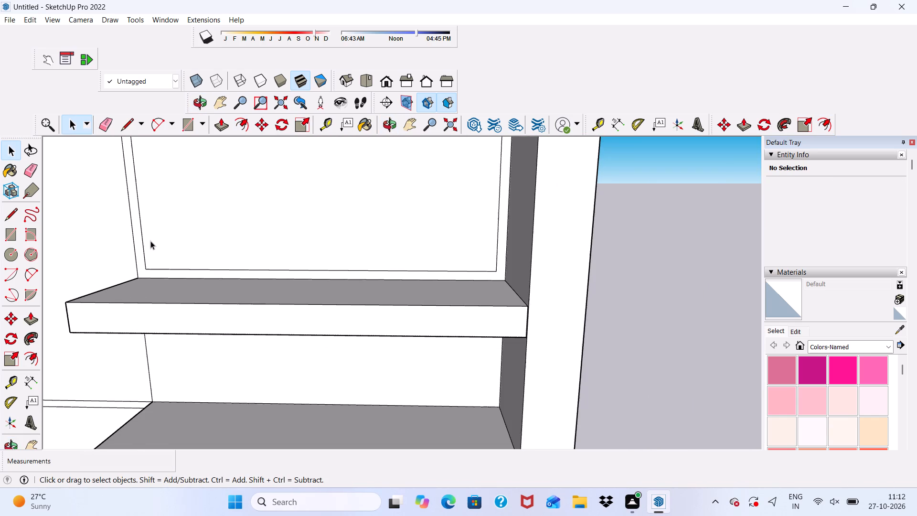
pyautogui.moveTo(150, 241); pyautogui.dragTo(158, 222, button='middle')
pyautogui.scroll(4, 158, 222)
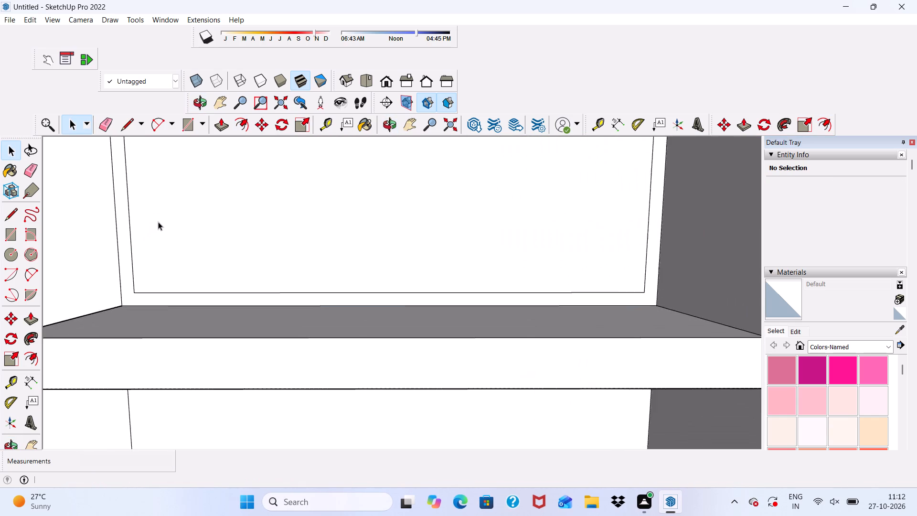
pyautogui.scroll(9, 158, 222)
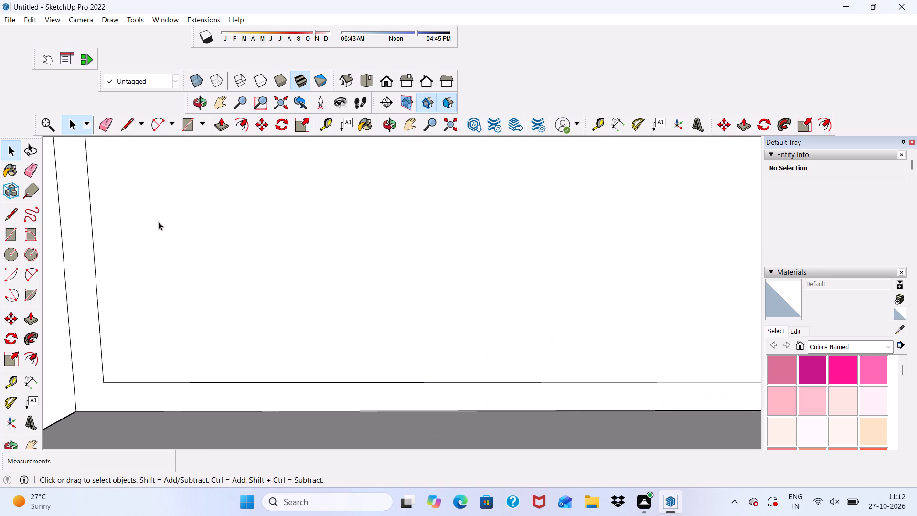
pyautogui.scroll(-20, 105, 201)
pyautogui.scroll(-2, 194, 204)
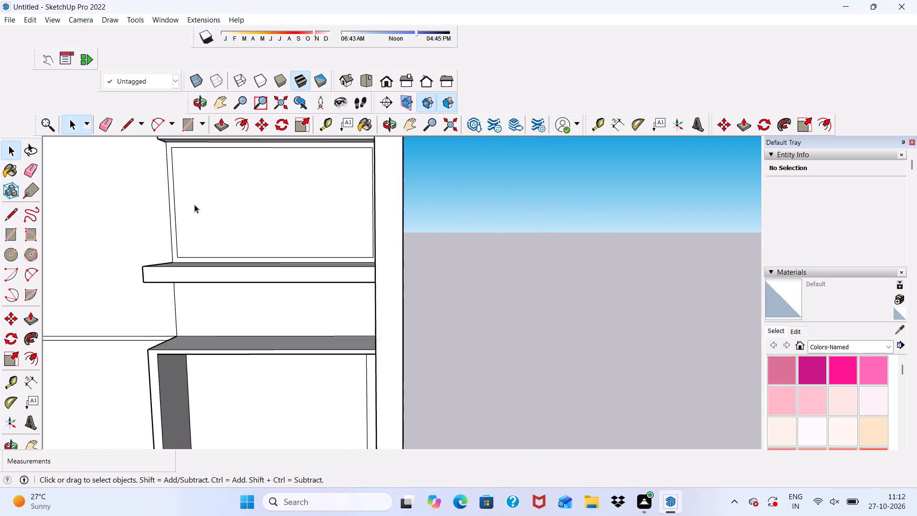
pyautogui.scroll(-3, 194, 204)
pyautogui.scroll(3, 173, 201)
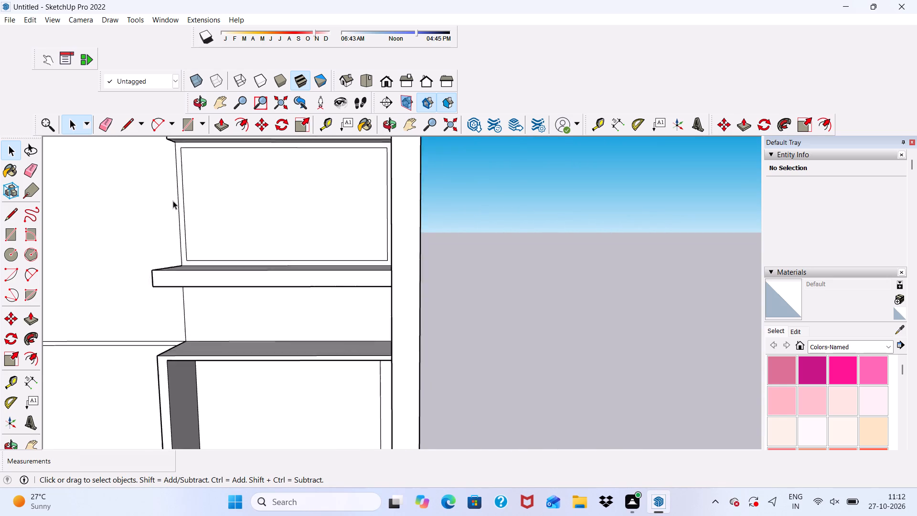
pyautogui.scroll(4, 173, 201)
pyautogui.scroll(-2, 176, 195)
pyautogui.scroll(-1, 255, 247)
pyautogui.middleClick(255, 247)
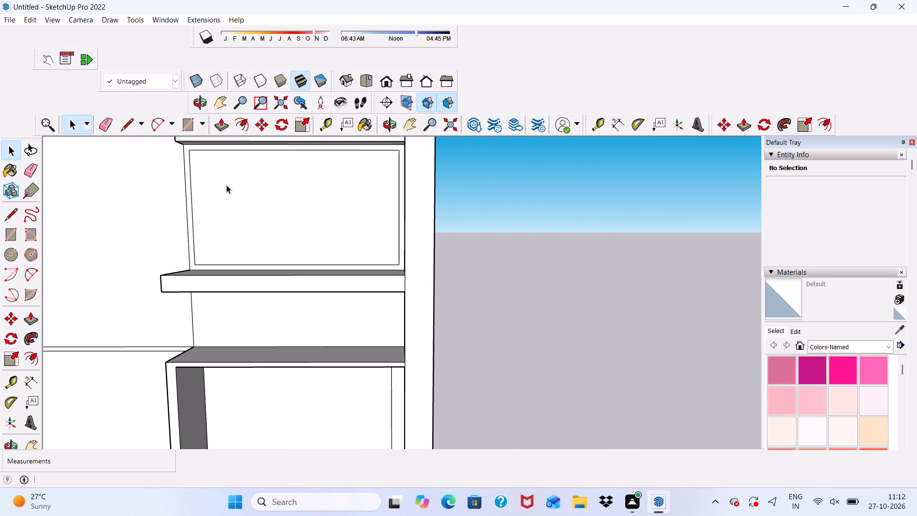
pyautogui.scroll(6, 213, 159)
pyautogui.scroll(-7, 213, 158)
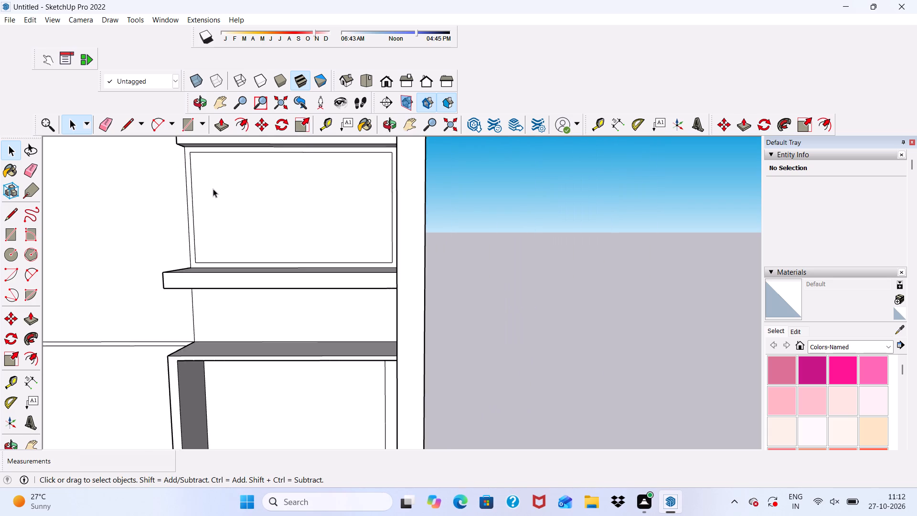
pyautogui.scroll(-5, 213, 189)
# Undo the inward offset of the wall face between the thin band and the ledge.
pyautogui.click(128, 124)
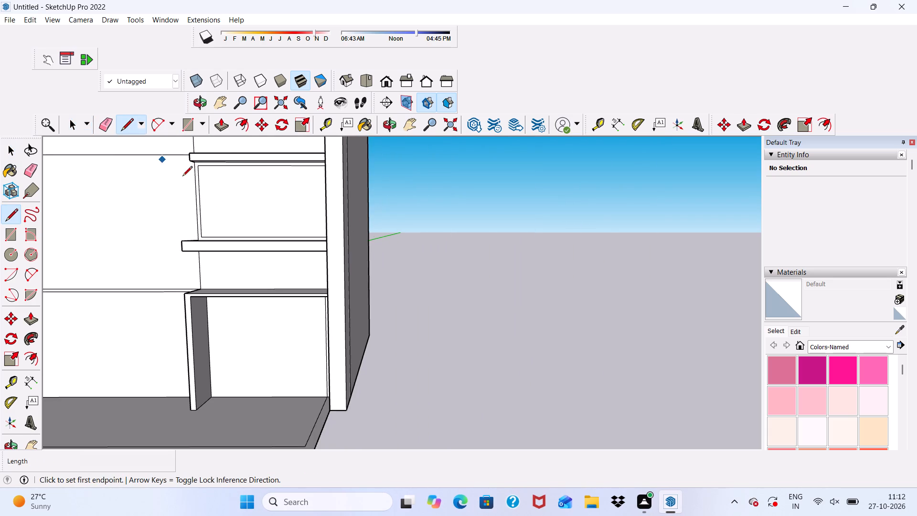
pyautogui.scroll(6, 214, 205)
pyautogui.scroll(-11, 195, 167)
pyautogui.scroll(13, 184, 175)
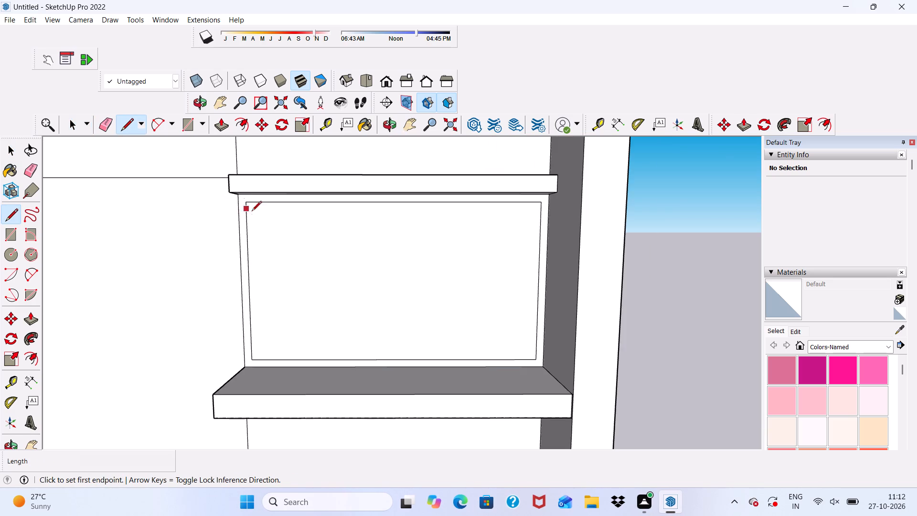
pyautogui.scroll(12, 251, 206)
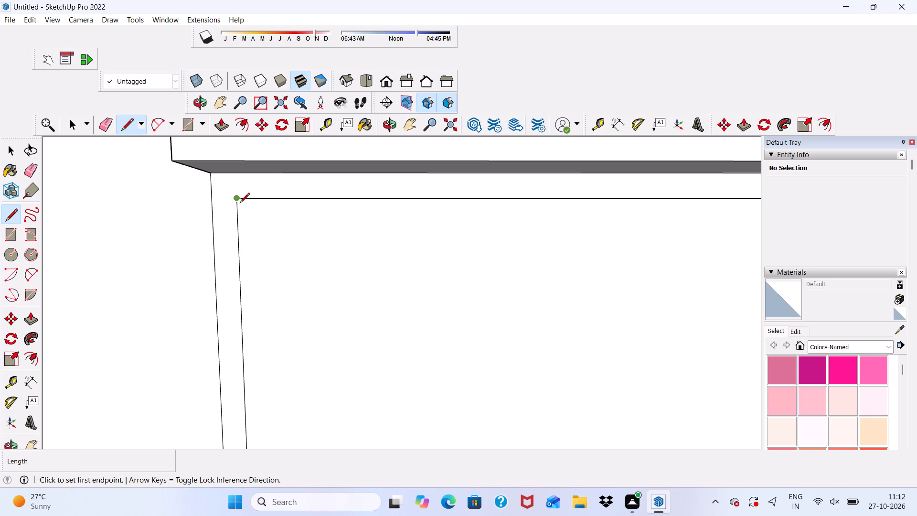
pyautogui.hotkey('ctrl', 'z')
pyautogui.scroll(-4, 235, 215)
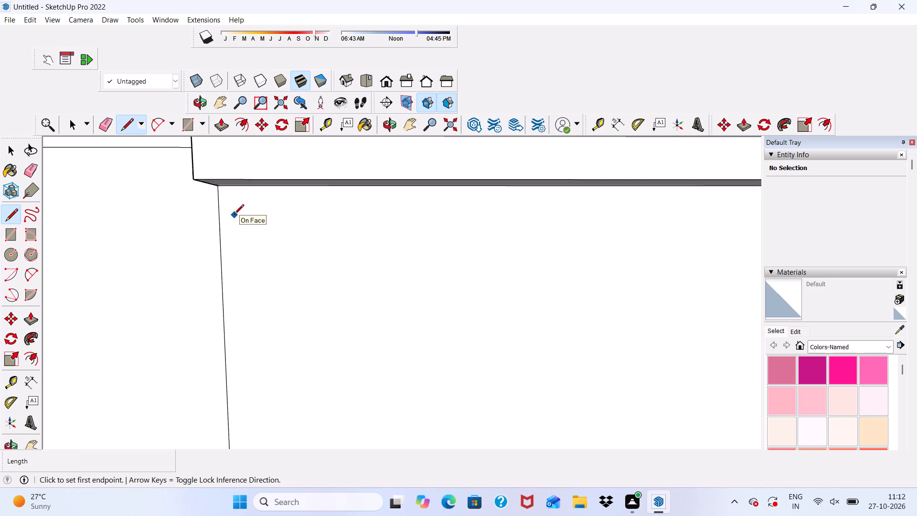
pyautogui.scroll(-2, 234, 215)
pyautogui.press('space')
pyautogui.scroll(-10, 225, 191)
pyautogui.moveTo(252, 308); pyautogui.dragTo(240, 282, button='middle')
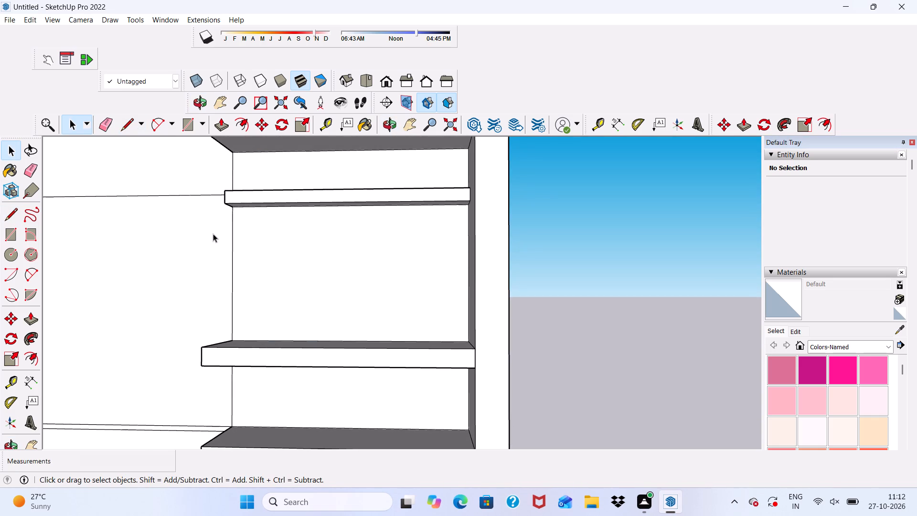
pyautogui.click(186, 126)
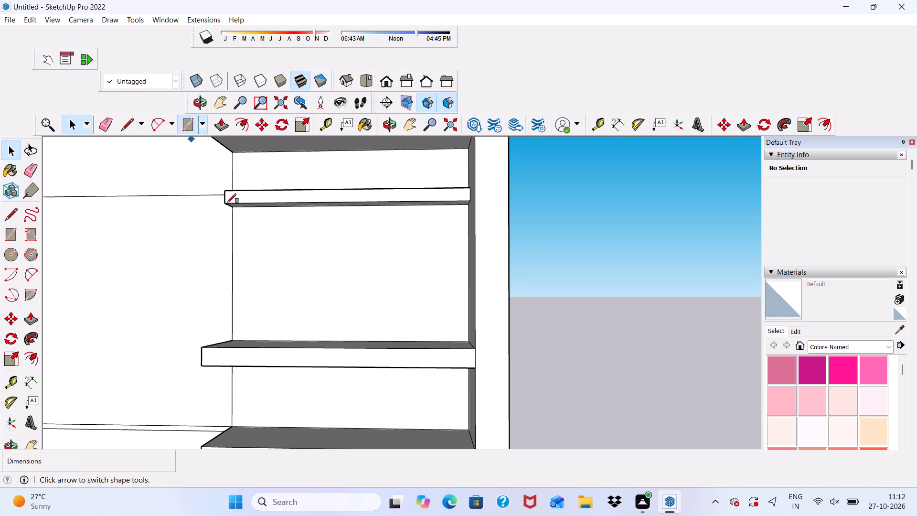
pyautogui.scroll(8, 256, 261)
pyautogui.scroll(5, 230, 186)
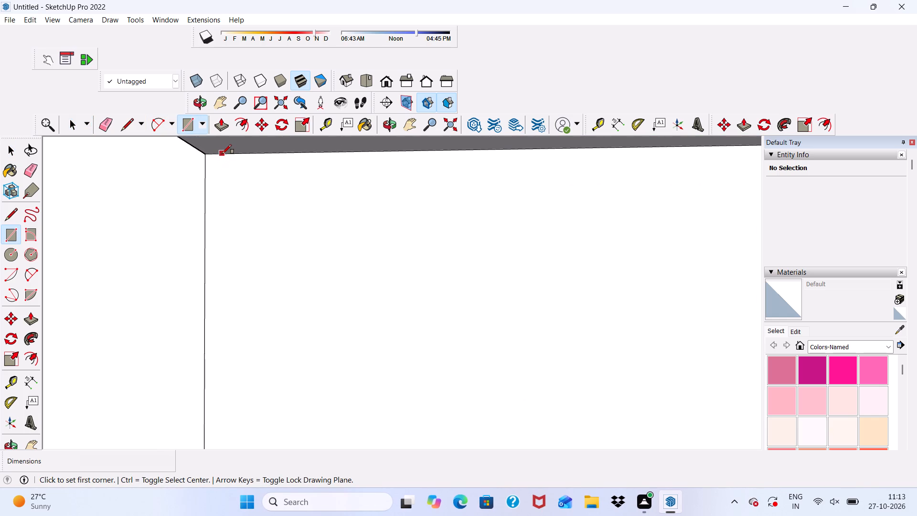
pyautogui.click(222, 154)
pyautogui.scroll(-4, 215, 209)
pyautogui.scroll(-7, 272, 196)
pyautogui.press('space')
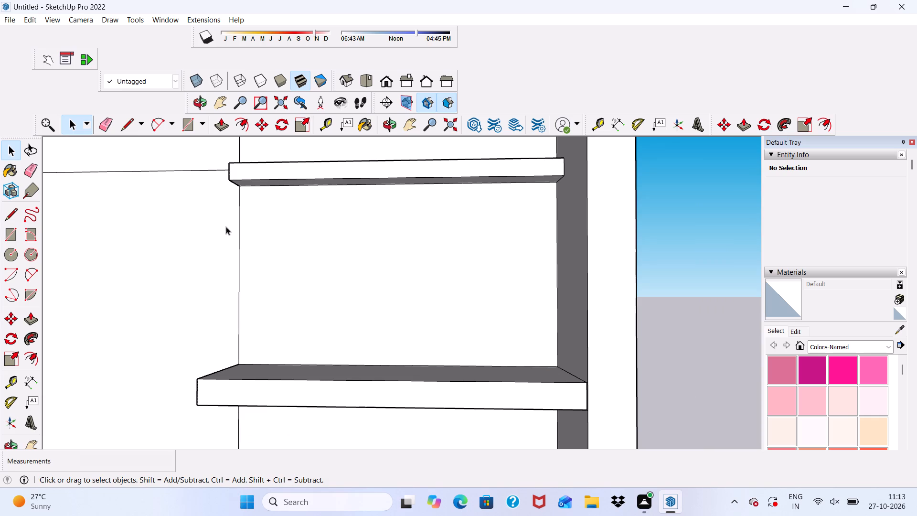
# Draw a rectangle about 11' 2 1/2" by 6' 11" on the wall from the thin band's underside to the ledge, inset from both side edges.
pyautogui.click(186, 120)
pyautogui.scroll(5, 239, 226)
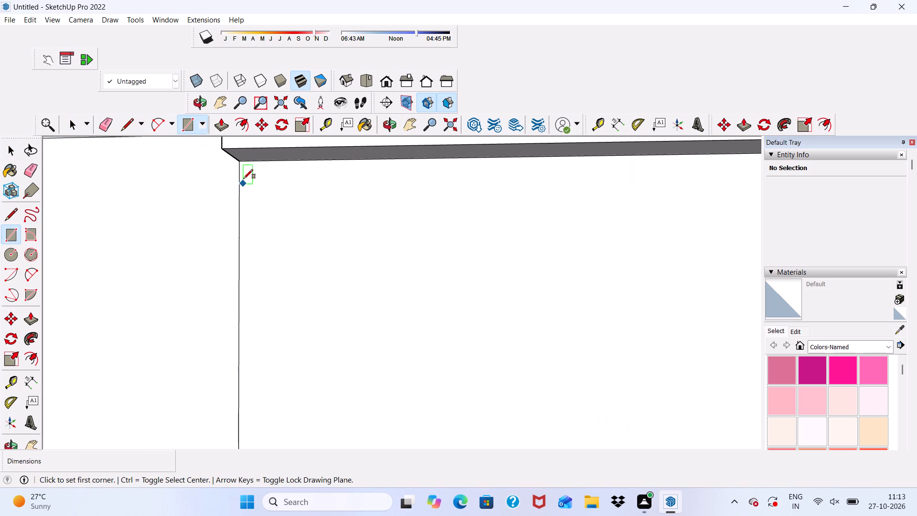
pyautogui.click(253, 161)
pyautogui.scroll(-5, 261, 210)
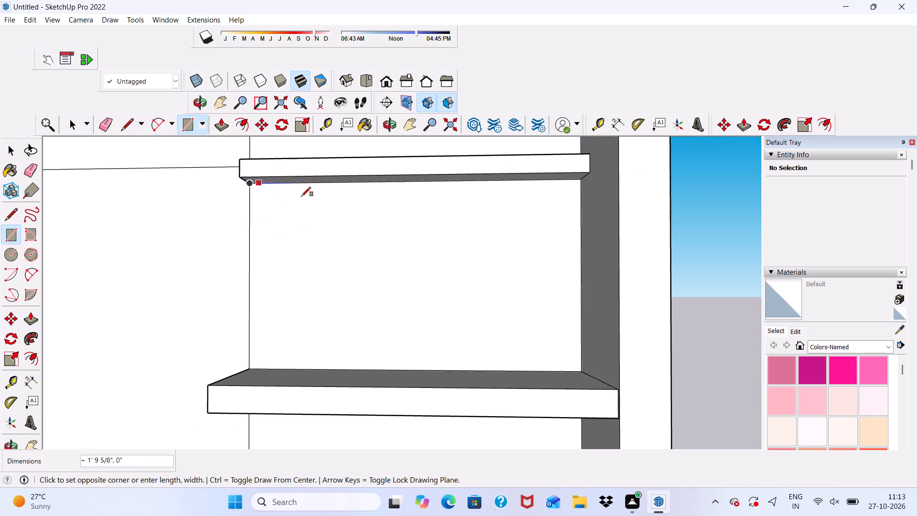
pyautogui.scroll(-6, 301, 196)
pyautogui.moveTo(422, 285); pyautogui.dragTo(437, 318, button='middle')
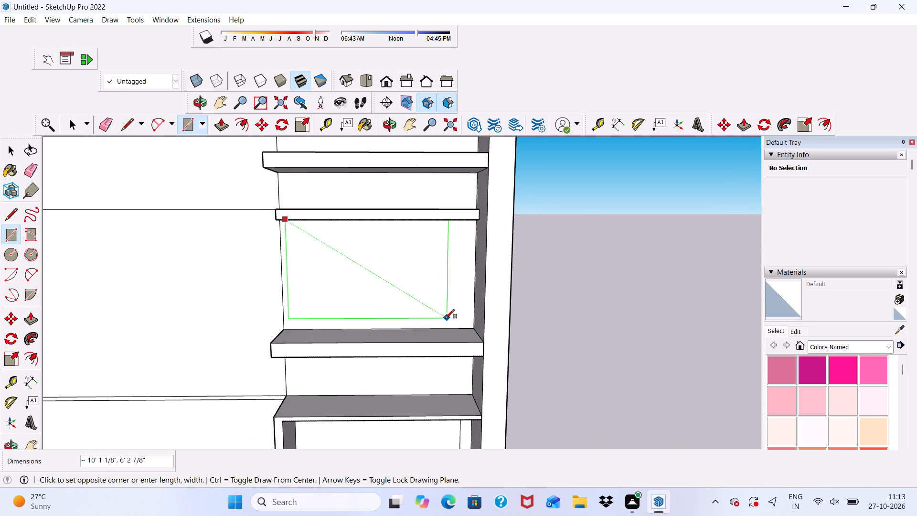
pyautogui.scroll(6, 445, 319)
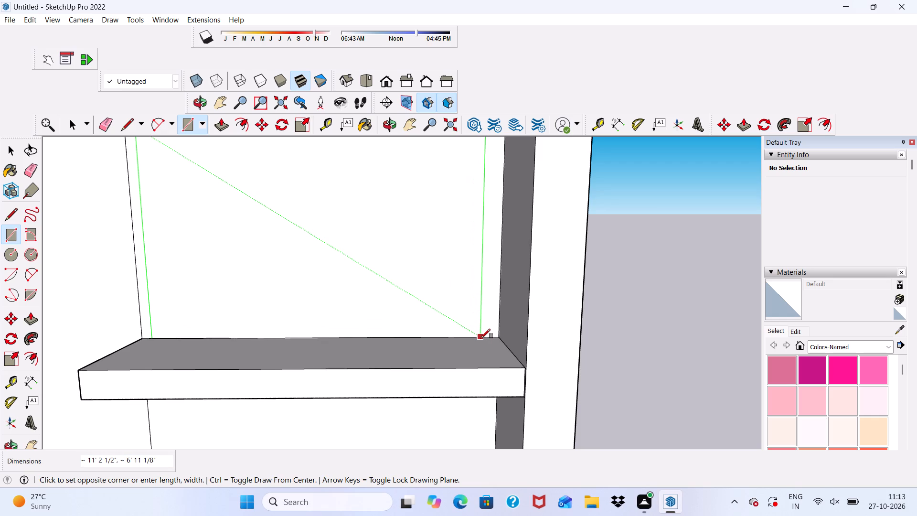
pyautogui.click(481, 338)
pyautogui.scroll(-6, 381, 290)
pyautogui.press('space')
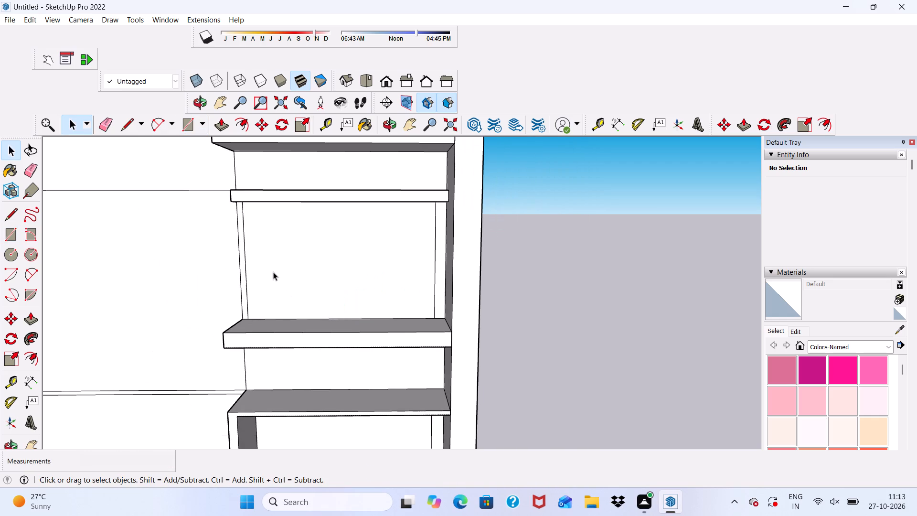
# Offset the new rectangular panel face between the thin band and the ledge inward by 3".
pyautogui.click(271, 263)
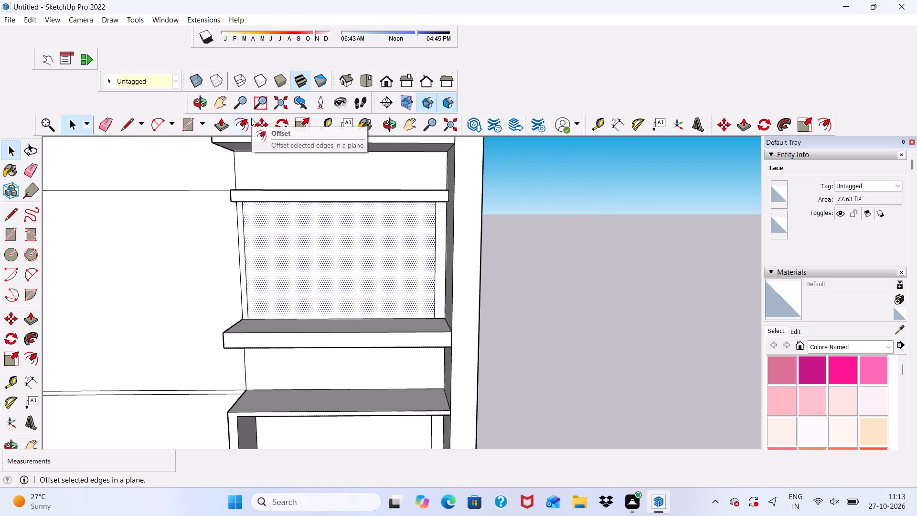
pyautogui.click(243, 124)
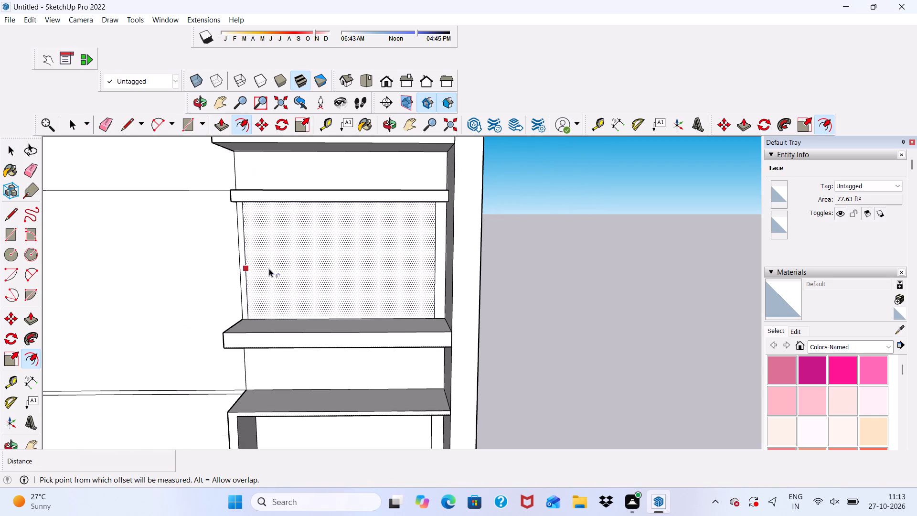
pyautogui.click(269, 269)
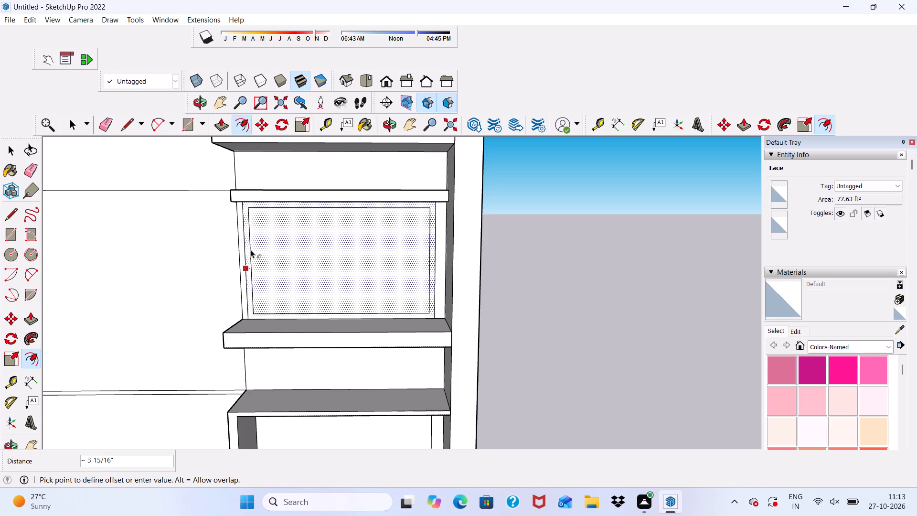
pyautogui.write('3"')
pyautogui.press('Return')
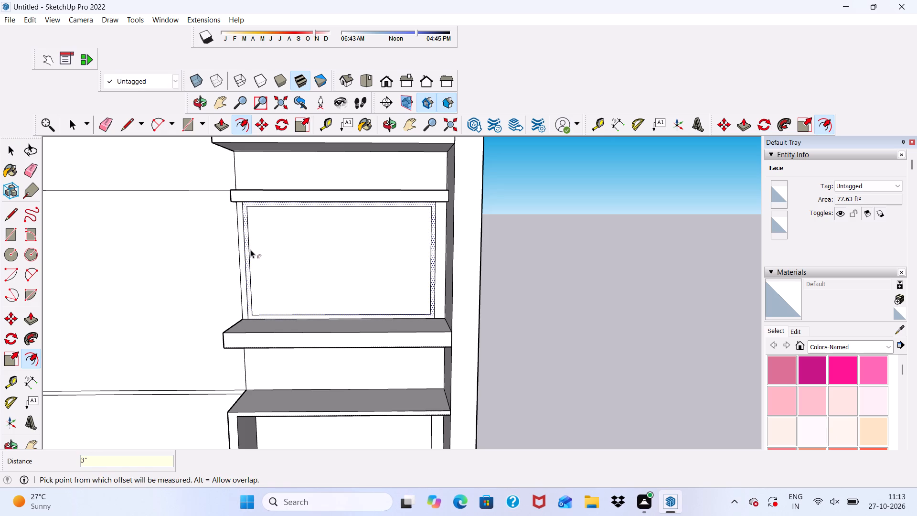
pyautogui.press('space')
pyautogui.click(561, 200)
# Place three vertical guides across the inner panel, successively about 2' 8", 2' 10" and 2' 10 1/2" apart, starting from its left edge.
pyautogui.scroll(-3, 437, 250)
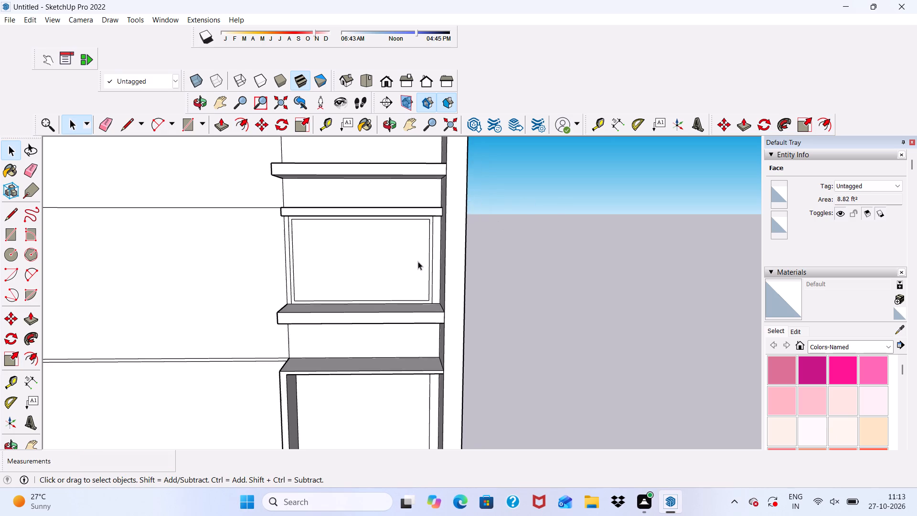
pyautogui.moveTo(418, 261); pyautogui.dragTo(401, 220, button='middle')
pyautogui.scroll(7, 401, 220)
pyautogui.scroll(-7, 401, 220)
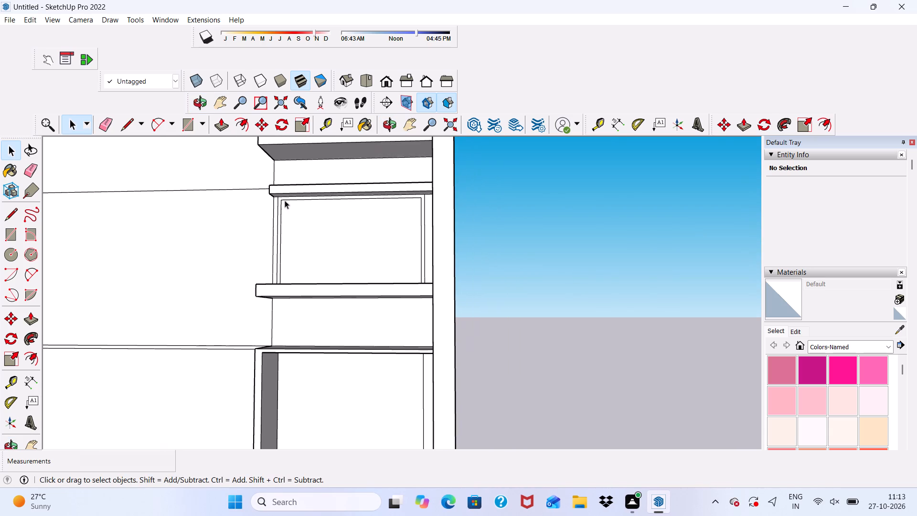
pyautogui.scroll(1, 328, 116)
pyautogui.click(332, 123)
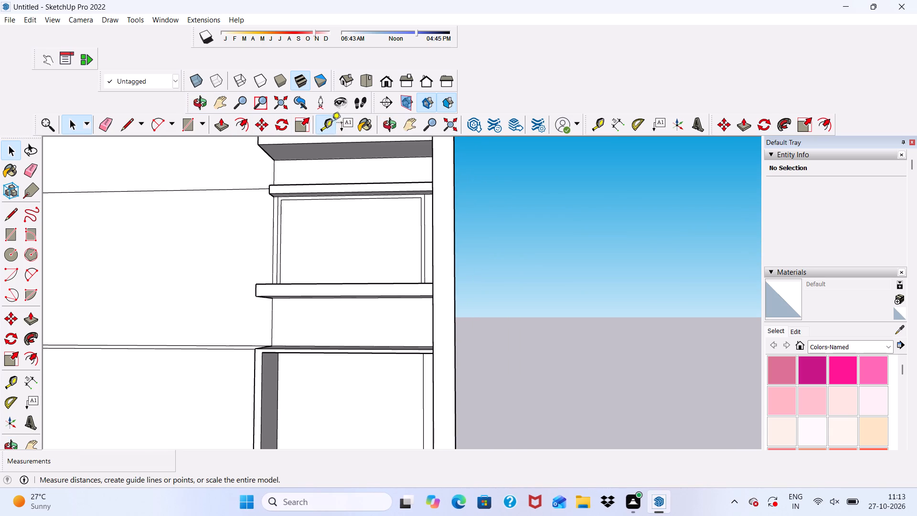
pyautogui.scroll(5, 313, 256)
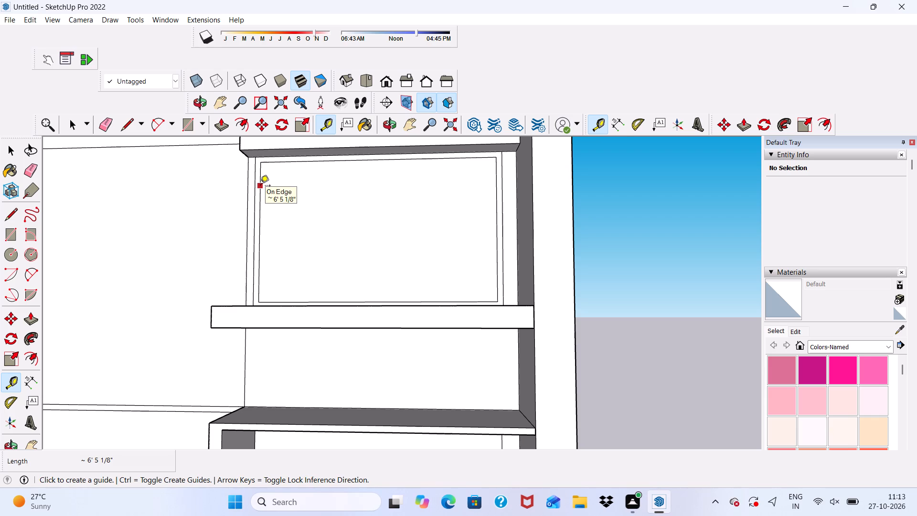
pyautogui.click(260, 186)
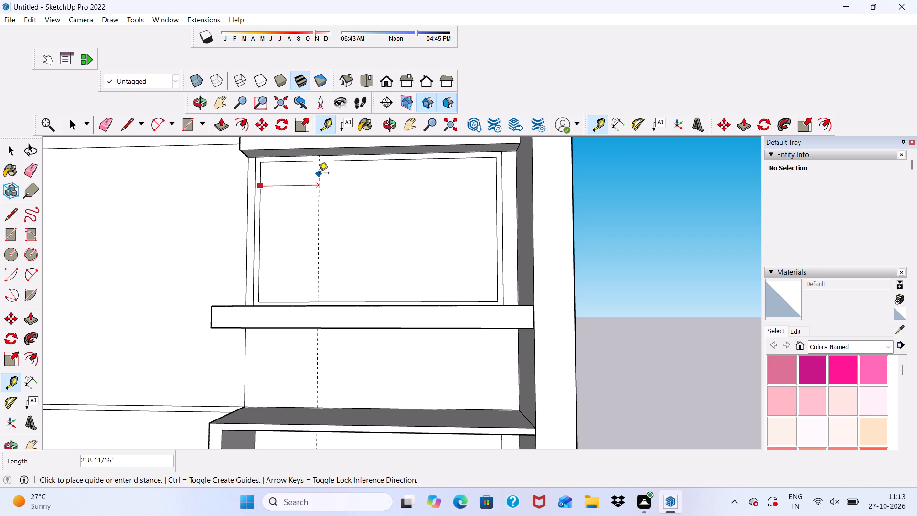
pyautogui.click(318, 174)
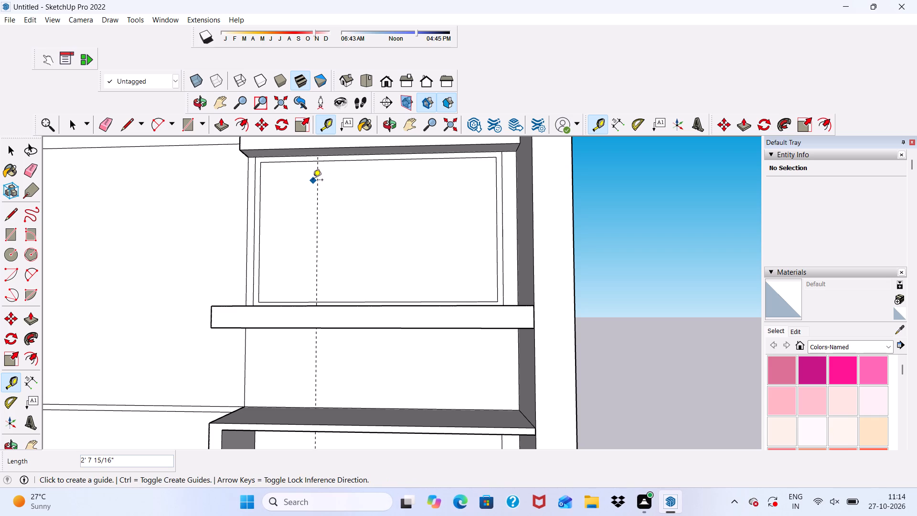
pyautogui.click(316, 176)
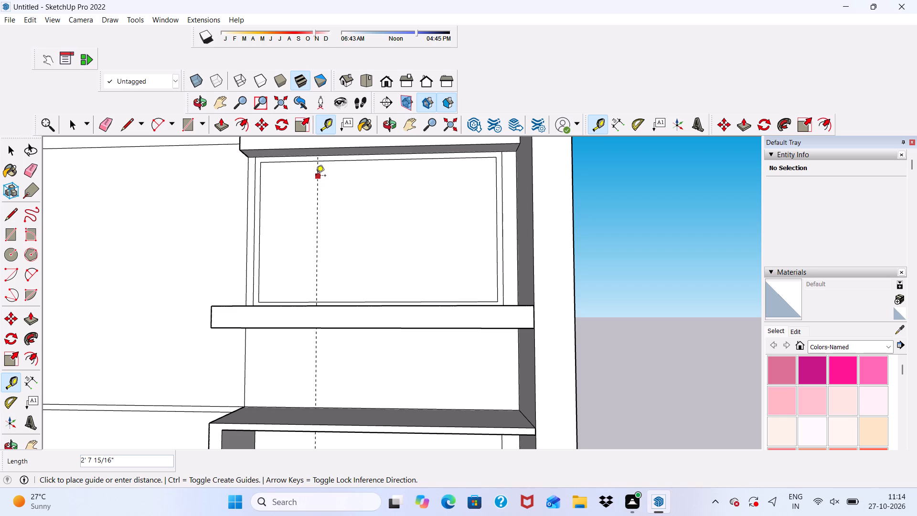
pyautogui.click(379, 179)
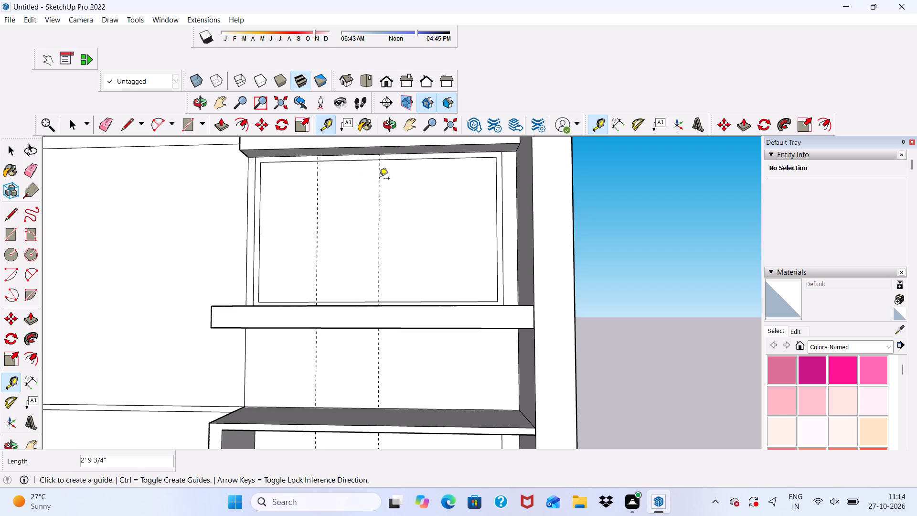
pyautogui.click(380, 185)
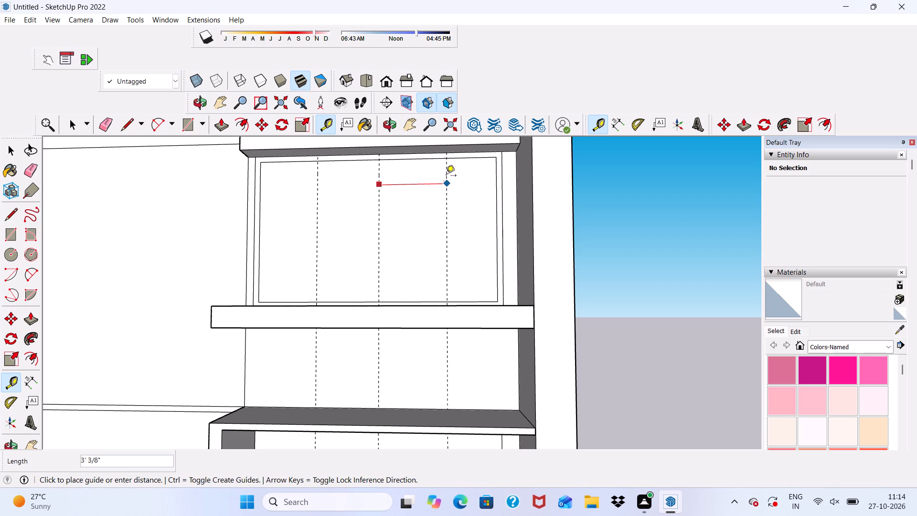
pyautogui.click(443, 174)
# Add a parallel guide 3" to the right of each of the three vertical guides across the framed panel.
pyautogui.click(443, 180)
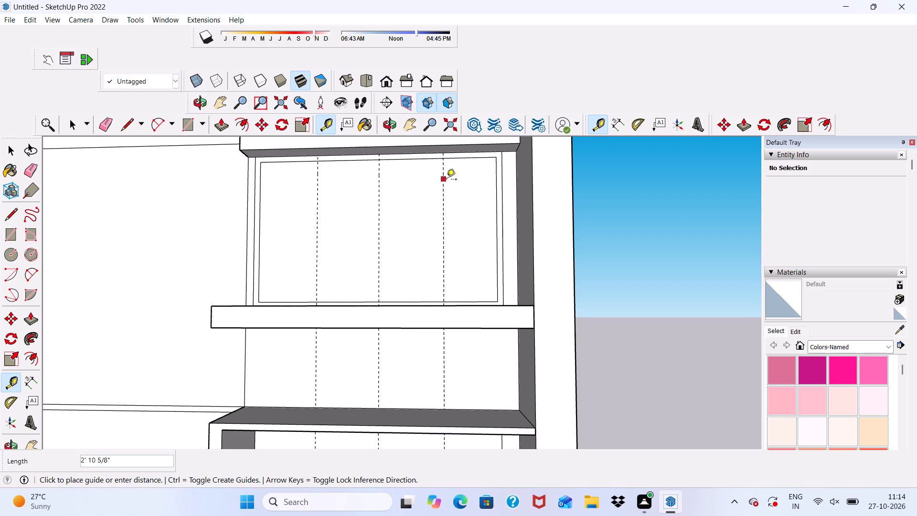
pyautogui.press('3')
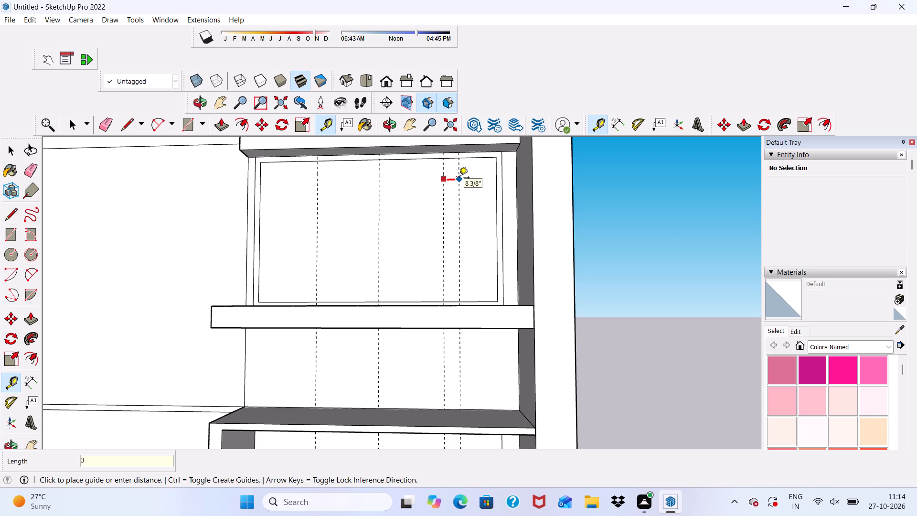
pyautogui.hotkey('shift', '"')
pyautogui.press('Return')
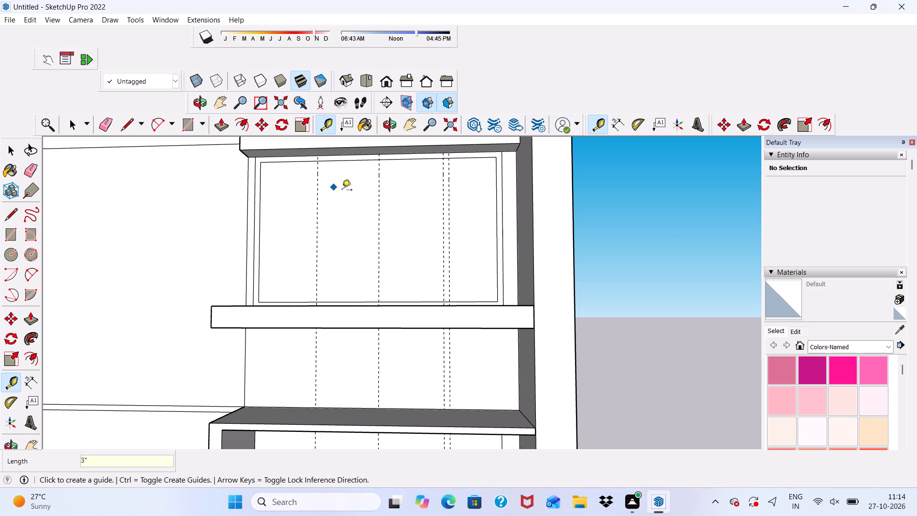
pyautogui.click(381, 204)
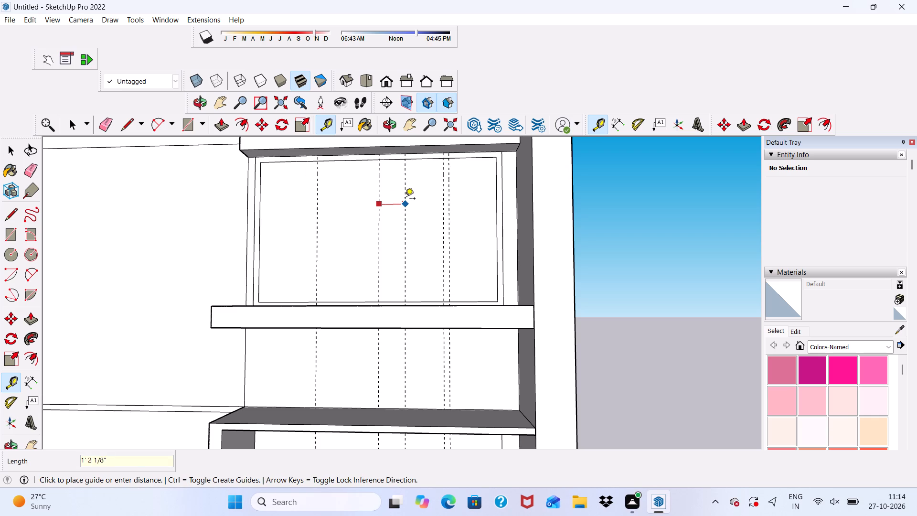
pyautogui.write('3"')
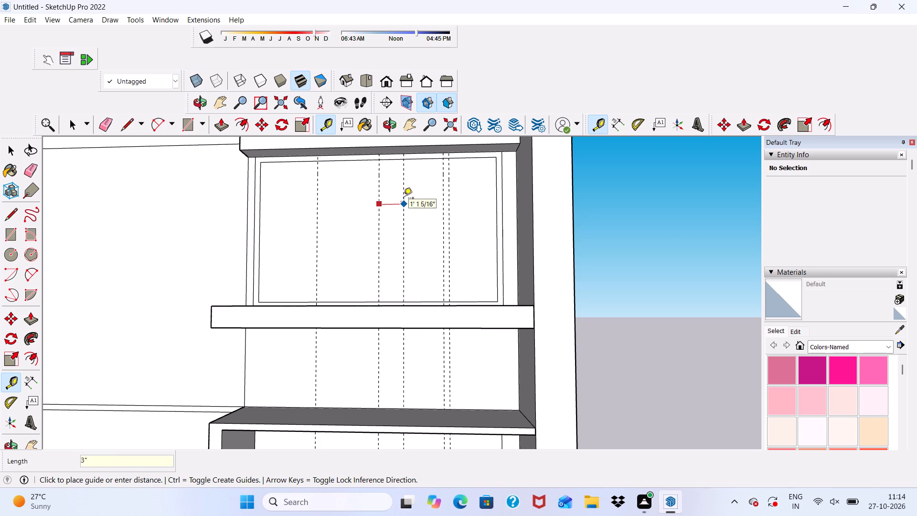
pyautogui.press('Return')
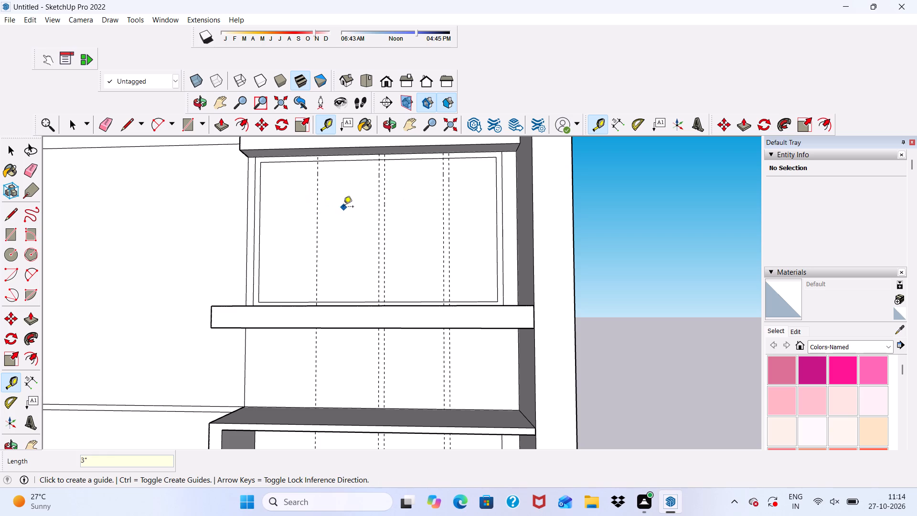
pyautogui.click(315, 204)
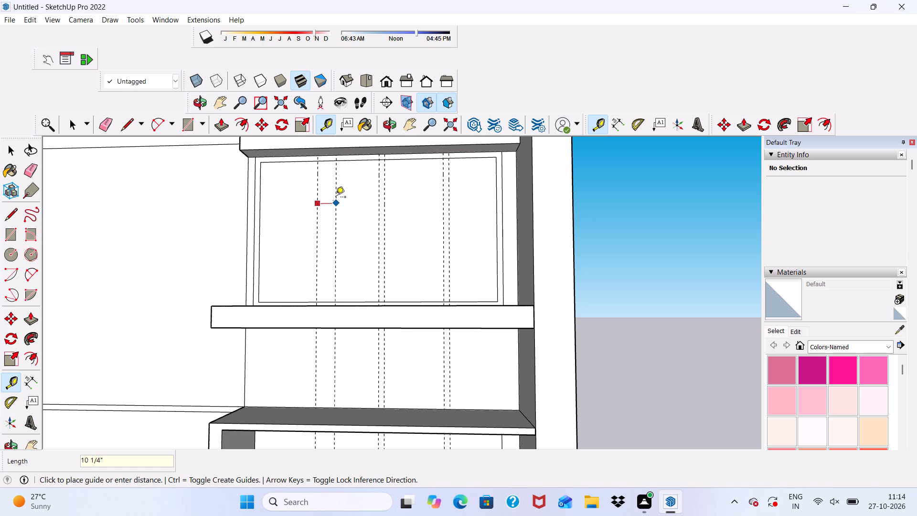
pyautogui.press('3')
pyautogui.hotkey('shift', '"')
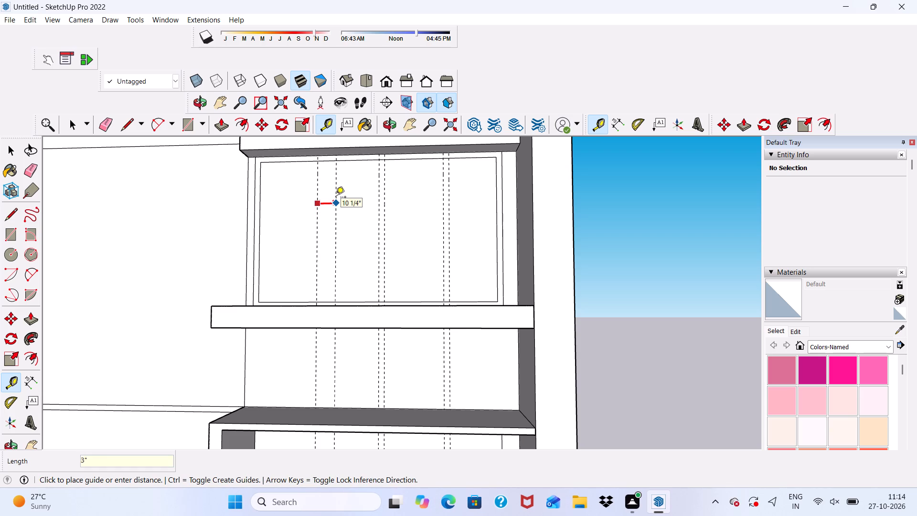
pyautogui.press('Return')
# Examine the paired vertical guides on the framed panel and the wall bays above and below, near and far.
pyautogui.scroll(-19, 335, 197)
pyautogui.scroll(8, 312, 164)
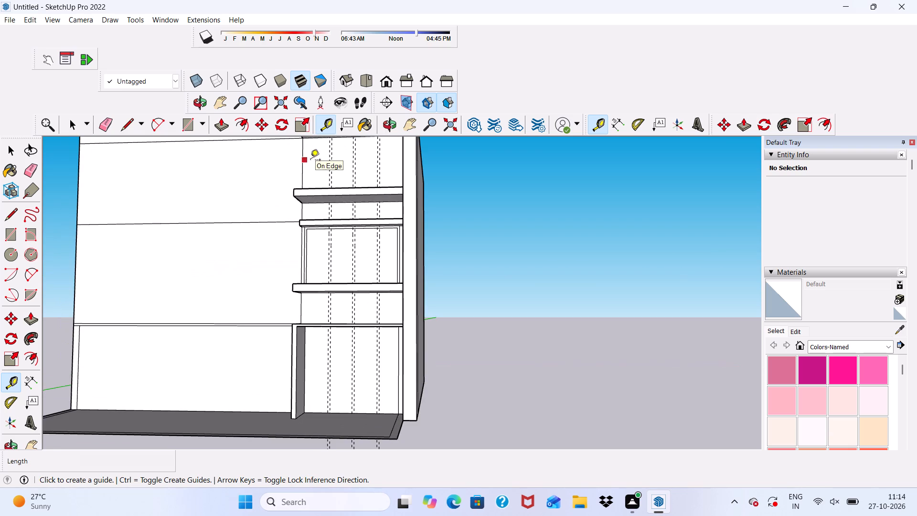
pyautogui.press('space')
pyautogui.scroll(-7, 310, 161)
pyautogui.scroll(1, 317, 168)
pyautogui.moveTo(317, 168); pyautogui.dragTo(323, 206, button='middle')
pyautogui.scroll(13, 323, 206)
pyautogui.moveTo(290, 225); pyautogui.dragTo(291, 226, button='middle')
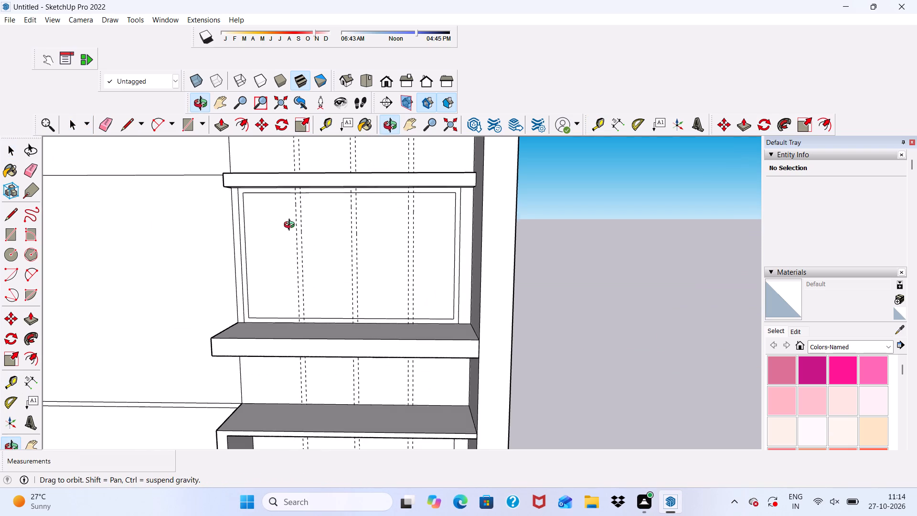
pyautogui.moveTo(291, 226); pyautogui.dragTo(296, 165, button='middle')
pyautogui.scroll(-6, 296, 165)
pyautogui.scroll(-5, 330, 257)
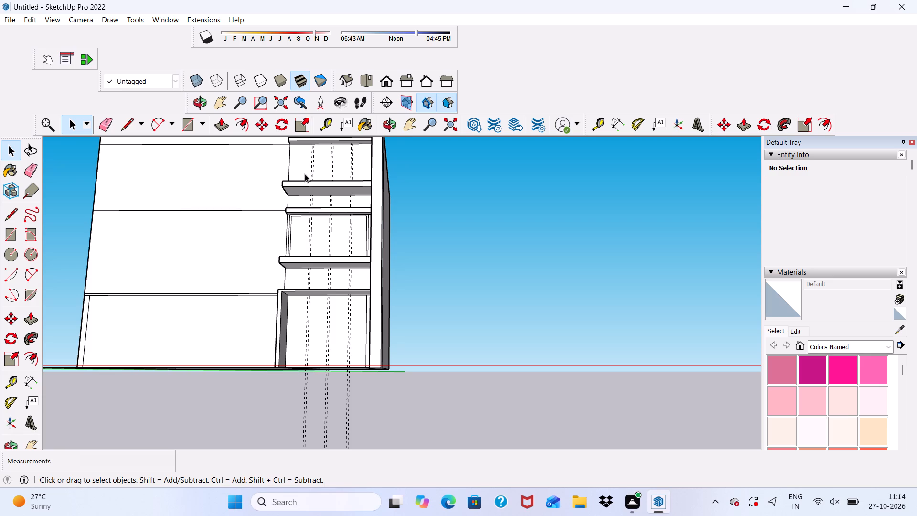
pyautogui.scroll(4, 305, 173)
pyautogui.scroll(-8, 305, 173)
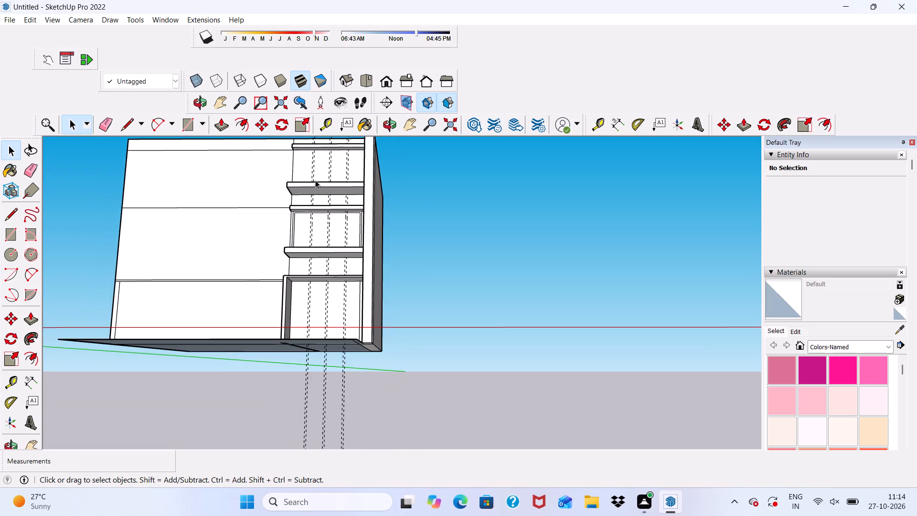
pyautogui.scroll(5, 312, 156)
pyautogui.moveTo(312, 156); pyautogui.dragTo(313, 191, button='middle')
pyautogui.scroll(5, 313, 191)
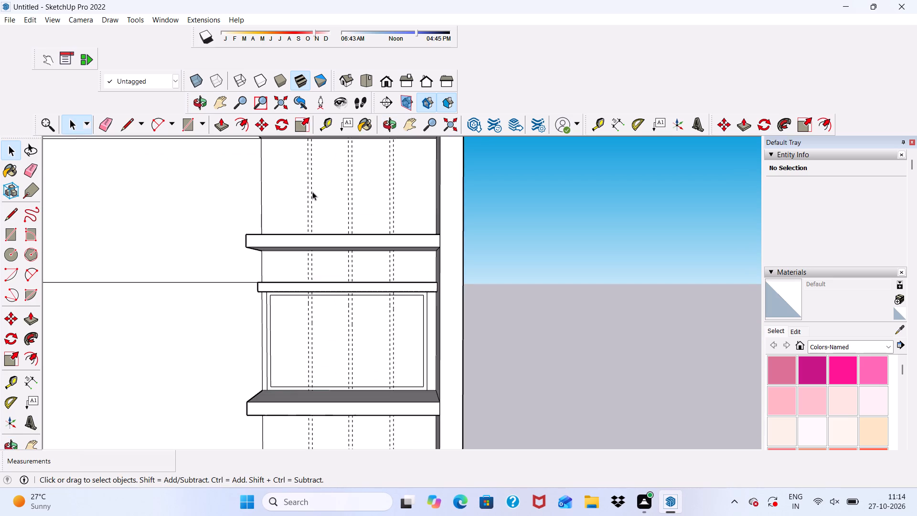
pyautogui.moveTo(312, 191); pyautogui.dragTo(297, 201, button='middle')
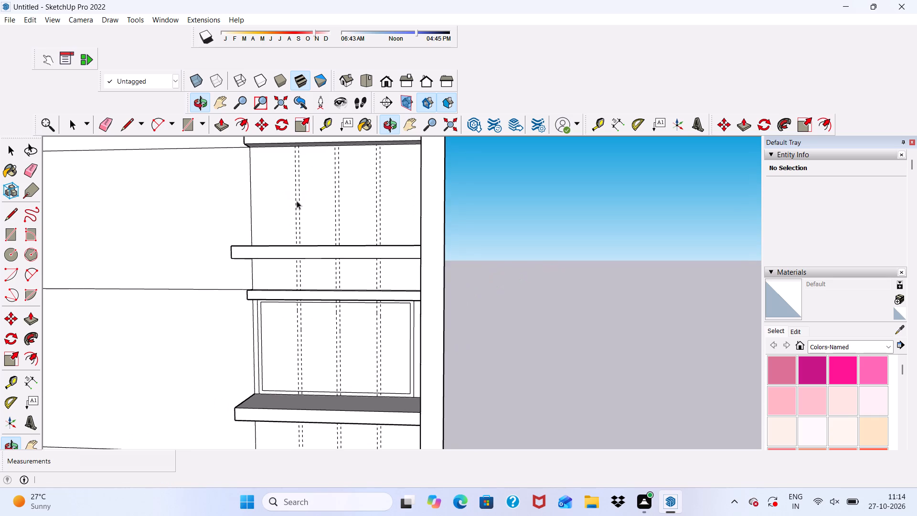
pyautogui.scroll(1, 297, 201)
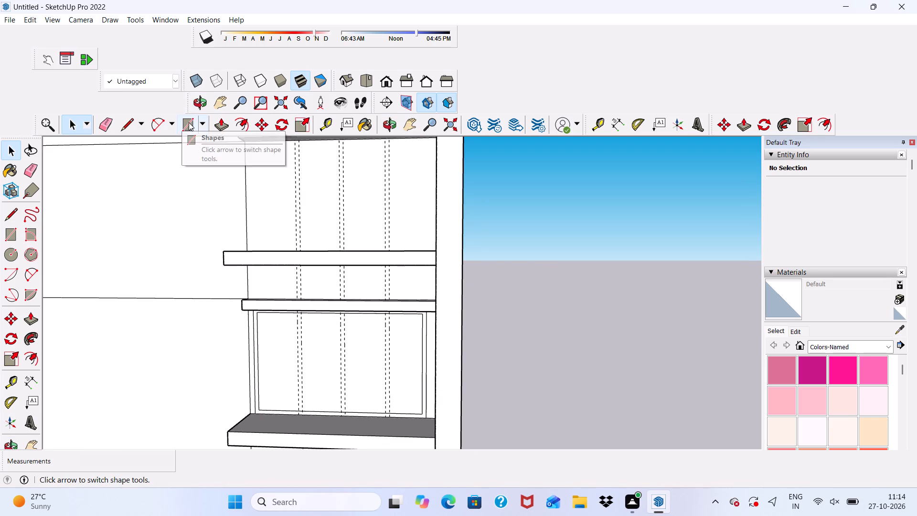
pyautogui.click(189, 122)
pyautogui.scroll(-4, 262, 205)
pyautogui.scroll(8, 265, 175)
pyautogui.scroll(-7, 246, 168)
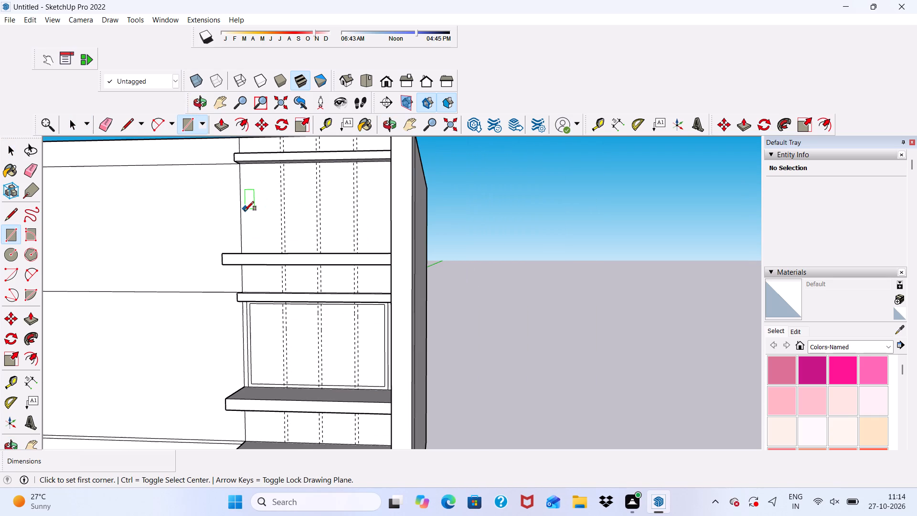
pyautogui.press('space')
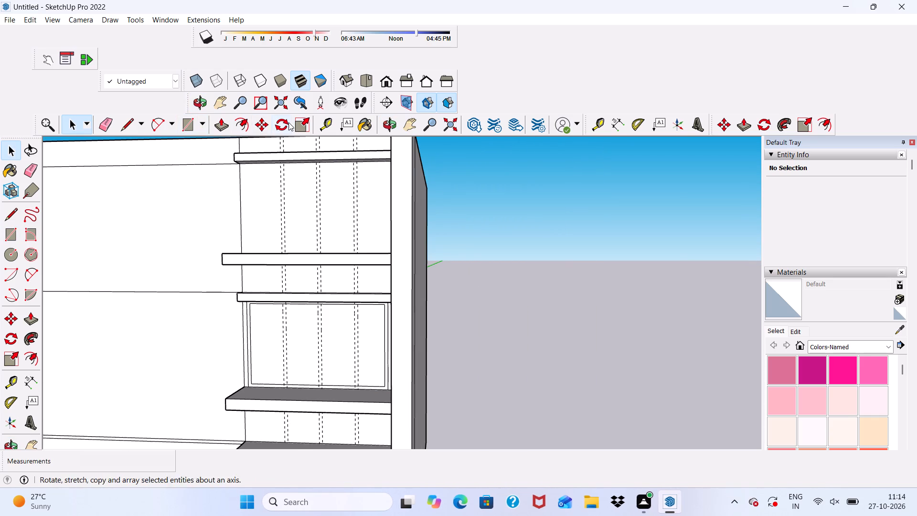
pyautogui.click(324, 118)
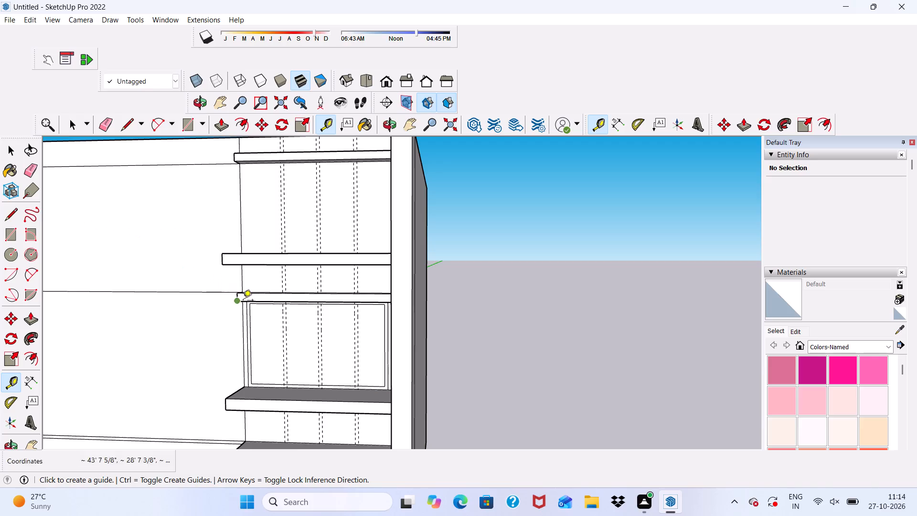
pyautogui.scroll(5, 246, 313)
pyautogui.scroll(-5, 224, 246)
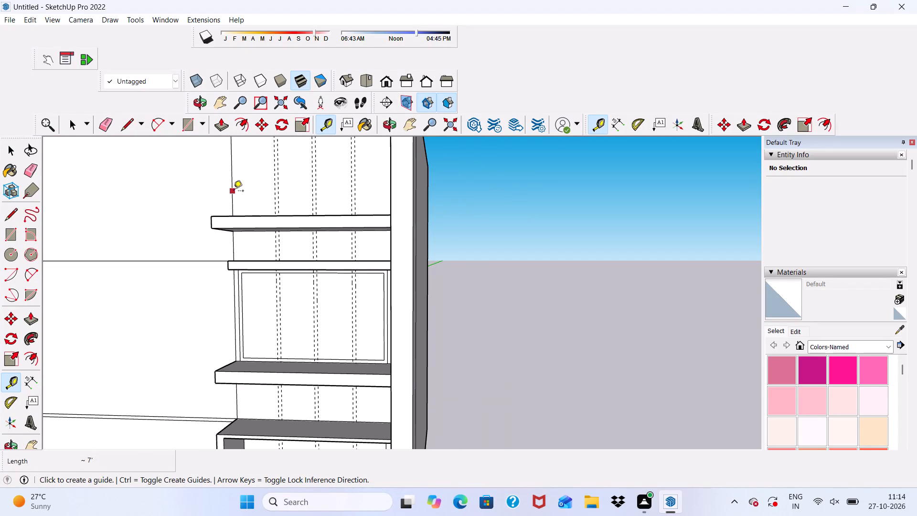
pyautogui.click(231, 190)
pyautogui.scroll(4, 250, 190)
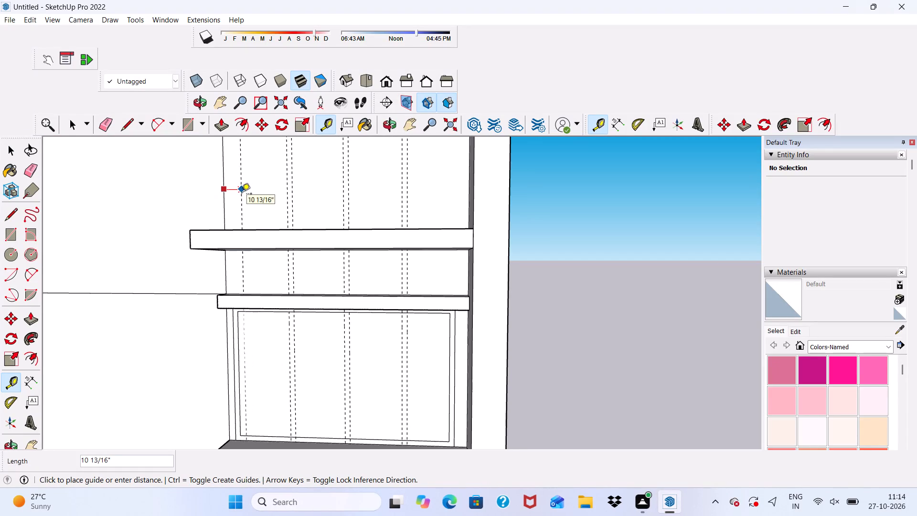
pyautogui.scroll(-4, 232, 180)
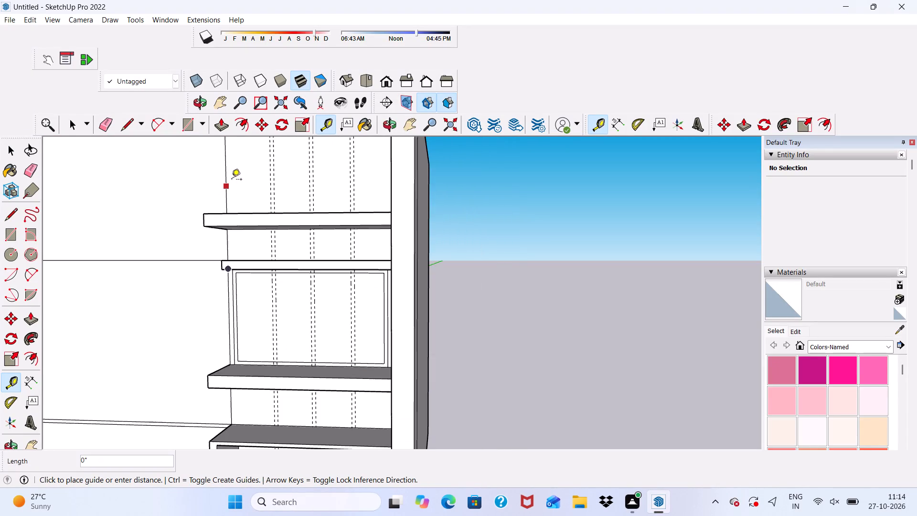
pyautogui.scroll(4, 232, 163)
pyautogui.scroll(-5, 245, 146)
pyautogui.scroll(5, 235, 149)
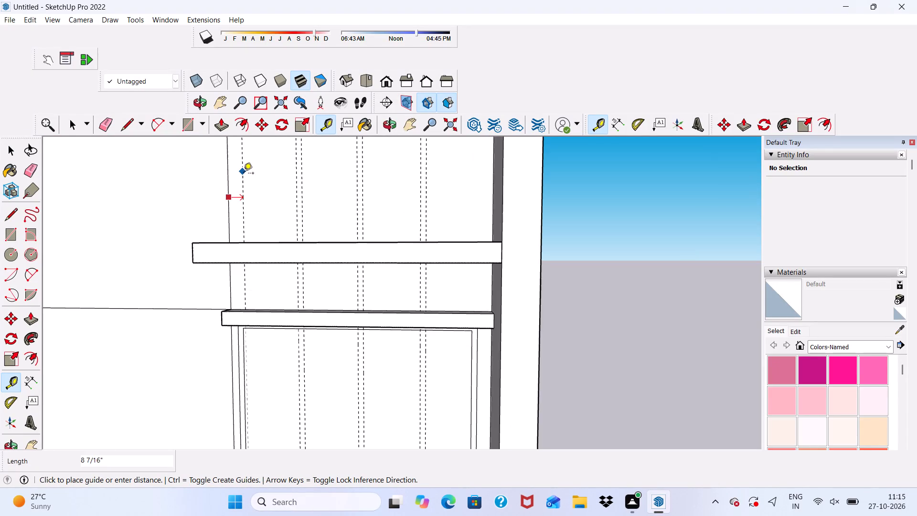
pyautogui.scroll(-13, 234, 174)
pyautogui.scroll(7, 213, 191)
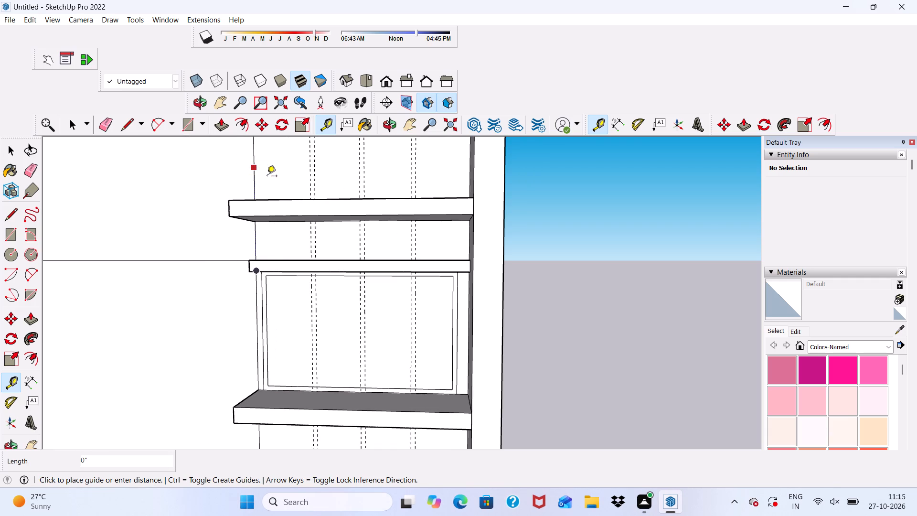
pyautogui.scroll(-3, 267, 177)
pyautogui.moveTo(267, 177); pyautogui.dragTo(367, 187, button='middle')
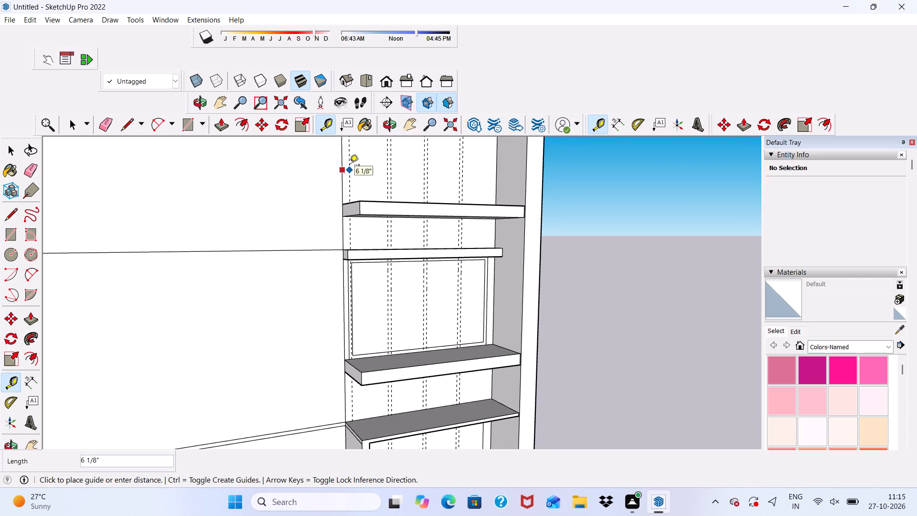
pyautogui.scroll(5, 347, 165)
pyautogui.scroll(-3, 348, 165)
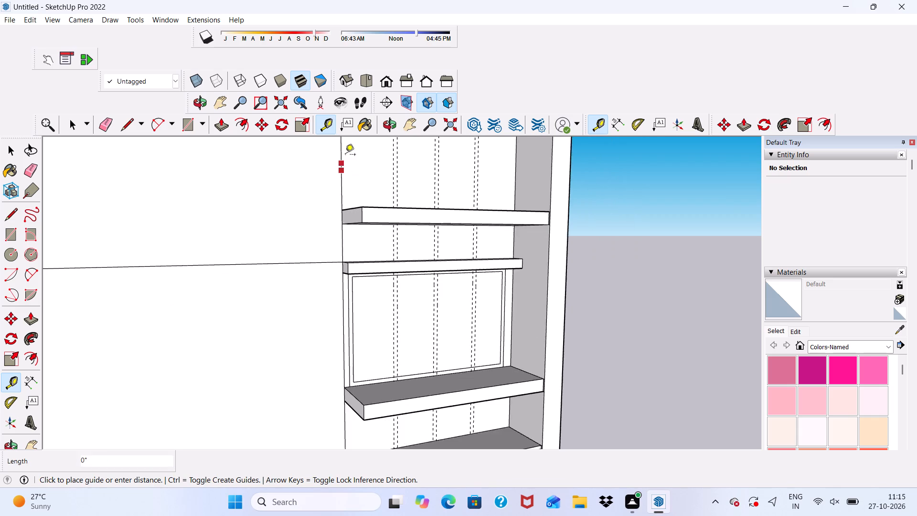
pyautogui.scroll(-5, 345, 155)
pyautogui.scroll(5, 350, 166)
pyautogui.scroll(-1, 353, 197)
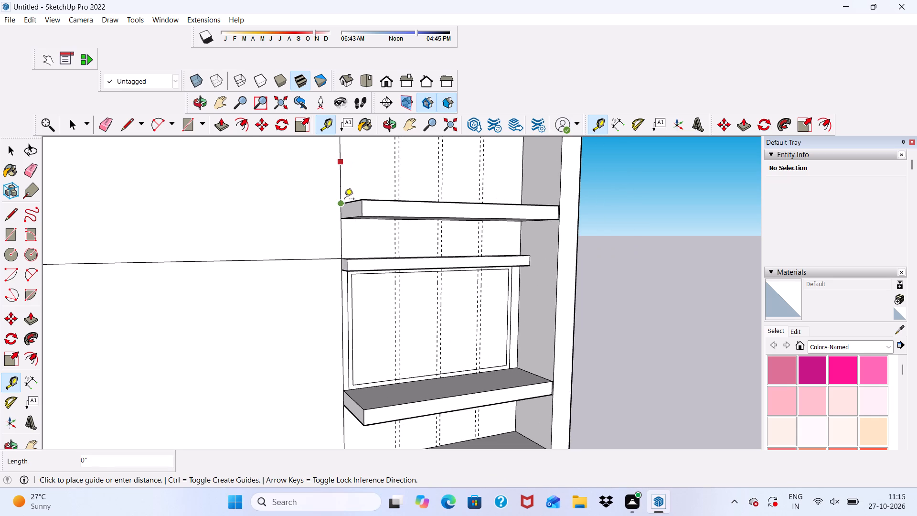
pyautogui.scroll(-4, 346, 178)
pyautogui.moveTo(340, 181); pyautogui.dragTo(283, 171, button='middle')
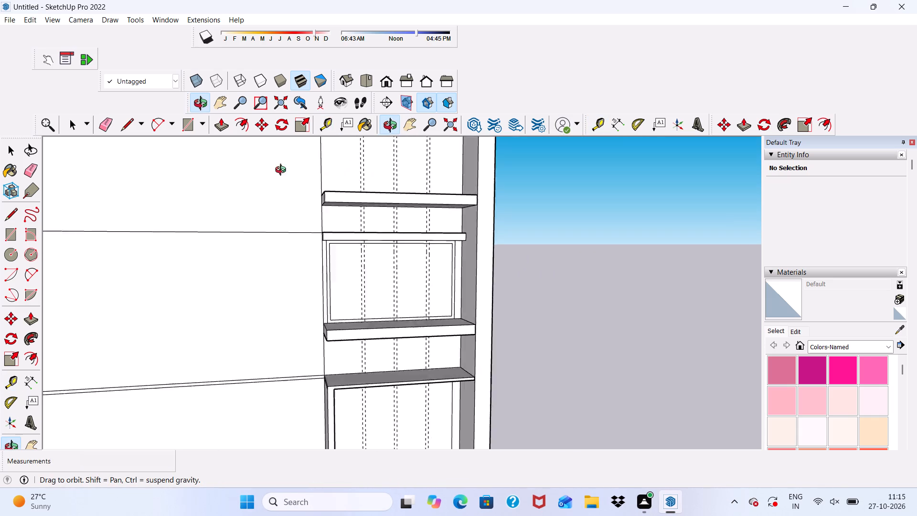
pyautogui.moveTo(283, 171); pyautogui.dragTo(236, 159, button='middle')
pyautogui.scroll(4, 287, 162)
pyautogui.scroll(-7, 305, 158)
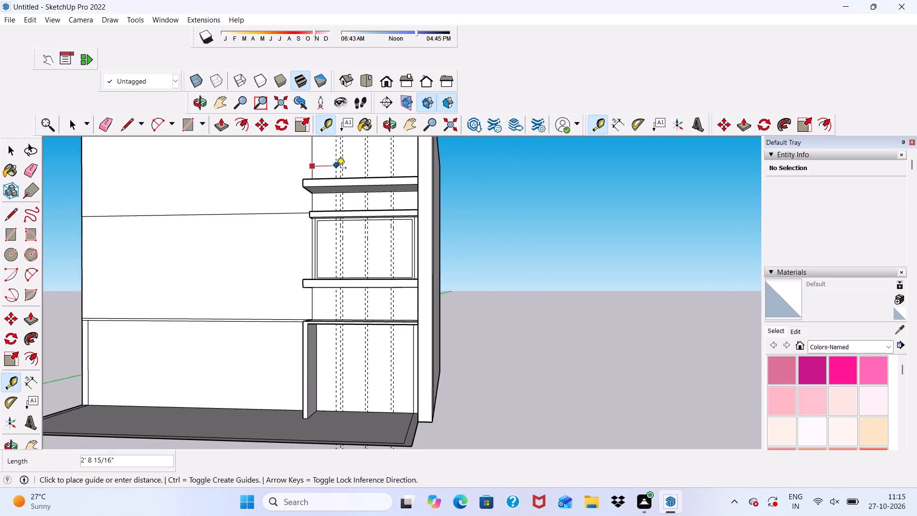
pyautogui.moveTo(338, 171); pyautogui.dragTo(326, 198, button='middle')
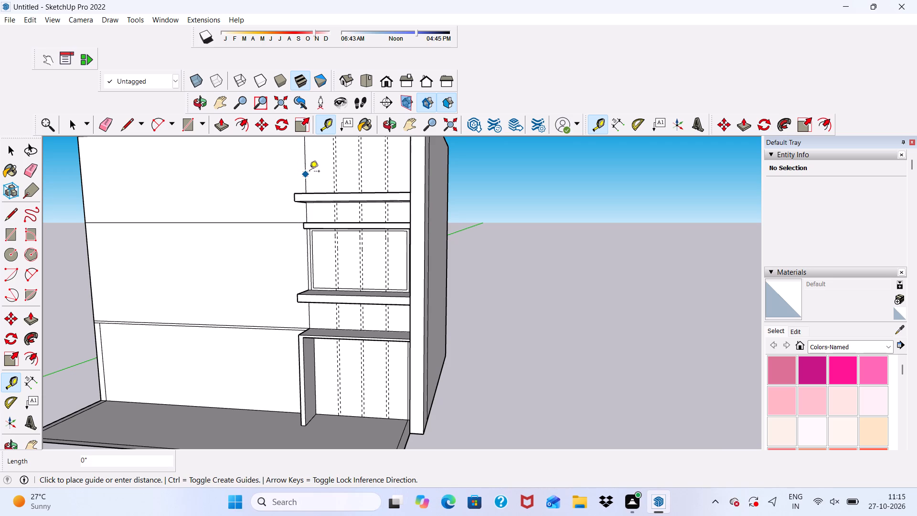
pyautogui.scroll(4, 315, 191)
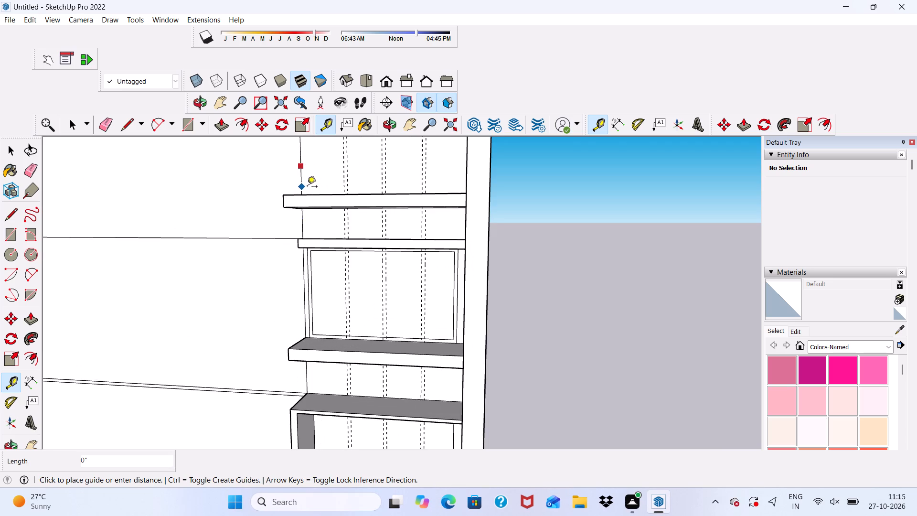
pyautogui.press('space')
# Draw a rectangle about 11' 4" by 7' on the upper wall bay, between the thin band under the parapet and the ledge below.
pyautogui.scroll(-6, 302, 179)
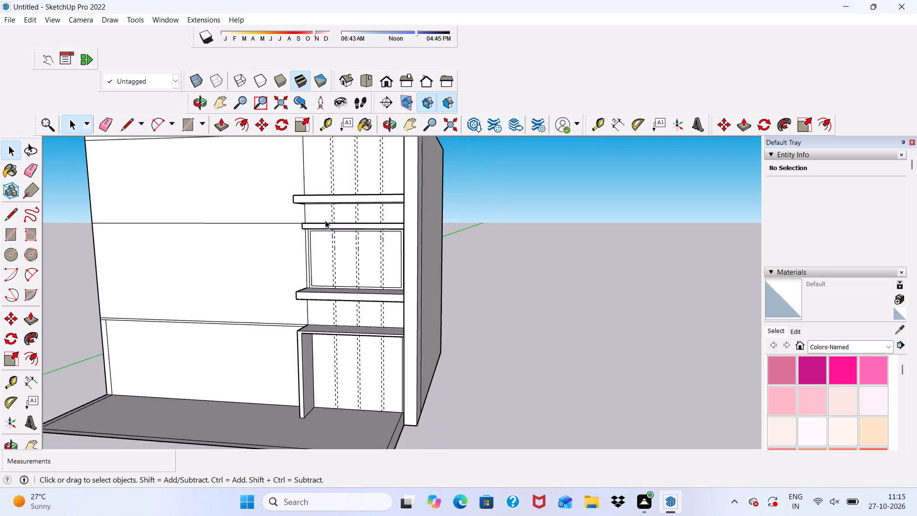
pyautogui.scroll(-5, 326, 222)
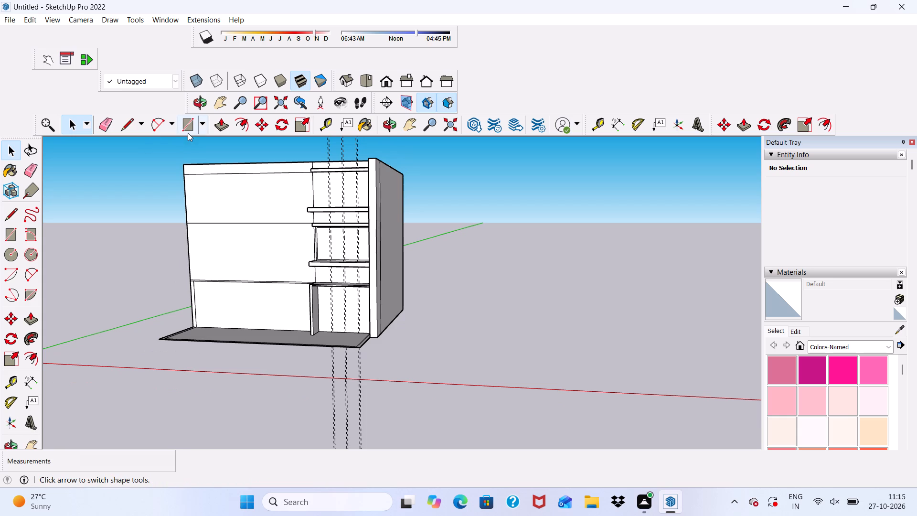
pyautogui.click(188, 130)
pyautogui.scroll(4, 248, 187)
pyautogui.scroll(4, 355, 181)
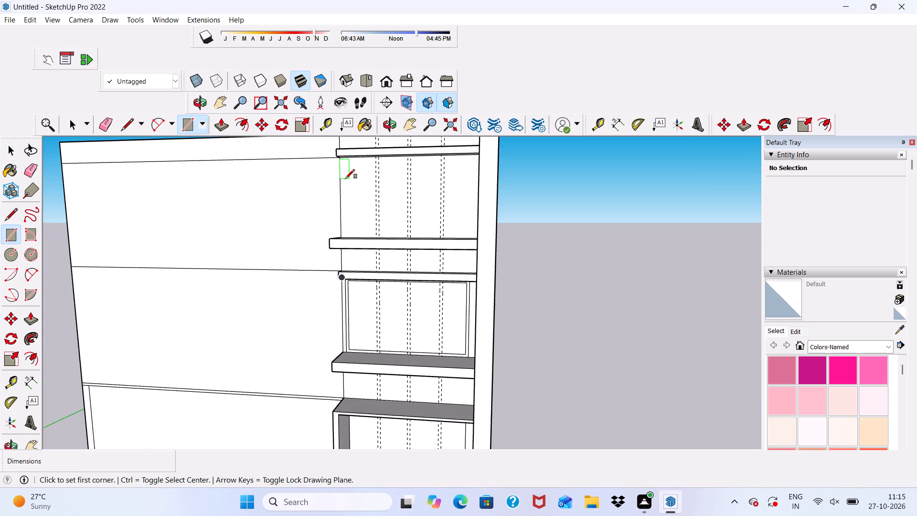
pyautogui.scroll(4, 344, 168)
pyautogui.moveTo(344, 167); pyautogui.dragTo(347, 149, button='middle')
pyautogui.scroll(4, 347, 149)
pyautogui.scroll(-5, 347, 149)
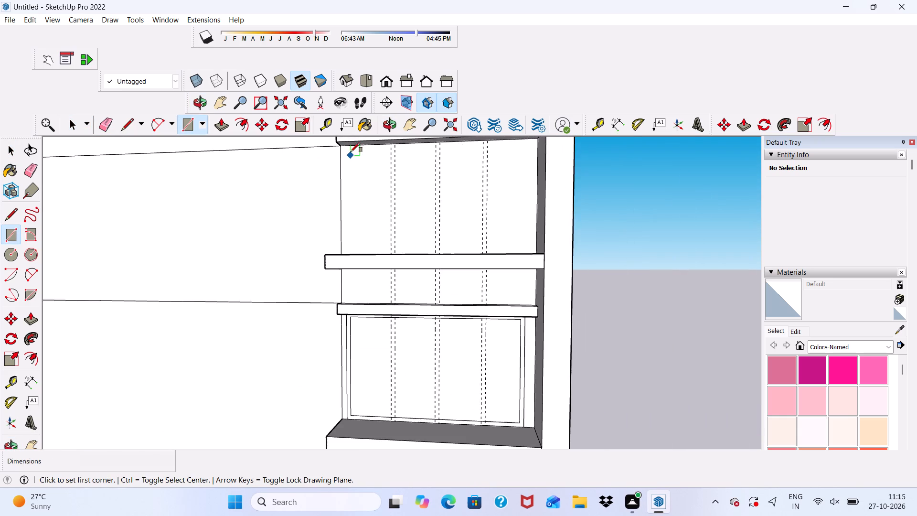
pyautogui.scroll(5, 351, 153)
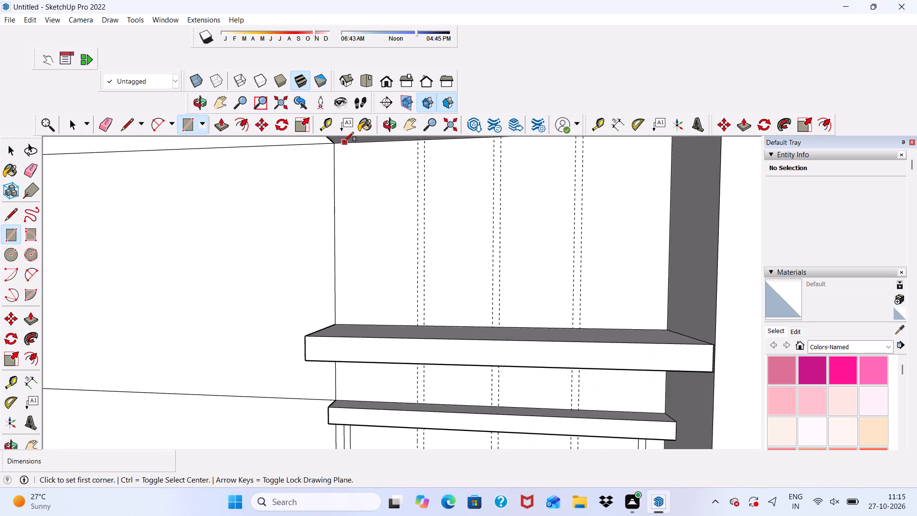
pyautogui.click(344, 141)
pyautogui.scroll(-5, 349, 210)
pyautogui.scroll(1, 451, 241)
pyautogui.scroll(-4, 466, 242)
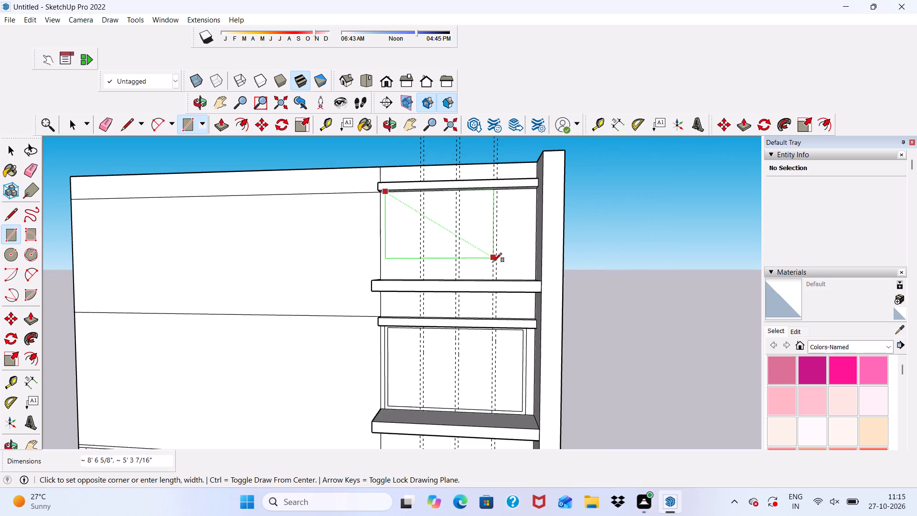
pyautogui.scroll(-1, 492, 262)
pyautogui.moveTo(513, 273); pyautogui.dragTo(530, 299, button='middle')
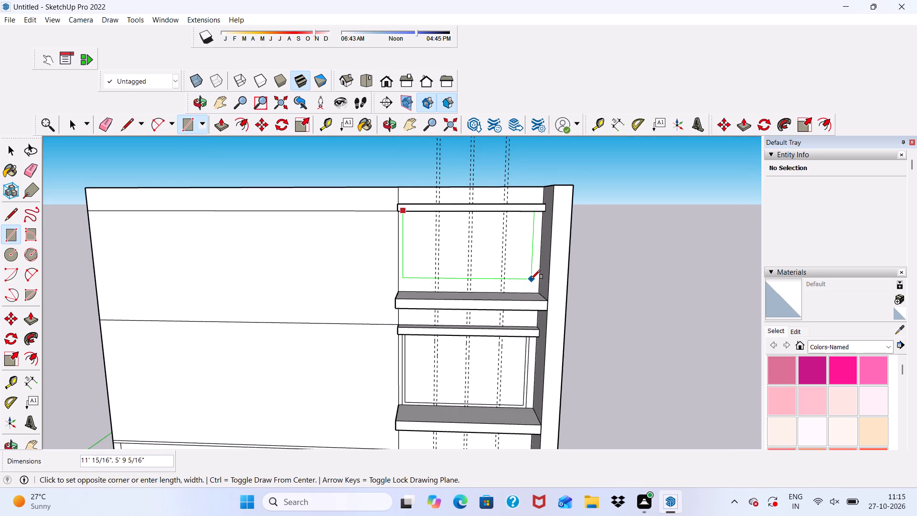
pyautogui.scroll(5, 533, 280)
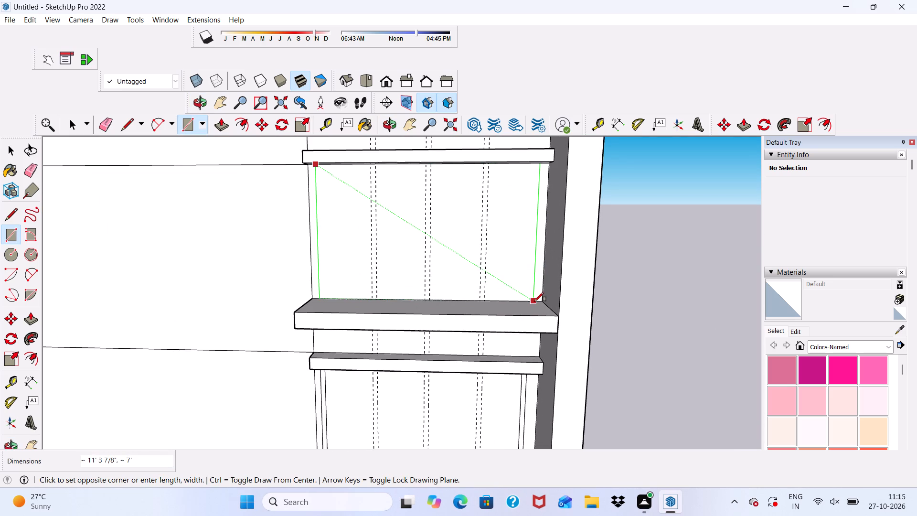
pyautogui.scroll(4, 534, 306)
pyautogui.scroll(-6, 528, 296)
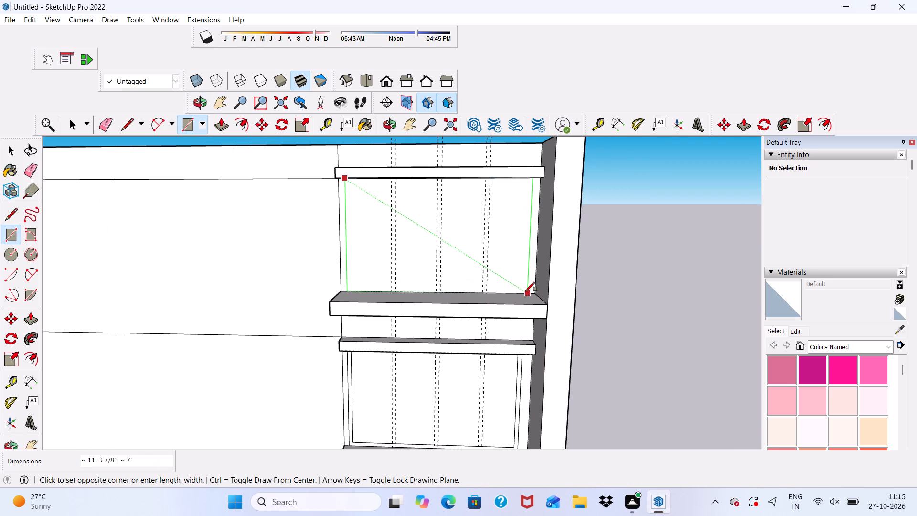
pyautogui.click(525, 291)
pyautogui.press('space')
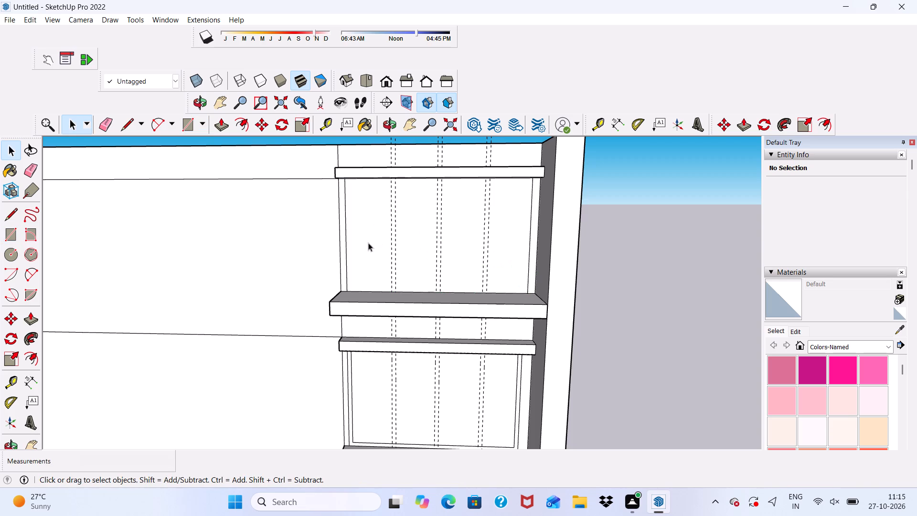
# Offset the upper bay's new rectangular panel face inward by 3".
pyautogui.click(241, 124)
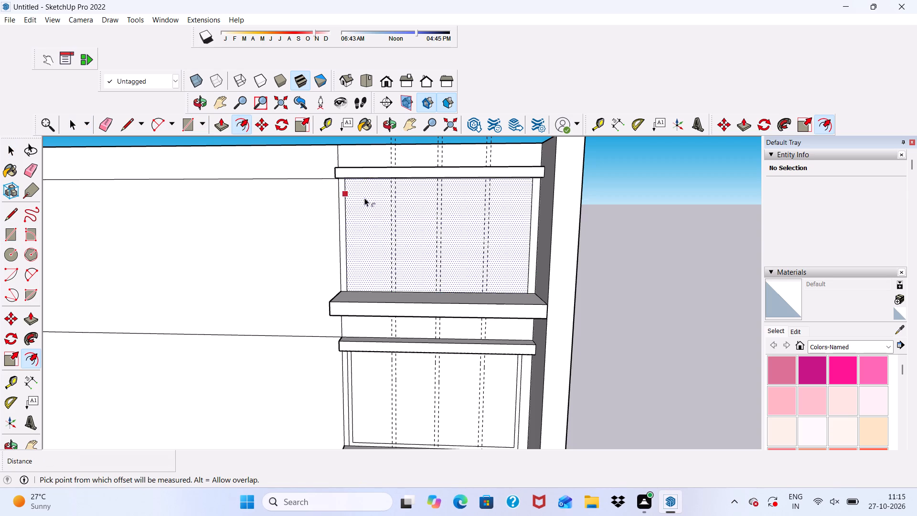
pyautogui.click(354, 206)
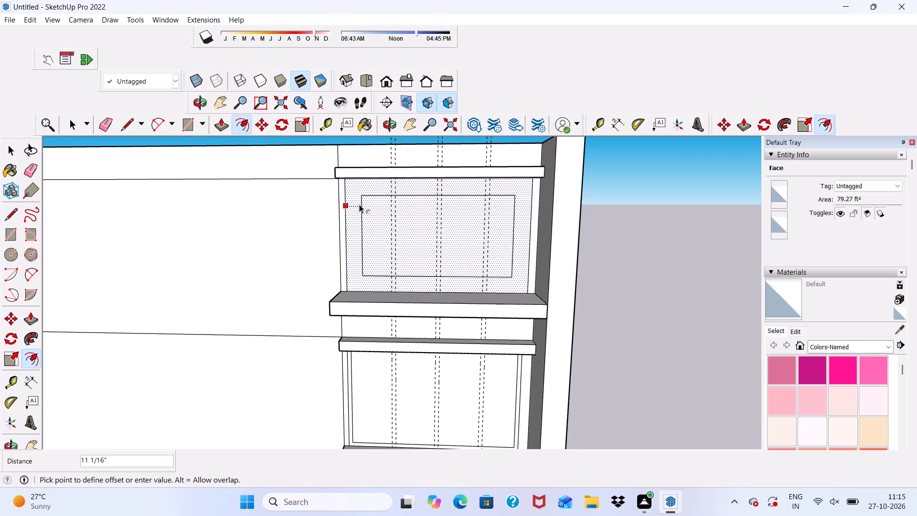
pyautogui.press('3')
pyautogui.hotkey('shift', '"')
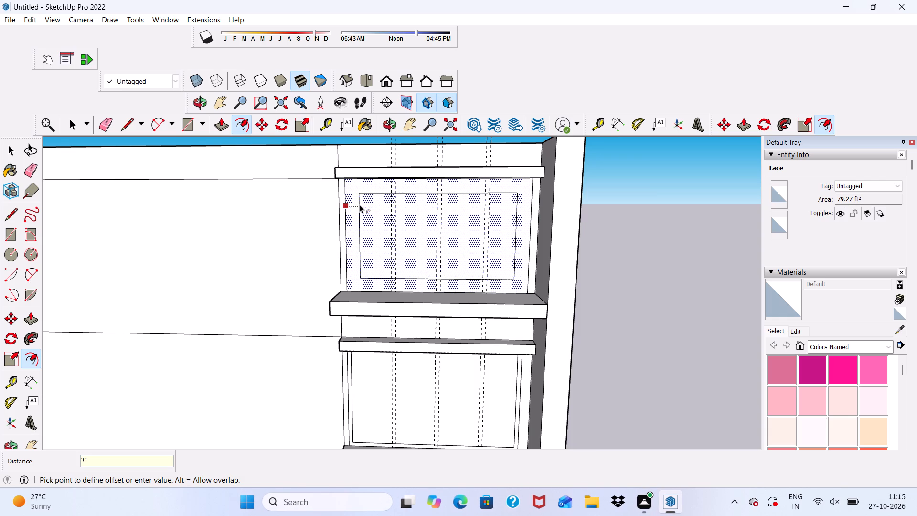
pyautogui.press('Return')
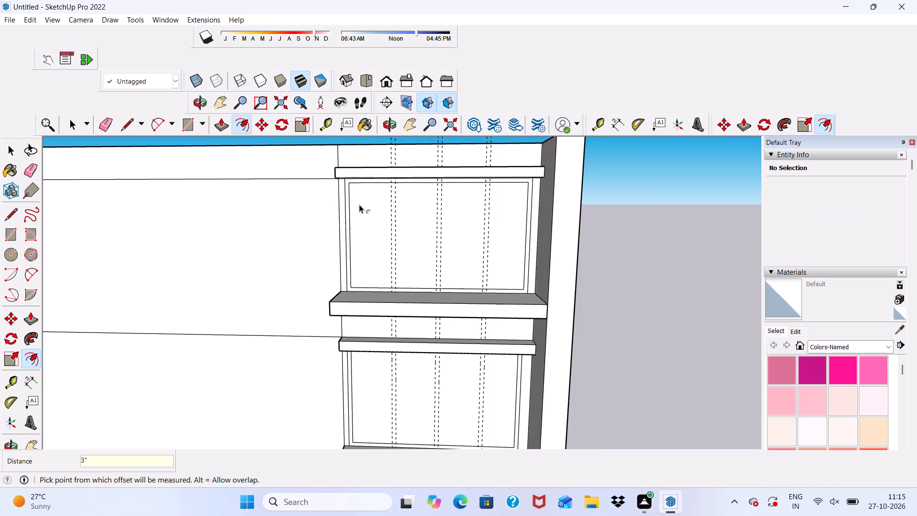
pyautogui.press('r')
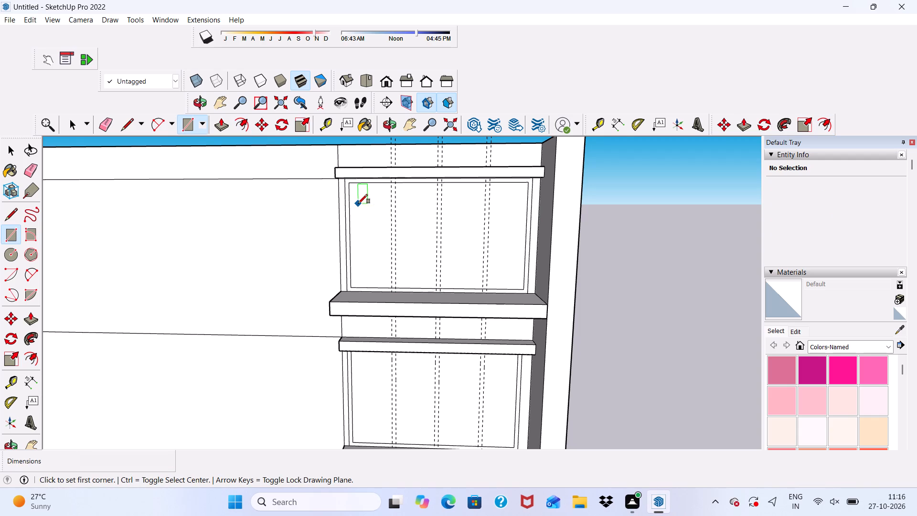
pyautogui.press('space')
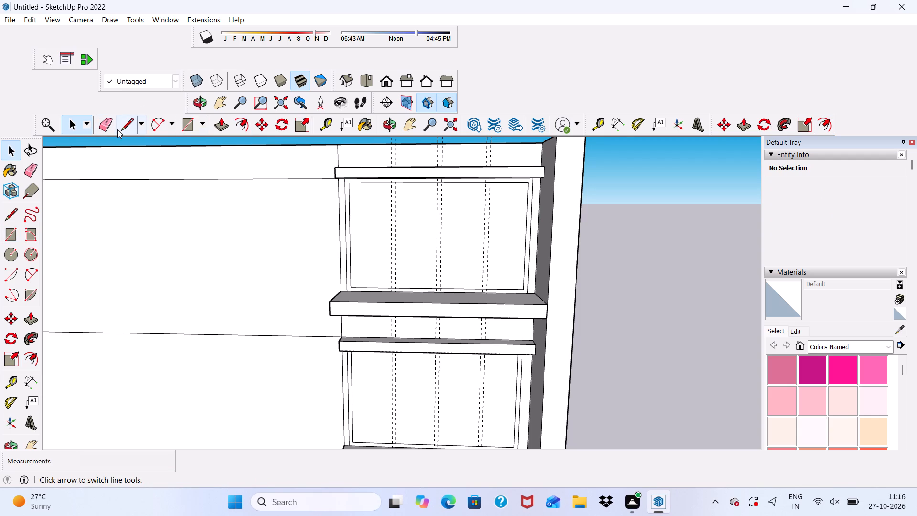
# Draw a vertical line about 7' long along the first guide from the left, from the upper panel's top edge to the ledge.
pyautogui.click(117, 129)
pyautogui.scroll(-2, 240, 165)
pyautogui.scroll(4, 391, 215)
pyautogui.moveTo(349, 169); pyautogui.dragTo(353, 197, button='middle')
pyautogui.scroll(6, 377, 165)
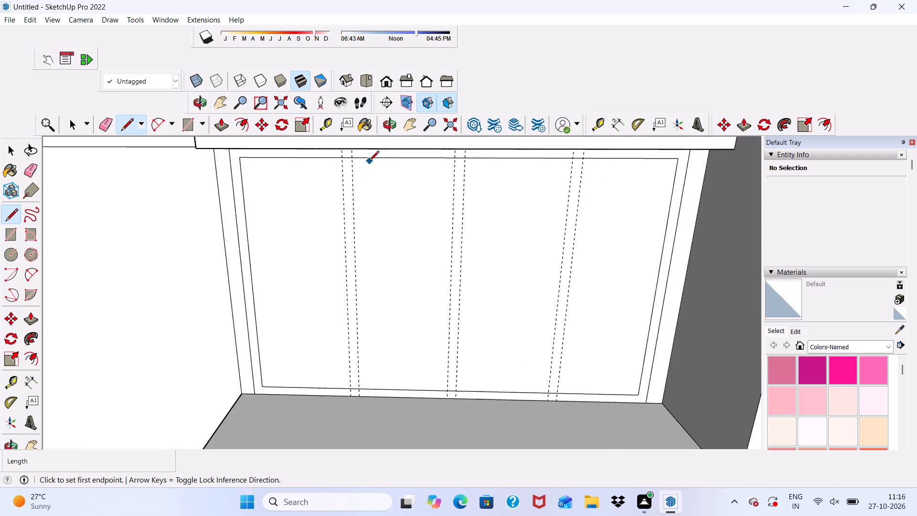
pyautogui.scroll(-1, 352, 173)
pyautogui.moveTo(352, 173); pyautogui.dragTo(352, 126, button='middle')
pyautogui.scroll(11, 349, 153)
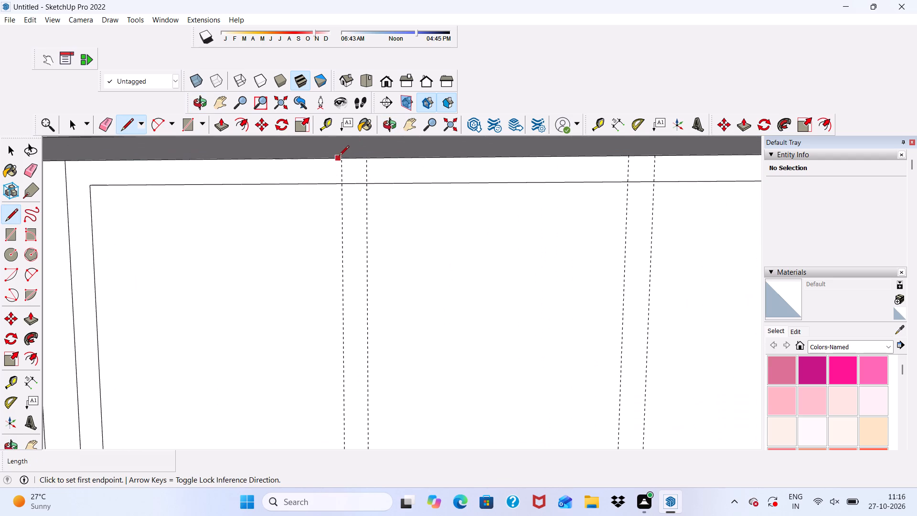
pyautogui.click(340, 159)
pyautogui.scroll(-4, 339, 173)
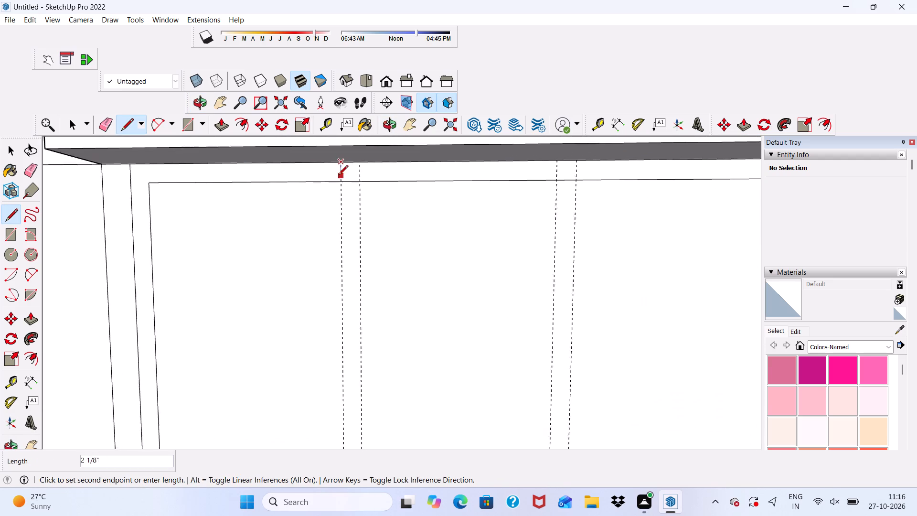
pyautogui.scroll(-14, 338, 176)
pyautogui.scroll(-5, 353, 218)
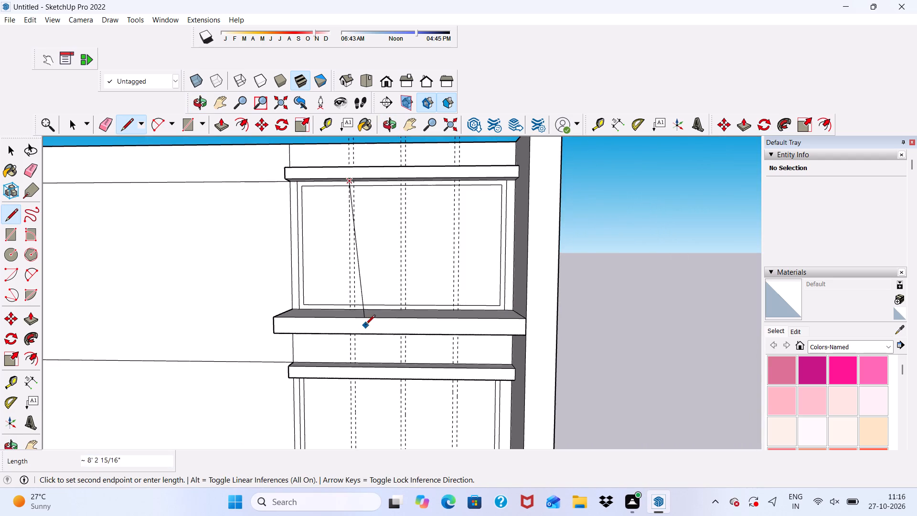
pyautogui.scroll(7, 363, 324)
pyautogui.scroll(-1, 347, 296)
pyautogui.scroll(5, 331, 304)
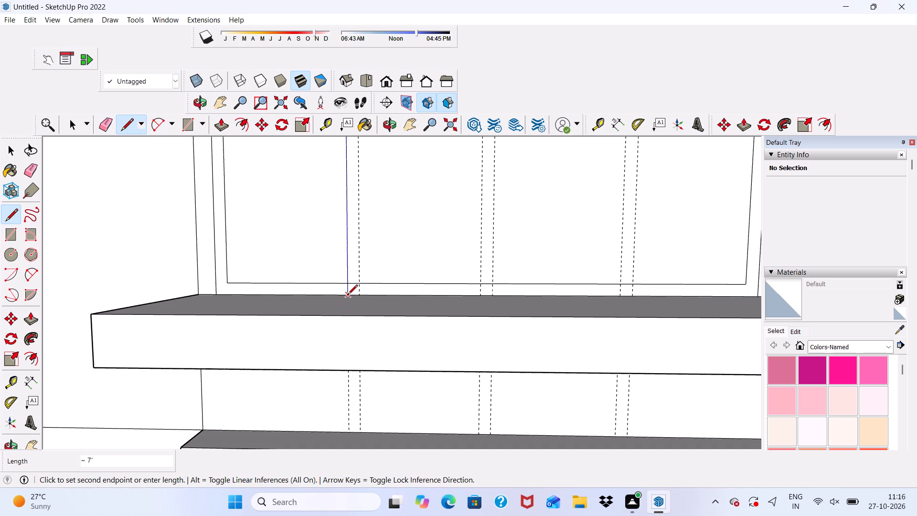
pyautogui.click(348, 295)
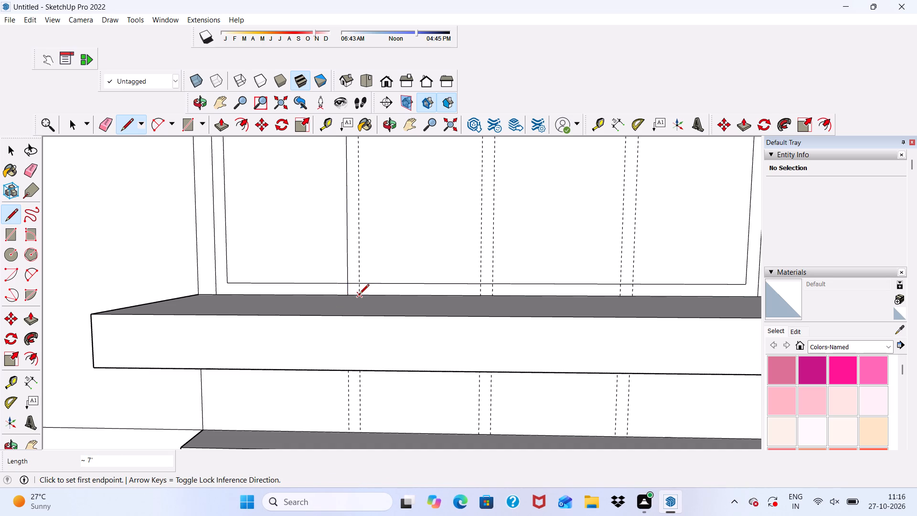
# Draw a vertical line about 7' long along the second guide from the left, from the ledge to the upper panel's top edge.
pyautogui.click(359, 295)
pyautogui.scroll(-14, 356, 277)
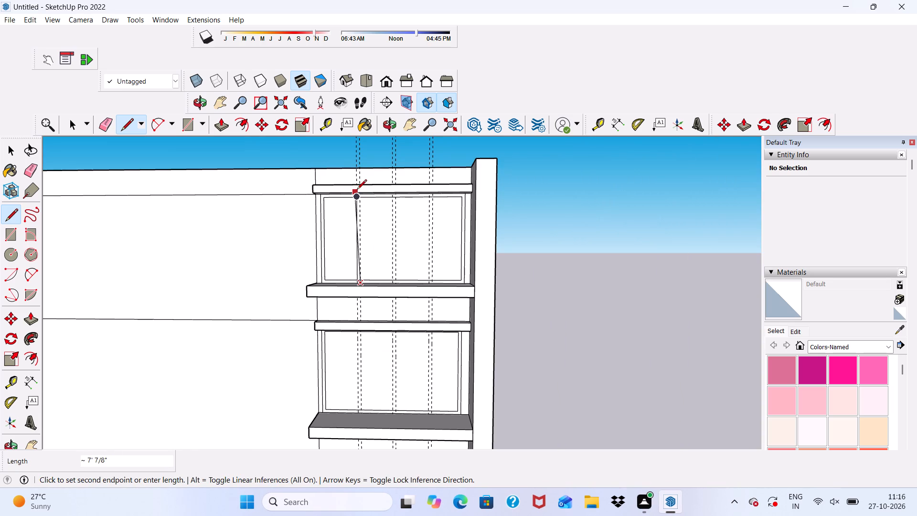
pyautogui.moveTo(357, 190); pyautogui.dragTo(362, 168, button='middle')
pyautogui.scroll(9, 369, 174)
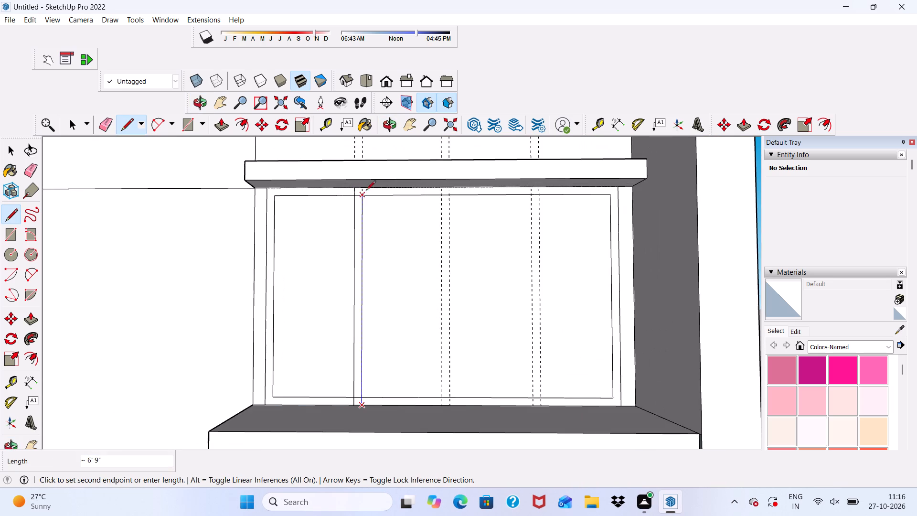
pyautogui.scroll(8, 369, 189)
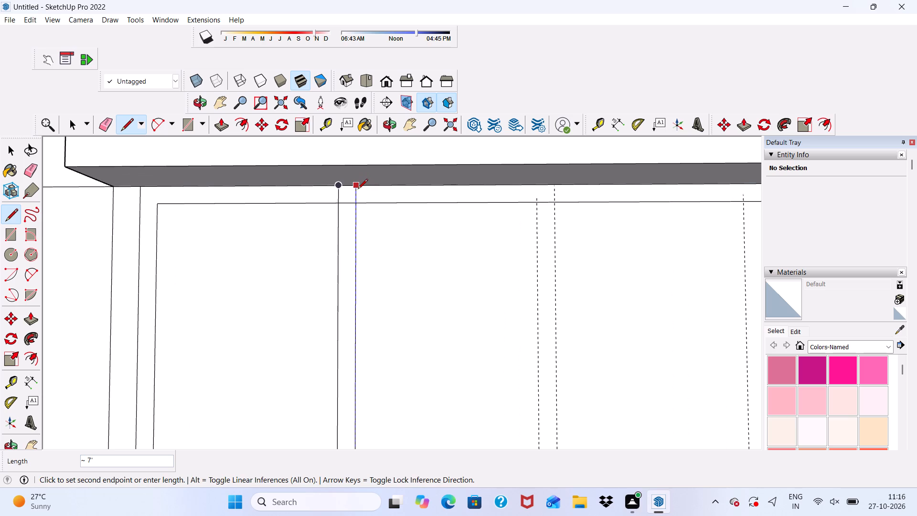
pyautogui.click(356, 188)
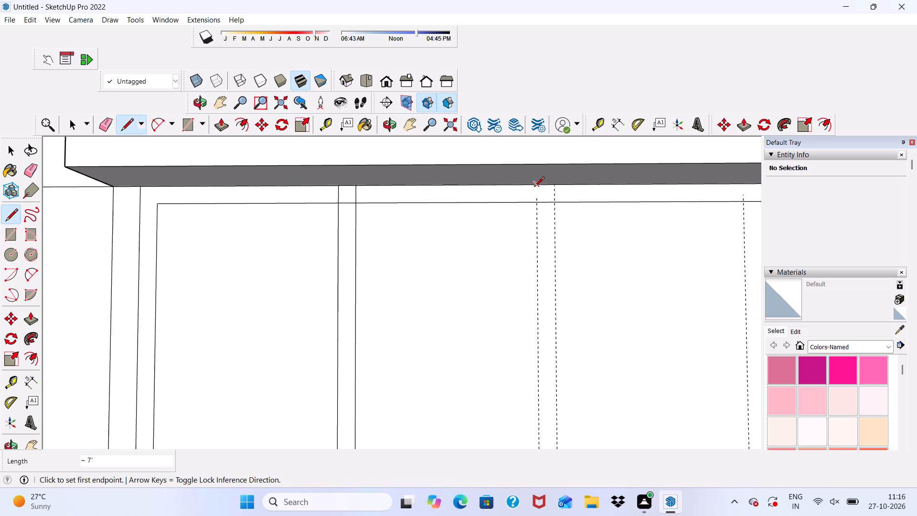
# Draw a vertical line about 7' long along the middle pair's left guide, from the upper panel's top edge to the ledge.
pyautogui.click(534, 187)
pyautogui.scroll(-10, 533, 243)
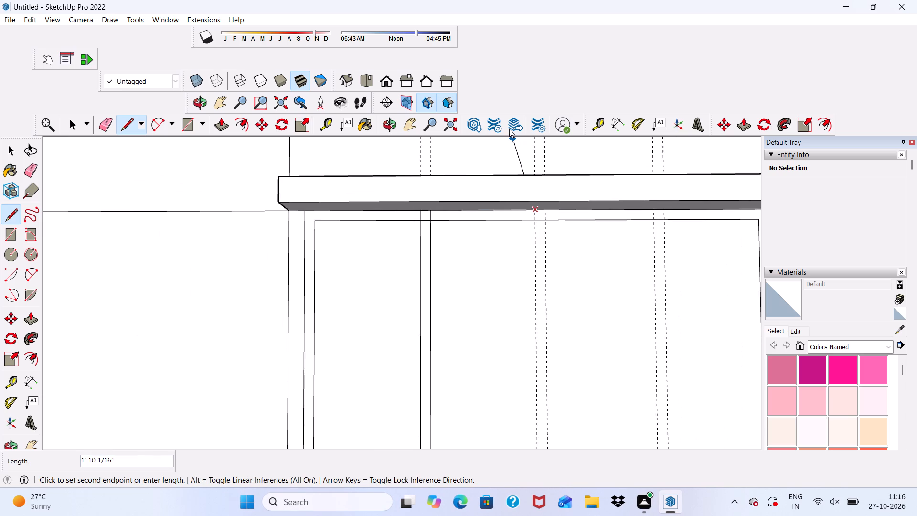
pyautogui.scroll(-15, 509, 129)
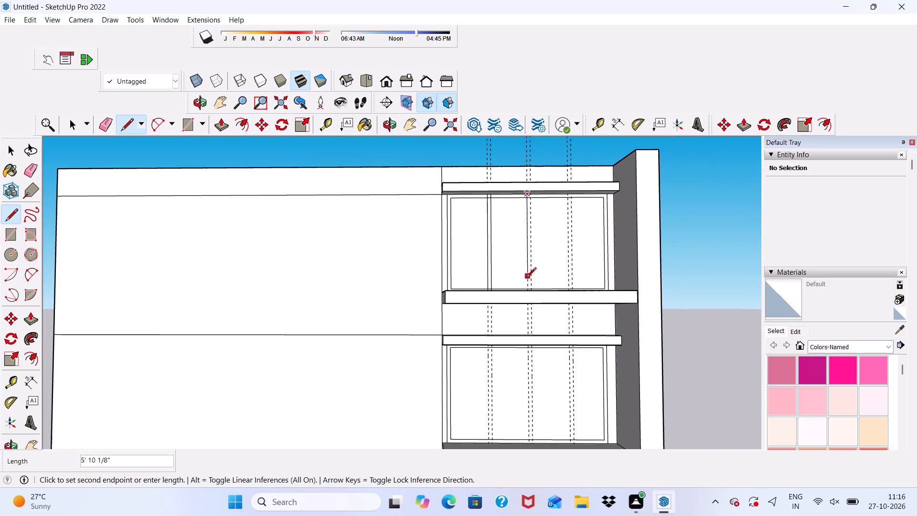
pyautogui.scroll(10, 523, 291)
pyautogui.scroll(-1, 528, 285)
pyautogui.moveTo(528, 287); pyautogui.dragTo(529, 295, button='middle')
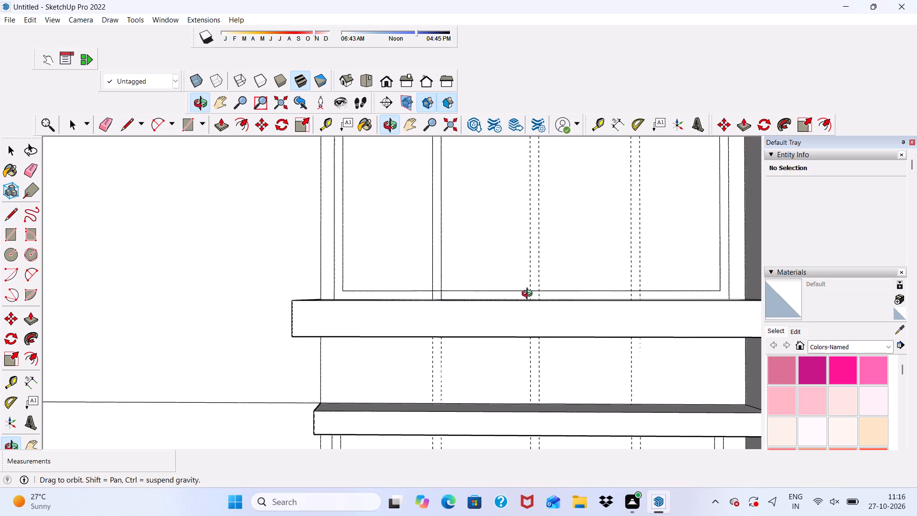
pyautogui.moveTo(529, 295); pyautogui.dragTo(530, 311, button='middle')
pyautogui.scroll(5, 533, 306)
pyautogui.click(531, 298)
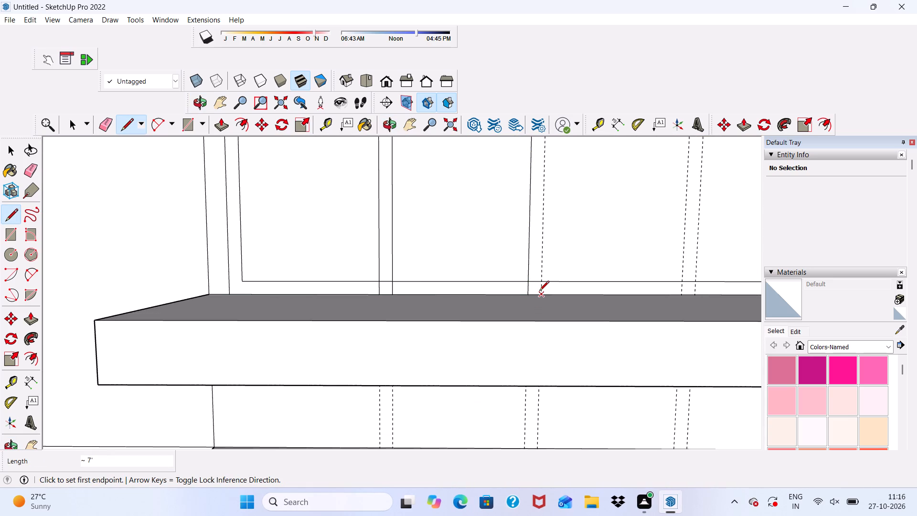
# Draw a vertical line about 7' long along the middle pair's right guide, from the ledge to the upper panel's top edge.
pyautogui.click(539, 291)
pyautogui.scroll(-5, 517, 251)
pyautogui.scroll(-19, 488, 216)
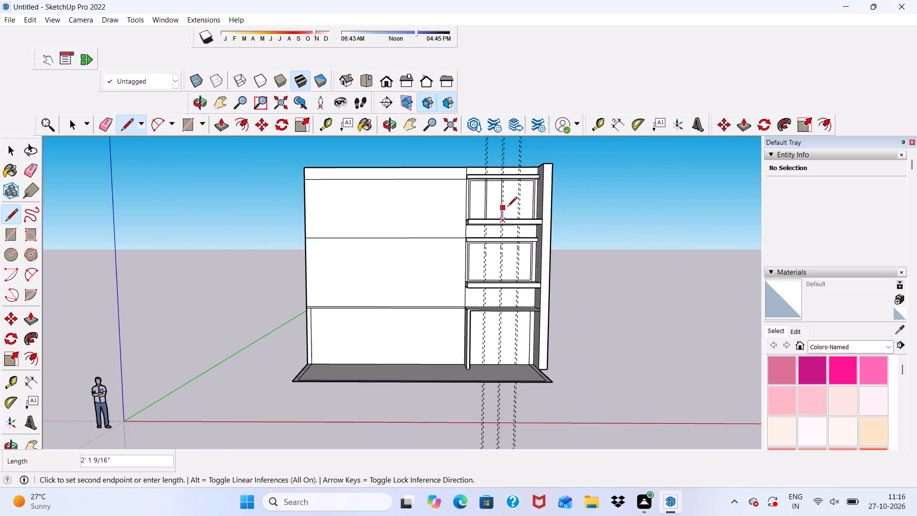
pyautogui.scroll(20, 509, 180)
pyautogui.scroll(2, 509, 180)
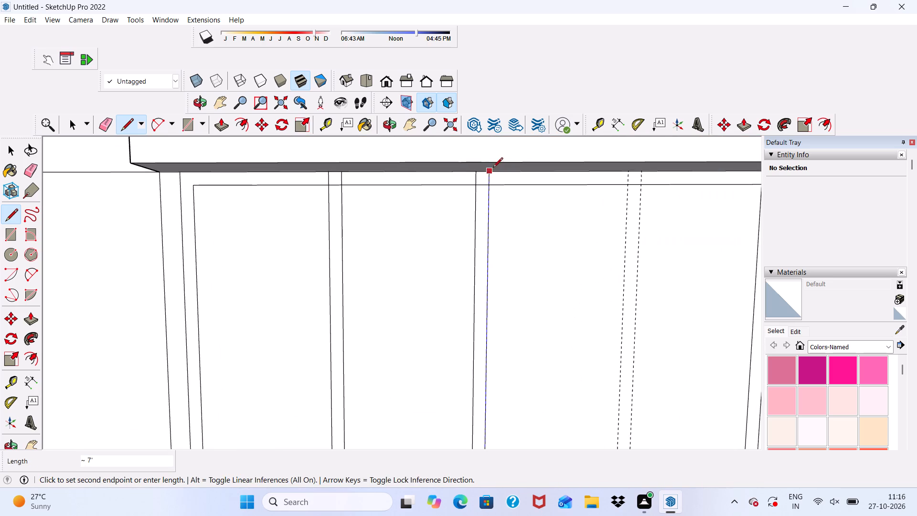
pyautogui.click(487, 169)
# Draw a vertical line about 7' long along the right pair's left guide, from the upper panel's top edge to the ledge.
pyautogui.scroll(-9, 406, 189)
pyautogui.scroll(5, 544, 197)
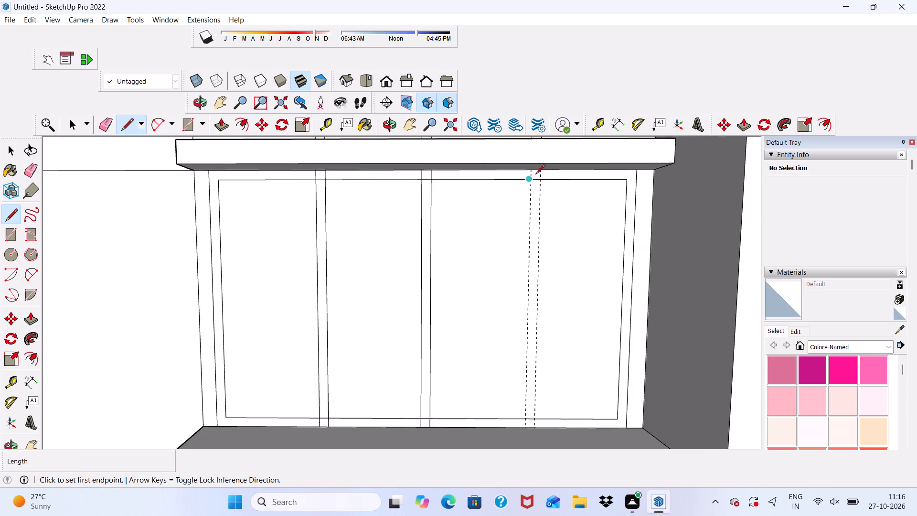
pyautogui.scroll(12, 535, 175)
pyautogui.click(529, 166)
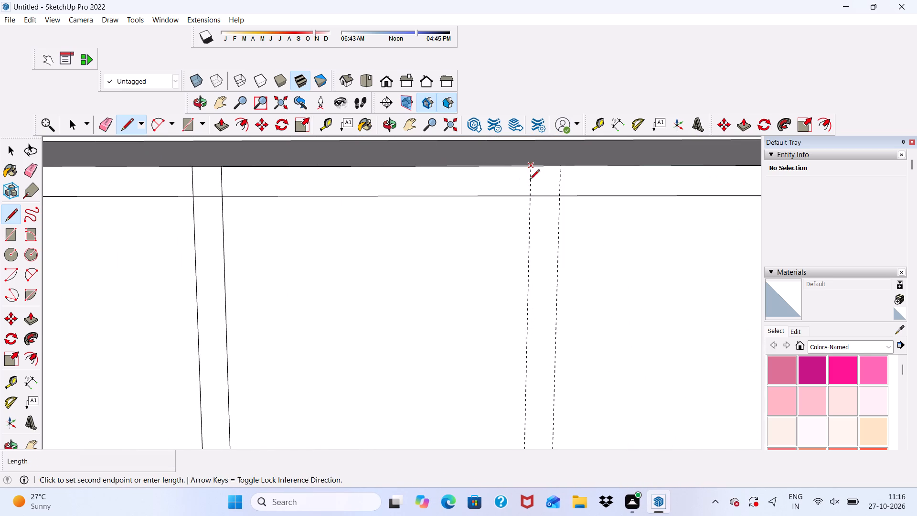
pyautogui.scroll(-11, 530, 205)
pyautogui.scroll(-10, 527, 182)
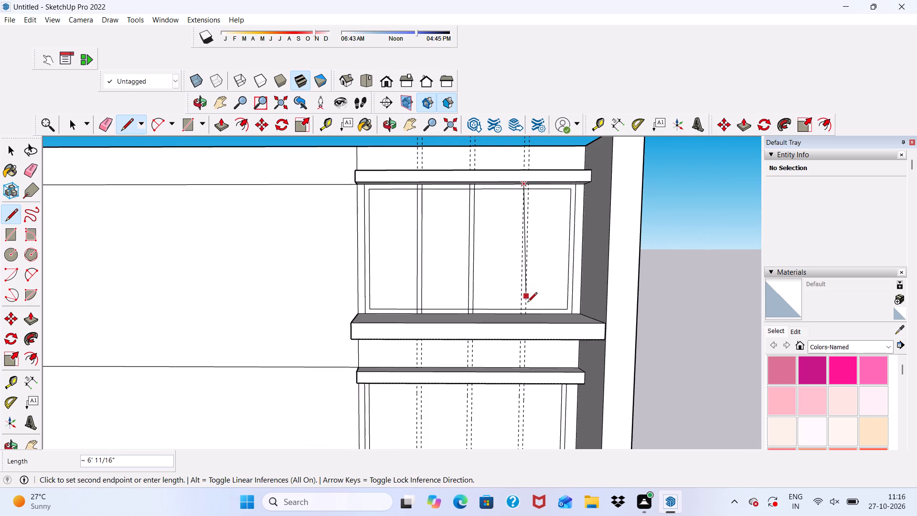
pyautogui.scroll(5, 521, 314)
pyautogui.click(521, 314)
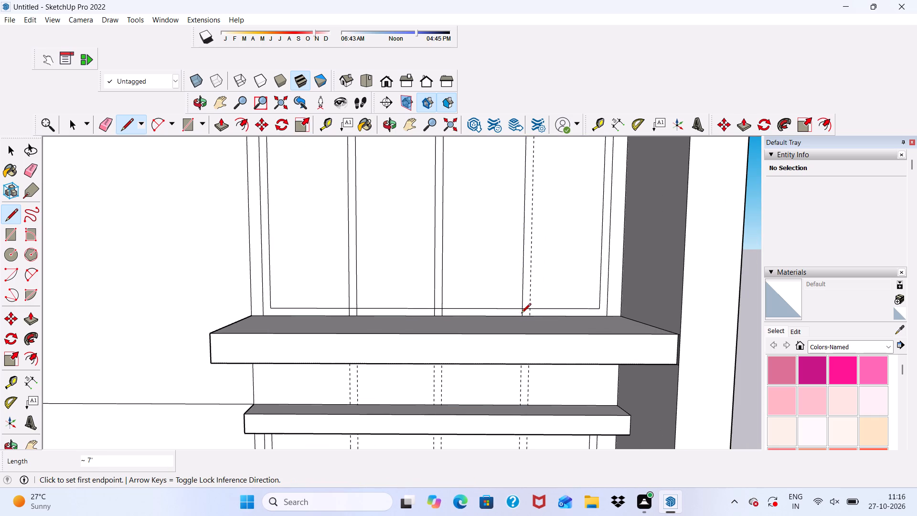
# Draw a vertical line about 7' long along the right pair's right guide, from the ledge to the upper panel's top edge.
pyautogui.click(530, 317)
pyautogui.scroll(-11, 532, 284)
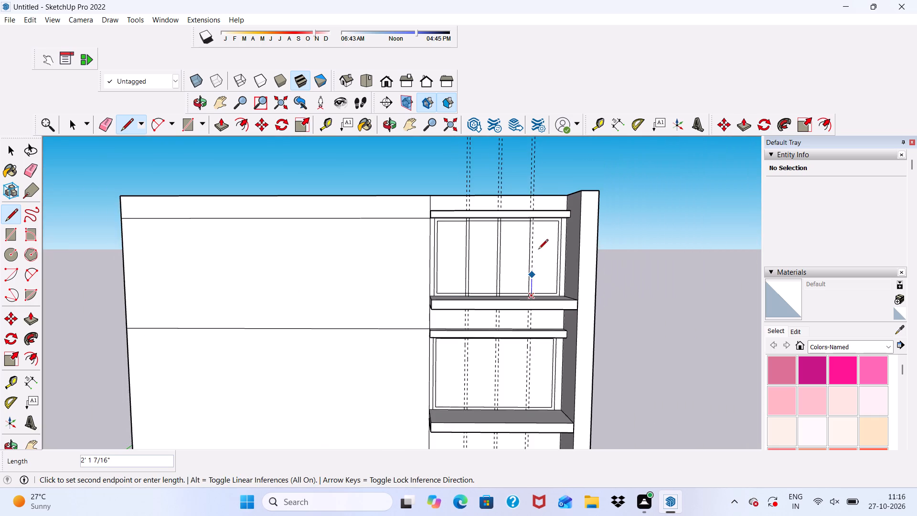
pyautogui.scroll(5, 538, 212)
pyautogui.moveTo(538, 212); pyautogui.dragTo(535, 183, button='middle')
pyautogui.scroll(11, 540, 220)
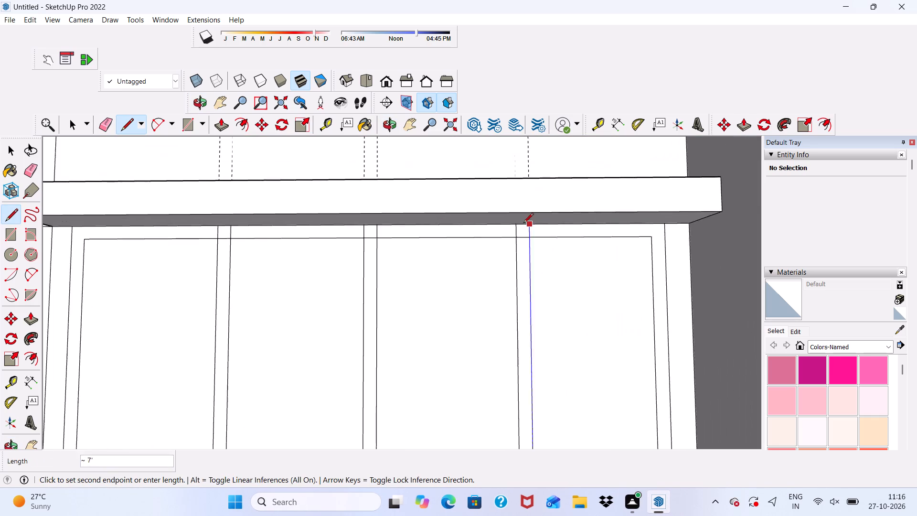
pyautogui.scroll(7, 523, 224)
pyautogui.click(532, 227)
pyautogui.scroll(-4, 517, 227)
pyautogui.press('space')
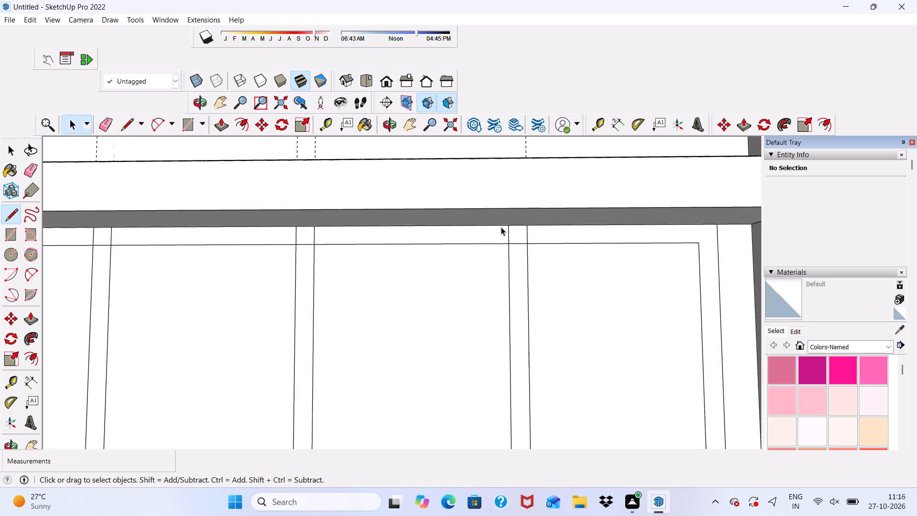
# Erase all three pairs of vertical guides where they extend above the parapet.
pyautogui.scroll(-8, 475, 223)
pyautogui.click(106, 126)
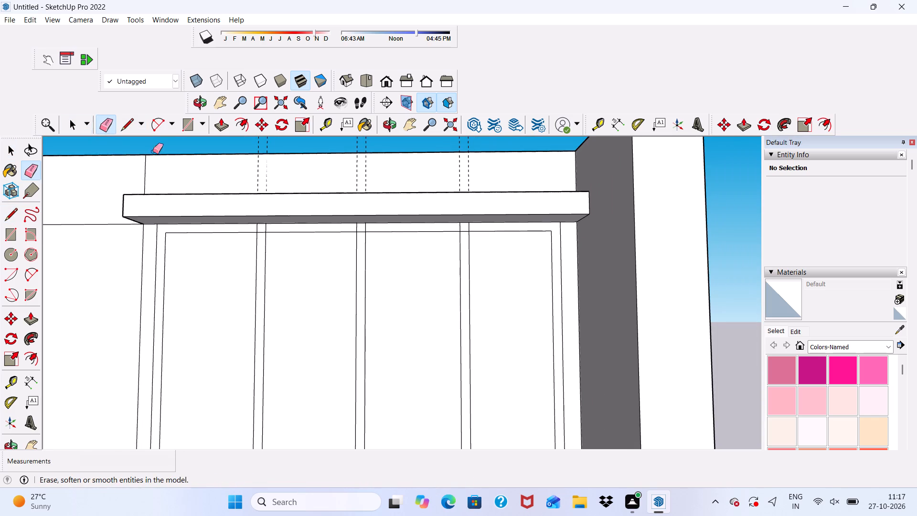
pyautogui.scroll(-6, 288, 217)
pyautogui.moveTo(275, 162); pyautogui.dragTo(300, 162)
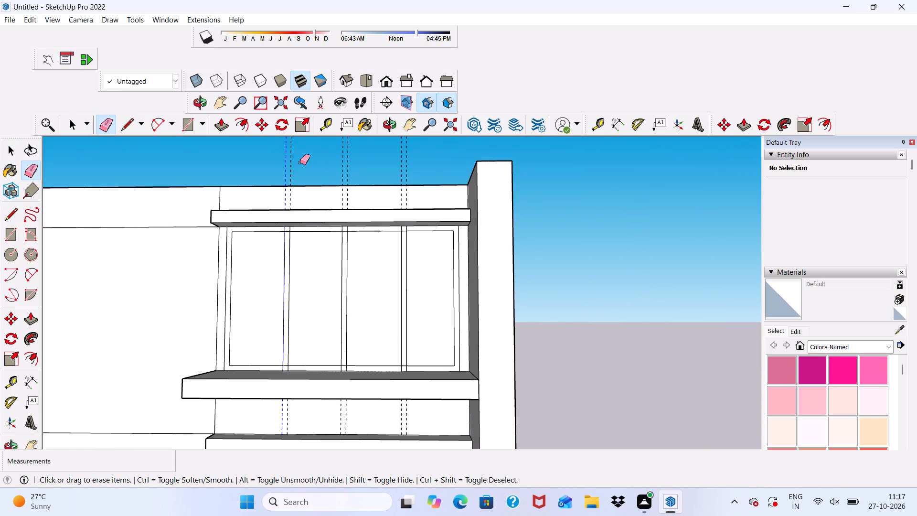
pyautogui.moveTo(300, 162); pyautogui.dragTo(417, 161)
# Erase the crossing line segments at the top of the left divider so it merges with the upper panel's frame.
pyautogui.scroll(-7, 416, 161)
pyautogui.scroll(1, 336, 182)
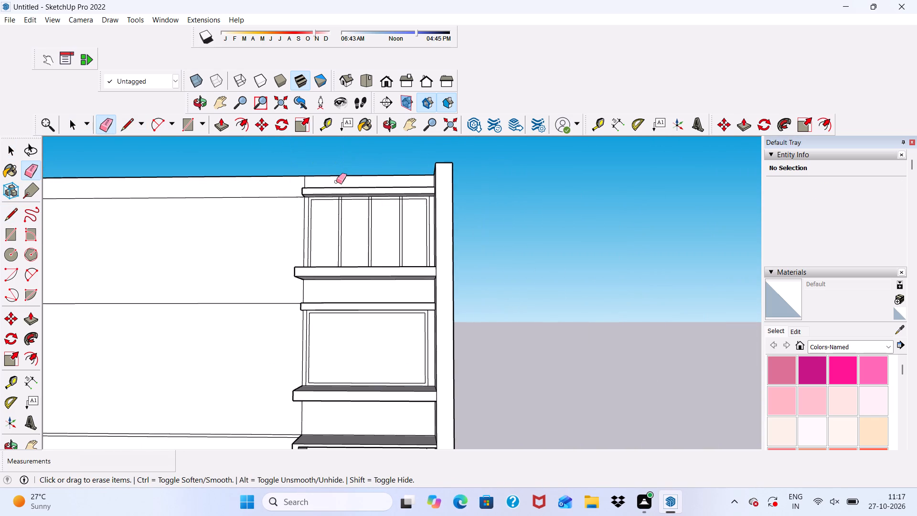
pyautogui.scroll(-3, 336, 182)
pyautogui.scroll(6, 341, 228)
pyautogui.scroll(10, 341, 180)
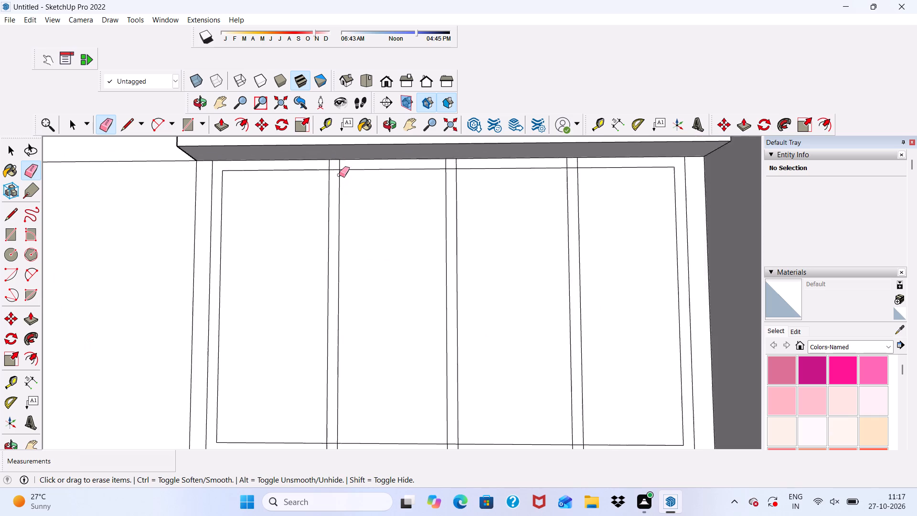
pyautogui.scroll(-6, 330, 173)
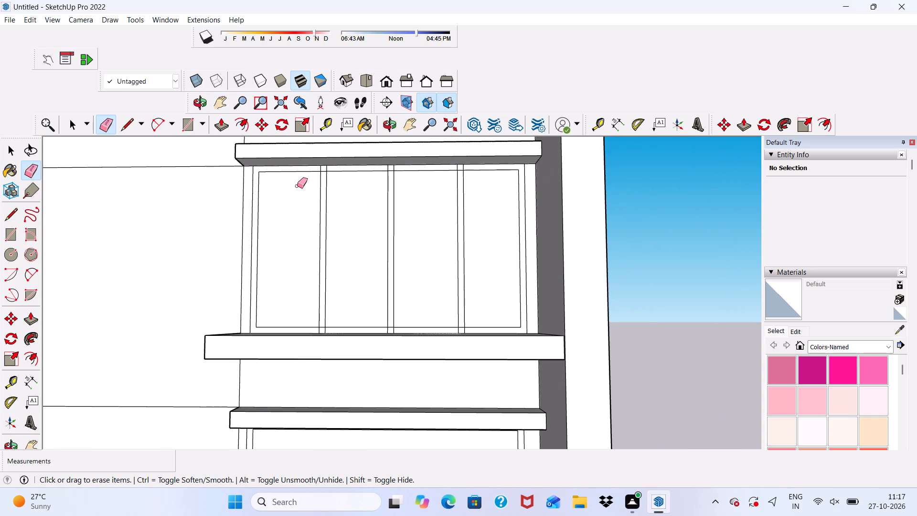
pyautogui.scroll(6, 297, 186)
pyautogui.scroll(4, 335, 161)
pyautogui.scroll(-6, 336, 161)
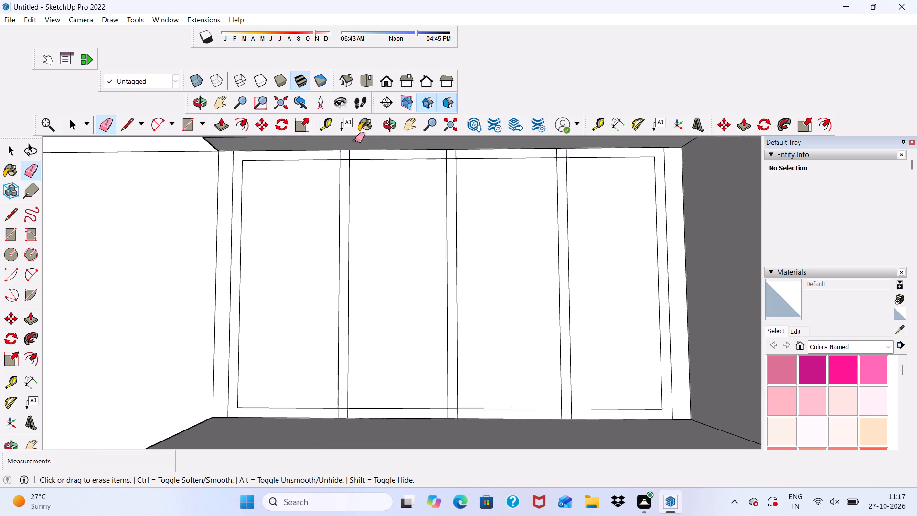
pyautogui.scroll(-2, 355, 140)
pyautogui.moveTo(363, 178); pyautogui.dragTo(361, 189, button='middle')
pyautogui.scroll(7, 336, 180)
pyautogui.scroll(-9, 344, 148)
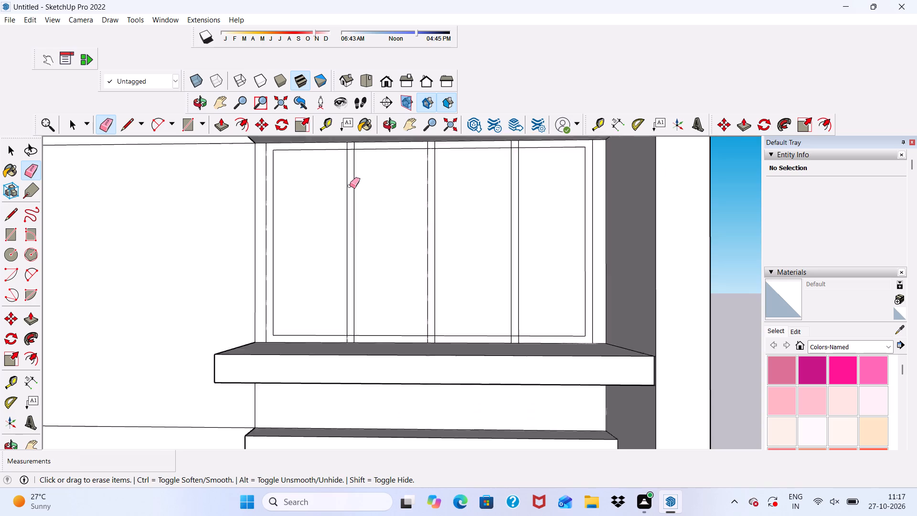
pyautogui.scroll(-2, 350, 186)
pyautogui.scroll(13, 290, 138)
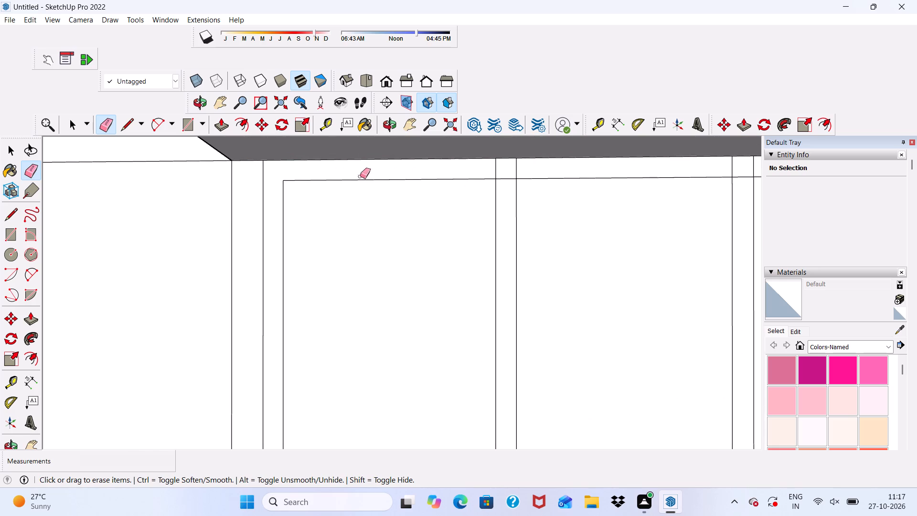
pyautogui.moveTo(500, 168); pyautogui.dragTo(479, 166)
pyautogui.moveTo(504, 163); pyautogui.dragTo(520, 166)
pyautogui.moveTo(505, 175); pyautogui.dragTo(506, 175)
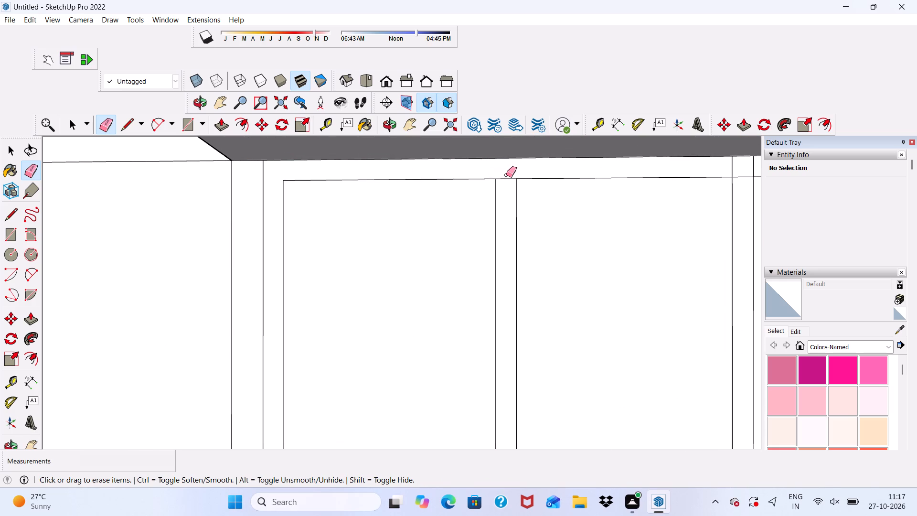
pyautogui.moveTo(506, 175); pyautogui.dragTo(504, 182)
# Erase the crossing line segments at the top of the middle divider so it merges with the upper panel's frame.
pyautogui.scroll(-12, 417, 163)
pyautogui.scroll(9, 541, 174)
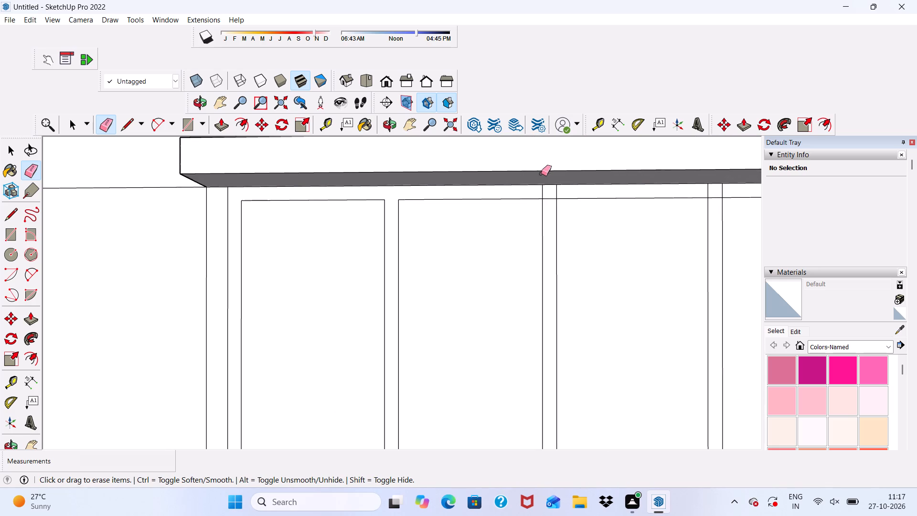
pyautogui.scroll(5, 541, 173)
pyautogui.click(542, 192)
pyautogui.click(543, 193)
pyautogui.click(544, 196)
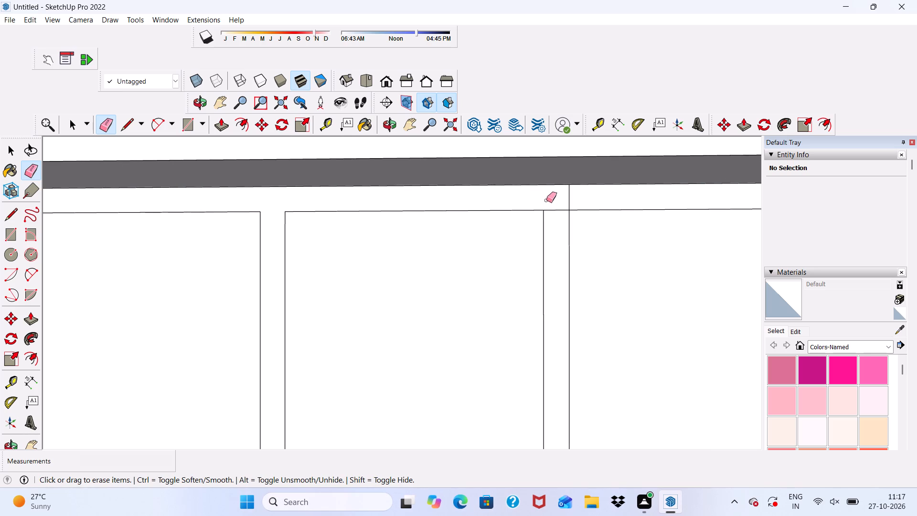
pyautogui.click(549, 208)
pyautogui.click(550, 212)
pyautogui.moveTo(558, 200); pyautogui.dragTo(566, 200)
pyautogui.scroll(-2, 488, 191)
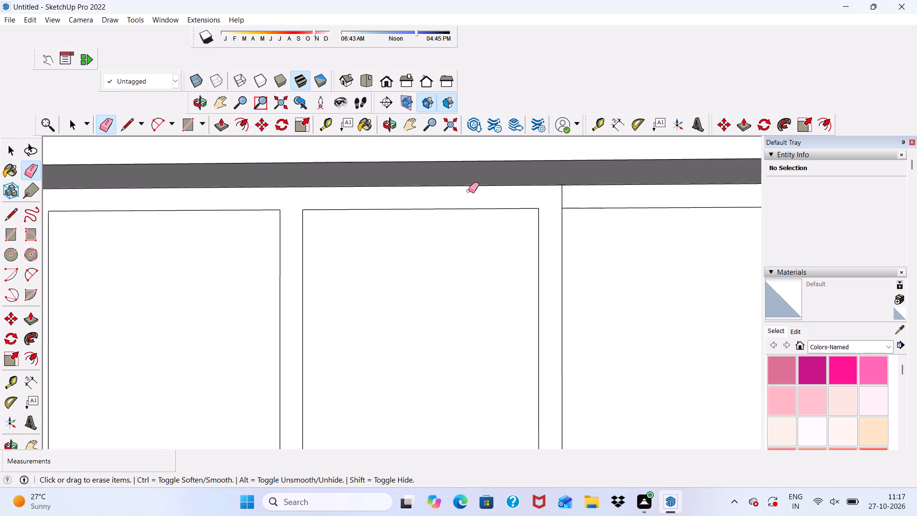
pyautogui.scroll(-4, 469, 191)
pyautogui.scroll(-5, 391, 186)
pyautogui.scroll(6, 479, 193)
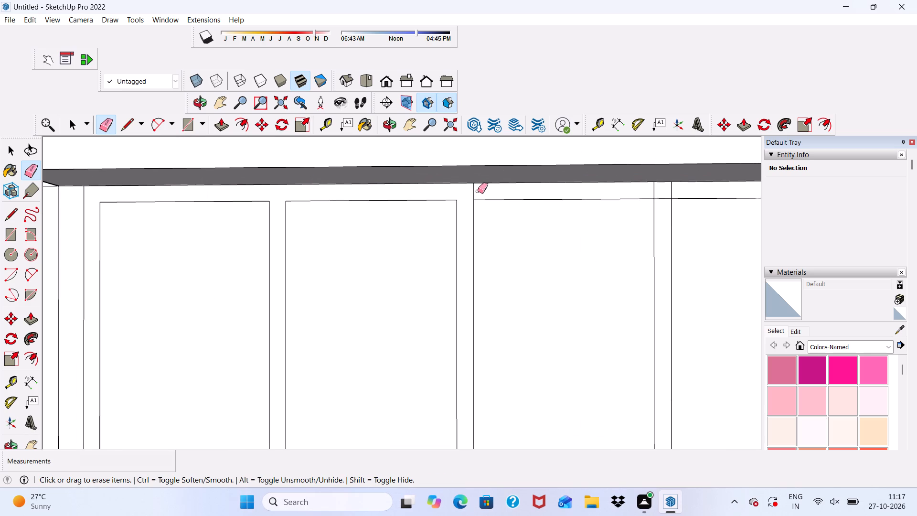
pyautogui.click(478, 191)
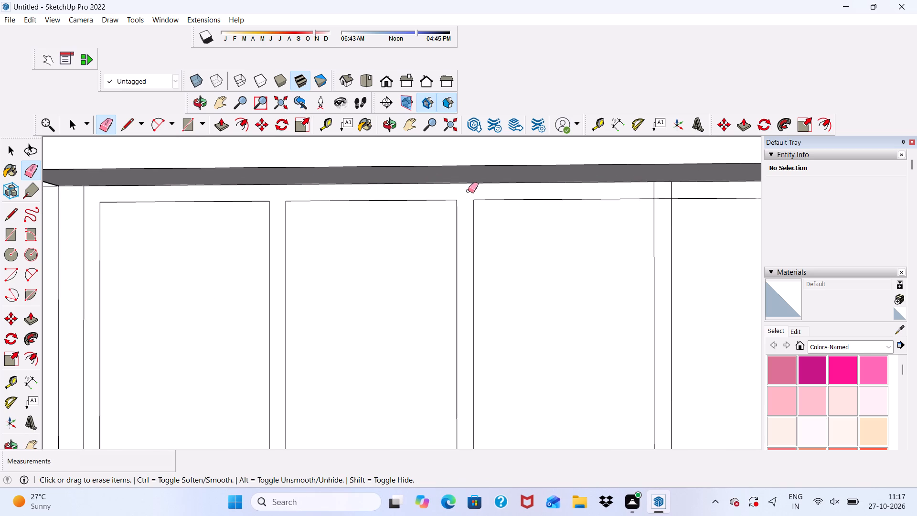
# Erase the crossing line segments at the top of the right divider so it merges with the upper panel's frame.
pyautogui.scroll(-10, 389, 188)
pyautogui.scroll(11, 514, 198)
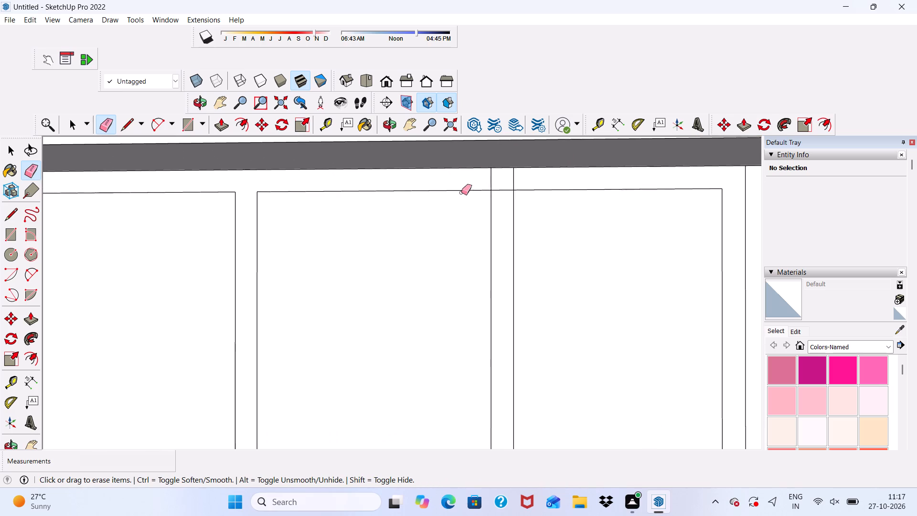
pyautogui.scroll(7, 461, 193)
pyautogui.moveTo(506, 185); pyautogui.dragTo(501, 198)
pyautogui.moveTo(500, 189); pyautogui.dragTo(525, 186)
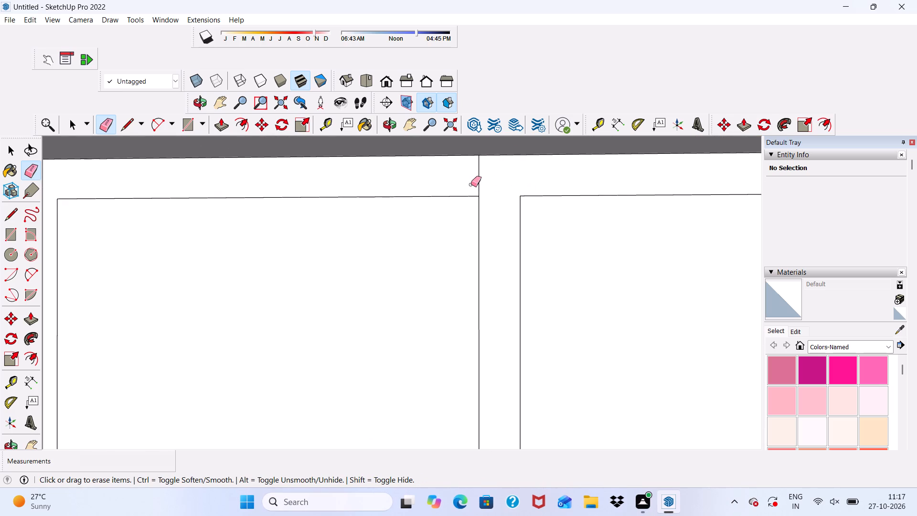
pyautogui.moveTo(471, 184); pyautogui.dragTo(481, 183)
pyautogui.click(482, 183)
pyautogui.scroll(-7, 475, 169)
pyautogui.scroll(-5, 457, 129)
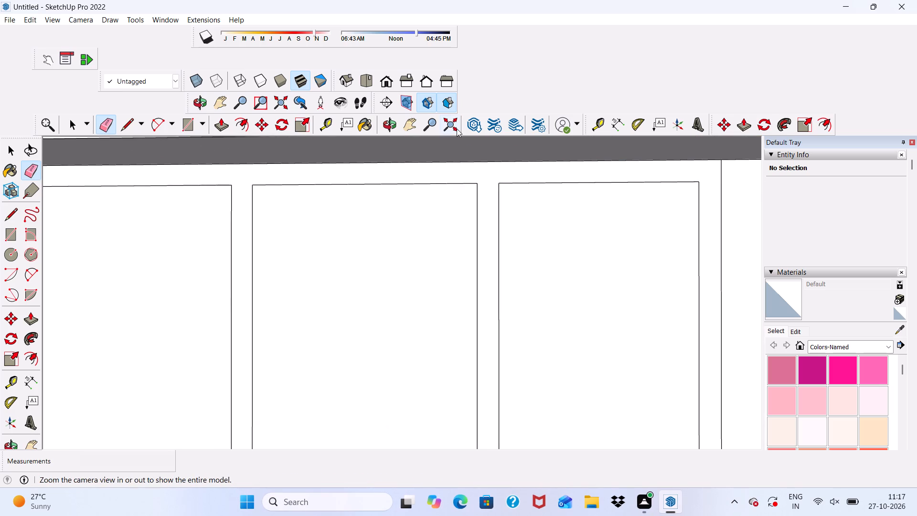
pyautogui.scroll(-1, 457, 129)
pyautogui.scroll(-5, 559, 176)
pyautogui.scroll(-12, 483, 98)
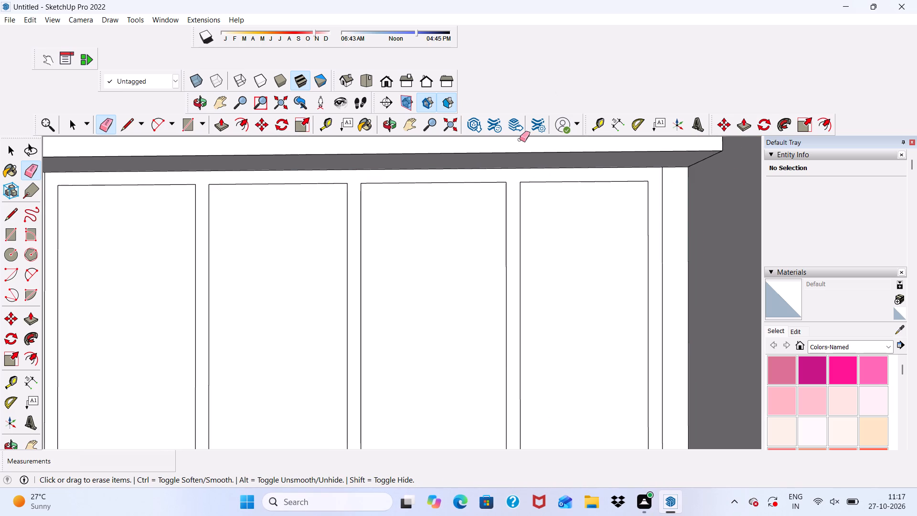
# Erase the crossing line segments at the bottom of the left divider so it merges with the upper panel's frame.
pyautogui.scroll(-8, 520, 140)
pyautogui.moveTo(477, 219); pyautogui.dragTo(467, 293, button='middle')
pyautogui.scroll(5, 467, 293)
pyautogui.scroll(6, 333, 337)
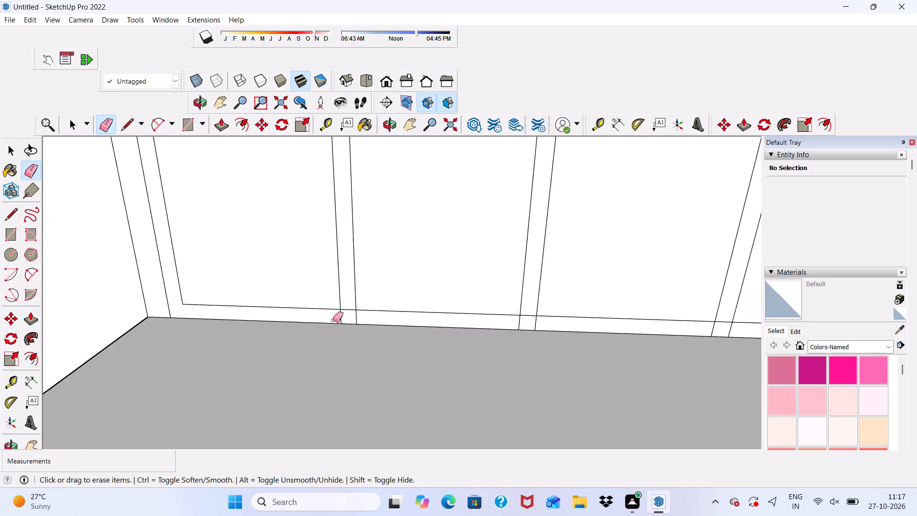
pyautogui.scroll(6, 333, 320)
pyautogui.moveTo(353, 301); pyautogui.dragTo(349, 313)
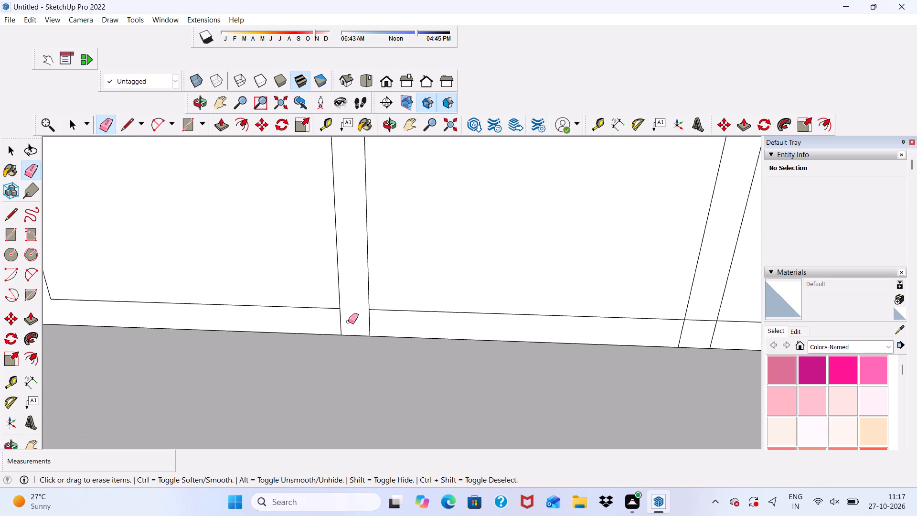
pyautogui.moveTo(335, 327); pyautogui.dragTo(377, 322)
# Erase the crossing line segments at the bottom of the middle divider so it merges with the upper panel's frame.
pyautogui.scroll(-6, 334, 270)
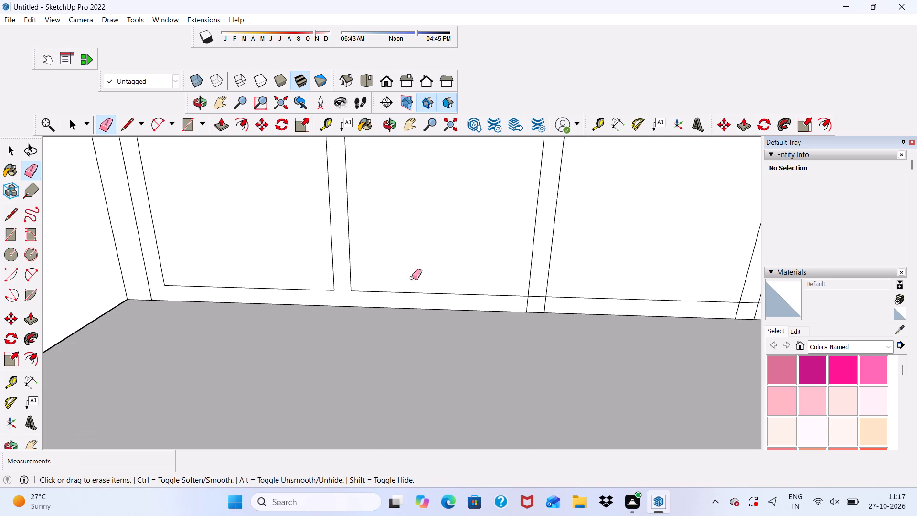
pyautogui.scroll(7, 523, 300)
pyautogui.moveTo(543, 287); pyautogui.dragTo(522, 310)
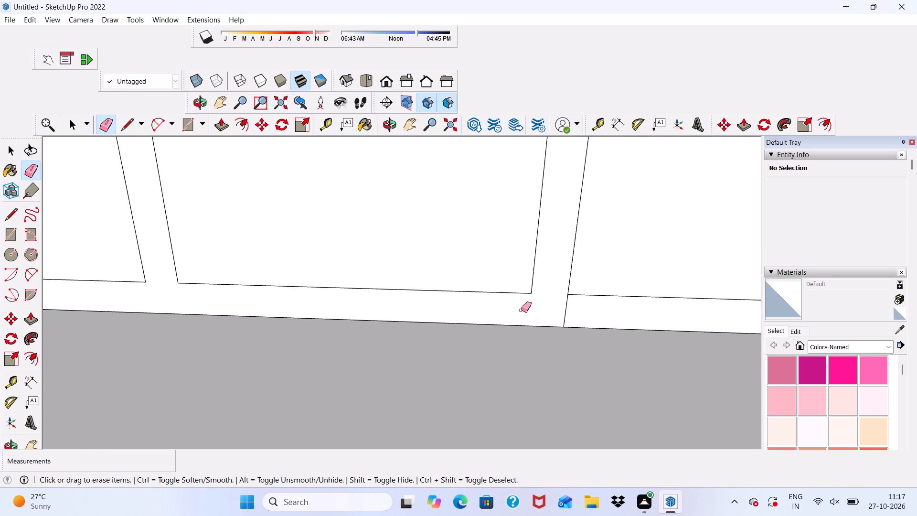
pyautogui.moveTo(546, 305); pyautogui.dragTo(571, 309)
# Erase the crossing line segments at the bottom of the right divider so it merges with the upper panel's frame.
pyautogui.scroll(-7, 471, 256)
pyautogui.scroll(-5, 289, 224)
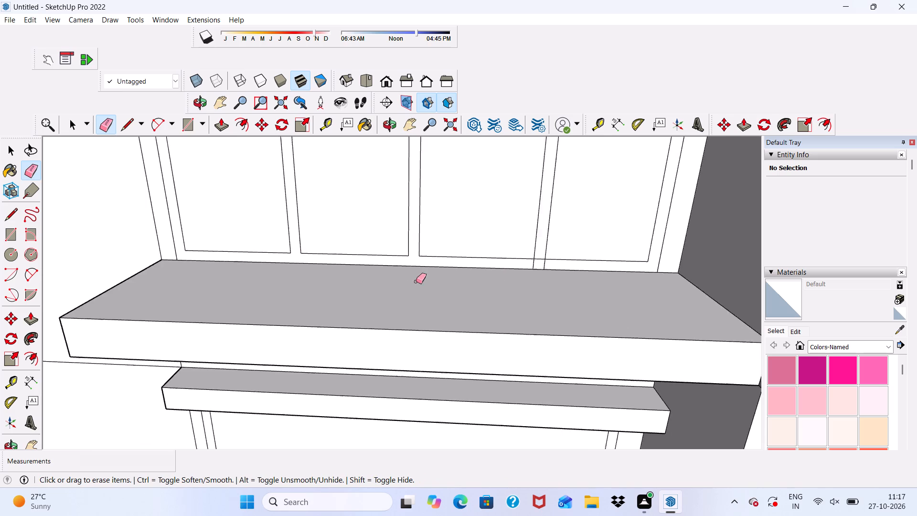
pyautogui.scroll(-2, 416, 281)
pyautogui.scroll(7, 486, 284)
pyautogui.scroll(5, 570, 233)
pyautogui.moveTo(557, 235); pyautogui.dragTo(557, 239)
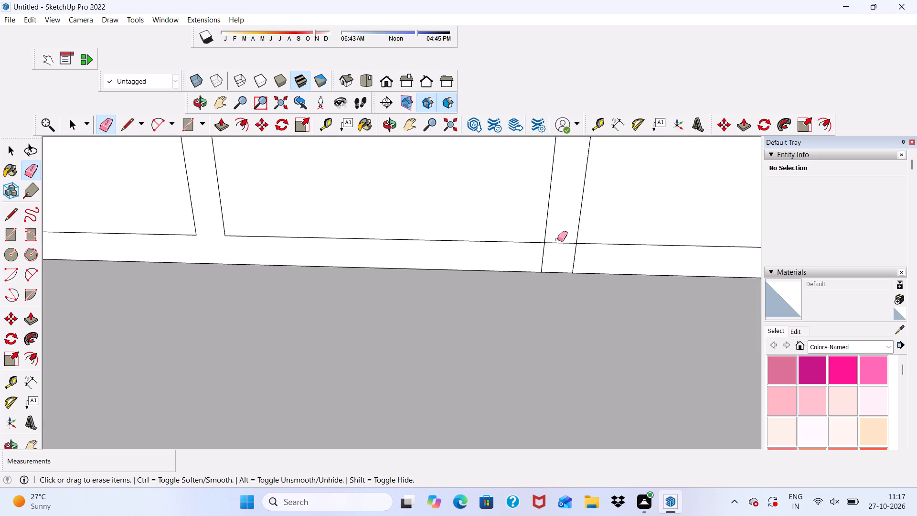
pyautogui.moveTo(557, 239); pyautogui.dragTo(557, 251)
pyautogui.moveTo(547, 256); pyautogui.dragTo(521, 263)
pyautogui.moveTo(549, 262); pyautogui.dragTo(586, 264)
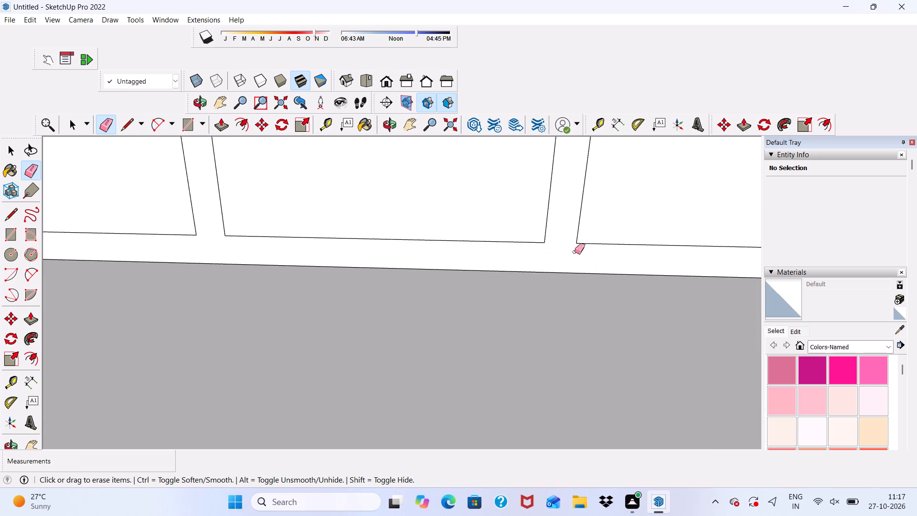
# Undo the upper panel's divider clean-up and the guide erasures, back to the point where all three pairs of vertical guides exist.
pyautogui.scroll(-15, 462, 250)
pyautogui.moveTo(460, 286); pyautogui.dragTo(444, 188, button='middle')
pyautogui.scroll(1, 444, 188)
pyautogui.scroll(-3, 458, 225)
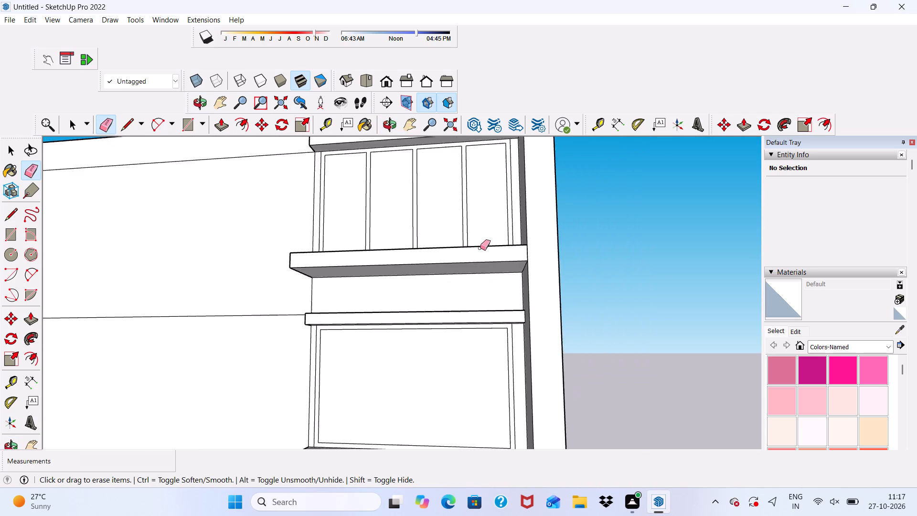
pyautogui.scroll(-9, 480, 248)
pyautogui.scroll(1, 443, 330)
pyautogui.scroll(1, 401, 206)
pyautogui.scroll(-6, 437, 201)
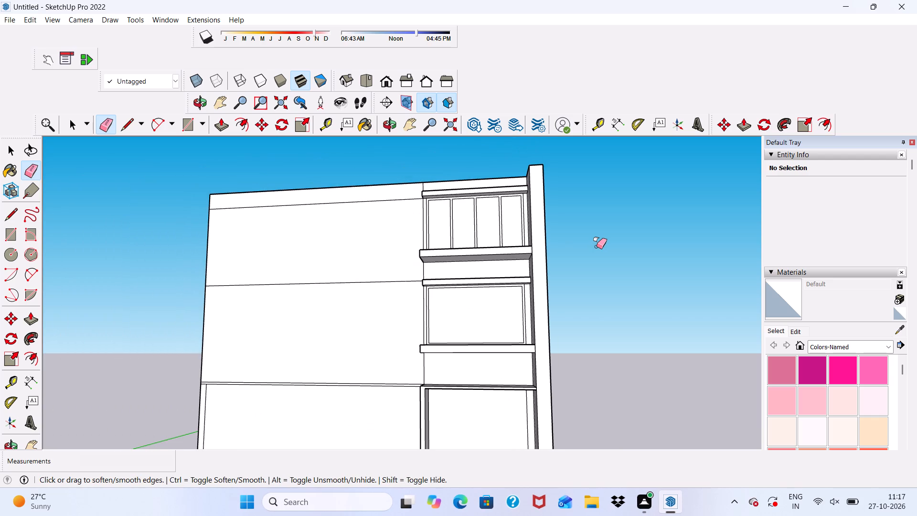
pyautogui.hotkey('ctrl', 'z')
pyautogui.hotkey('ctrl', 'z')
pyautogui.hotkey('ctrl', 'z')
pyautogui.hotkey('ctrl', 'z')
pyautogui.hotkey('ctrl', 'z')
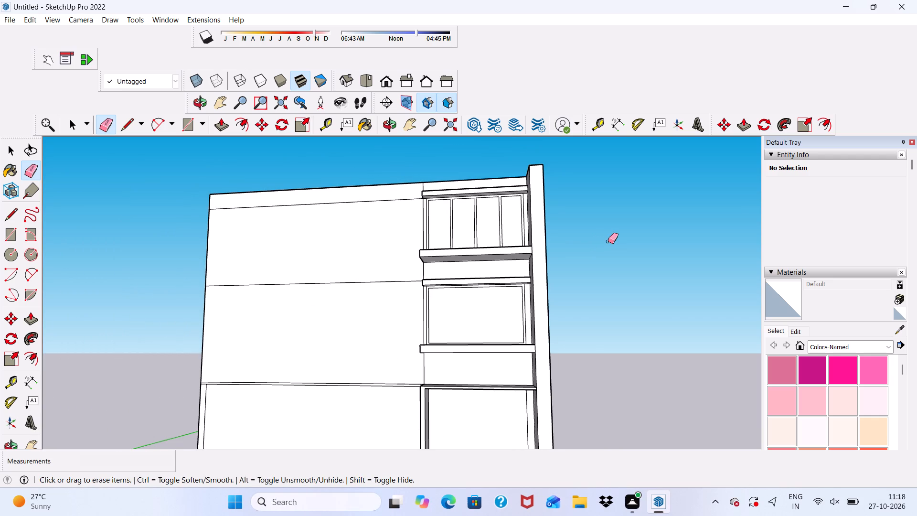
pyautogui.press('space')
pyautogui.hotkey('ctrl', 'z')
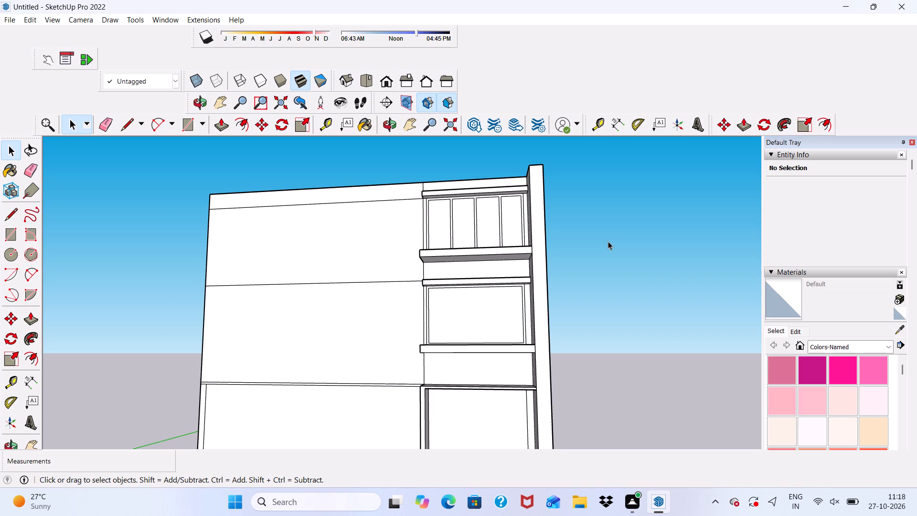
pyautogui.hotkey('ctrl', 'z')
pyautogui.hotkey('ctrl', 'z')
pyautogui.hotkey('ctrl', 'z')
pyautogui.hotkey('ctrl', 'z')
pyautogui.hotkey('ctrl', 'z')
pyautogui.hotkey('ctrl', 'z')
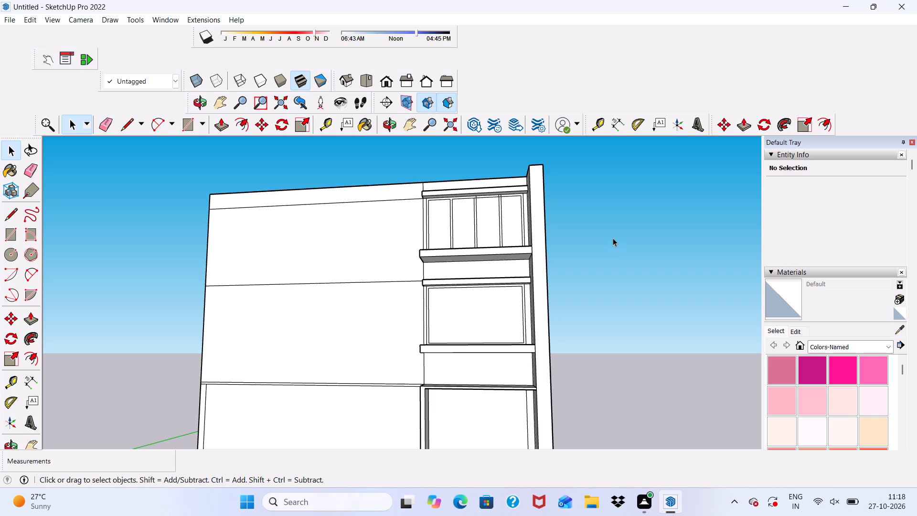
pyautogui.hotkey('ctrl', 'z')
pyautogui.hotkey('ctrl', 'z')
pyautogui.hotkey('ctrl', 'z')
pyautogui.hotkey('ctrl', 'z')
pyautogui.hotkey('ctrl', 'z')
pyautogui.press('space')
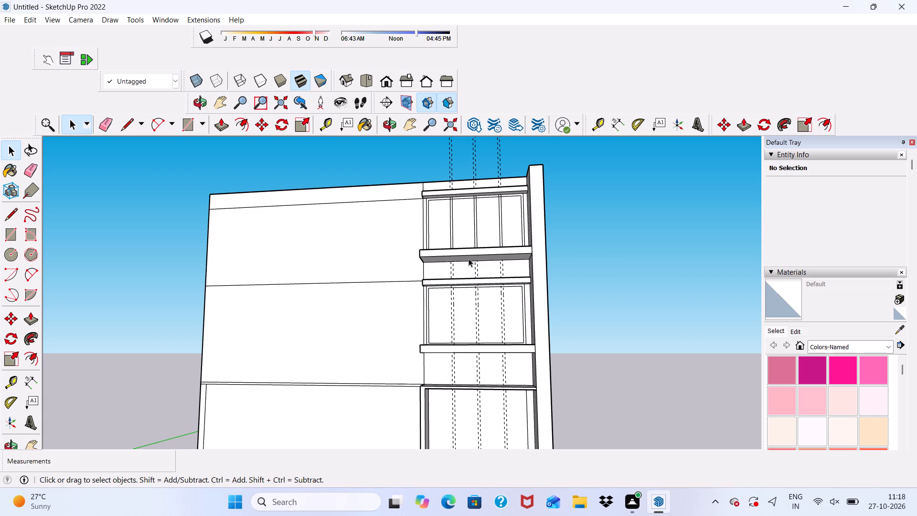
# Draw the left divider's two vertical lines, about 6' 11 1/8" long, along the left guide pair between the middle-storey panel's ledges.
pyautogui.click(121, 128)
pyautogui.scroll(-2, 346, 259)
pyautogui.scroll(13, 419, 300)
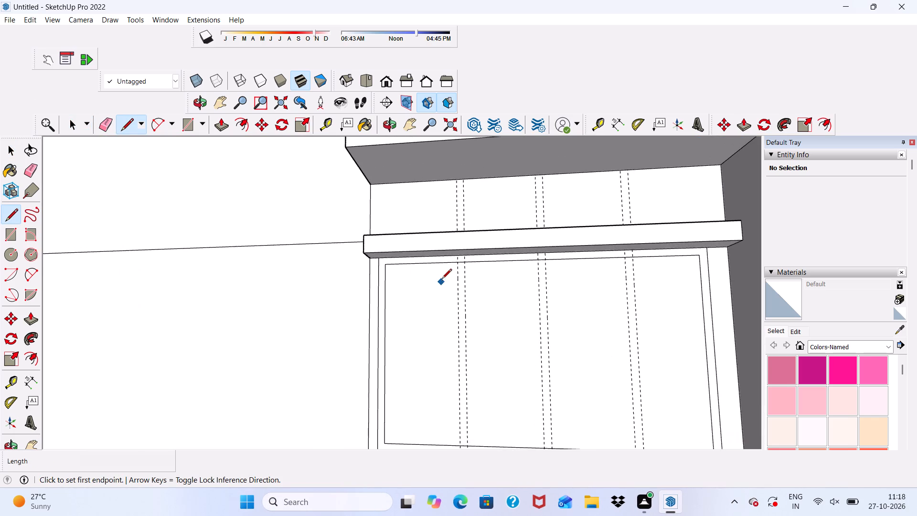
pyautogui.scroll(6, 454, 270)
pyautogui.click(461, 244)
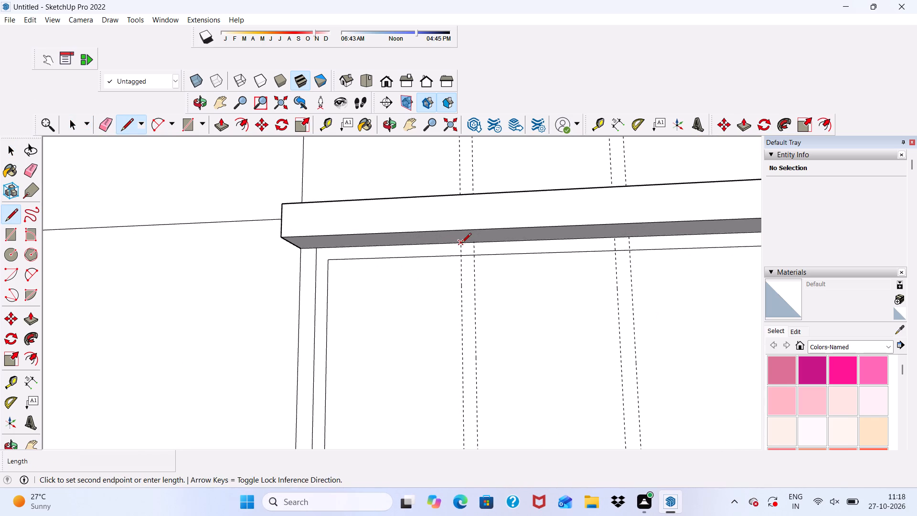
pyautogui.scroll(-11, 458, 241)
pyautogui.scroll(12, 470, 378)
pyautogui.click(456, 384)
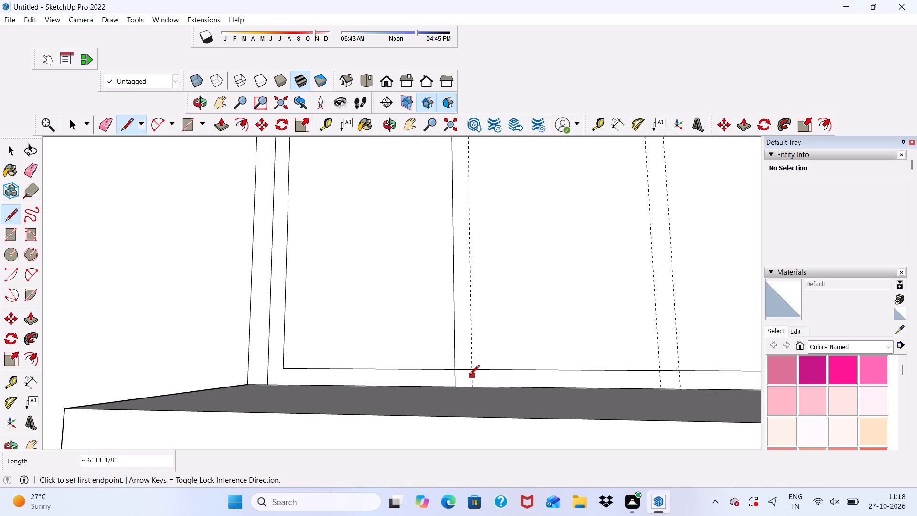
pyautogui.click(470, 386)
pyautogui.scroll(-10, 471, 350)
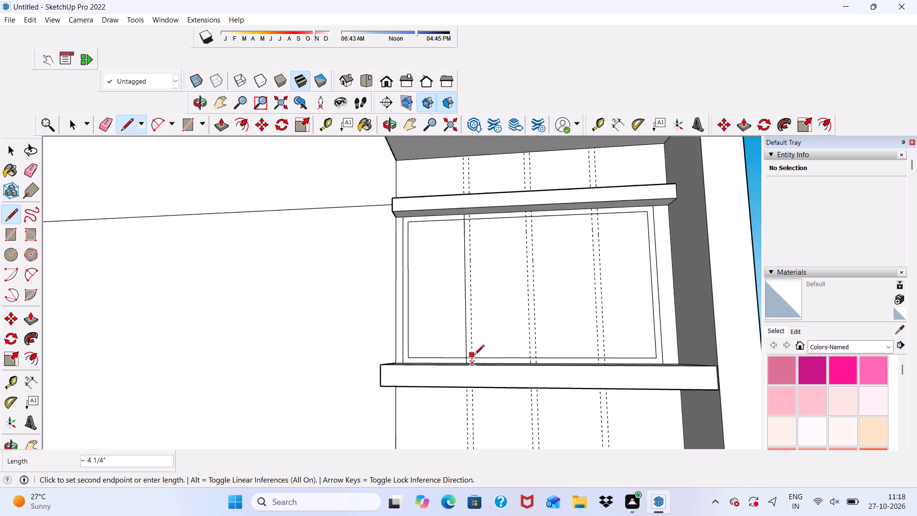
pyautogui.scroll(-9, 474, 355)
pyautogui.scroll(16, 462, 274)
pyautogui.scroll(-1, 484, 264)
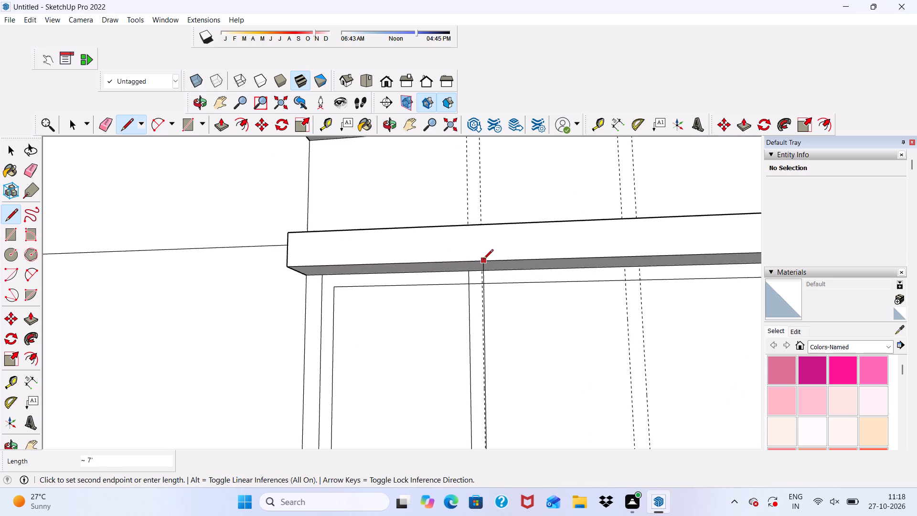
pyautogui.scroll(11, 483, 260)
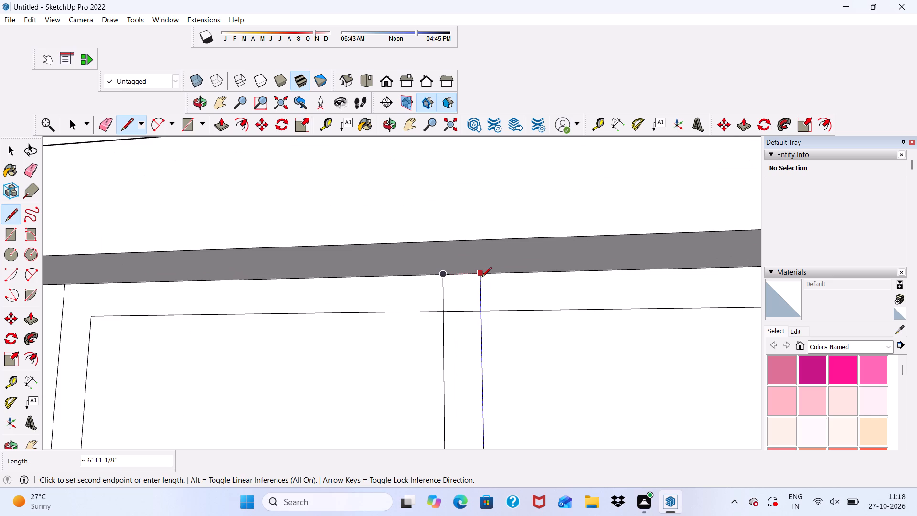
pyautogui.click(482, 278)
# Draw the middle divider's two vertical lines, about 6' 11 1/8" long, along the centre guide pair between the middle-storey panel's ledges.
pyautogui.scroll(-7, 433, 294)
pyautogui.scroll(-5, 486, 288)
pyautogui.scroll(6, 583, 305)
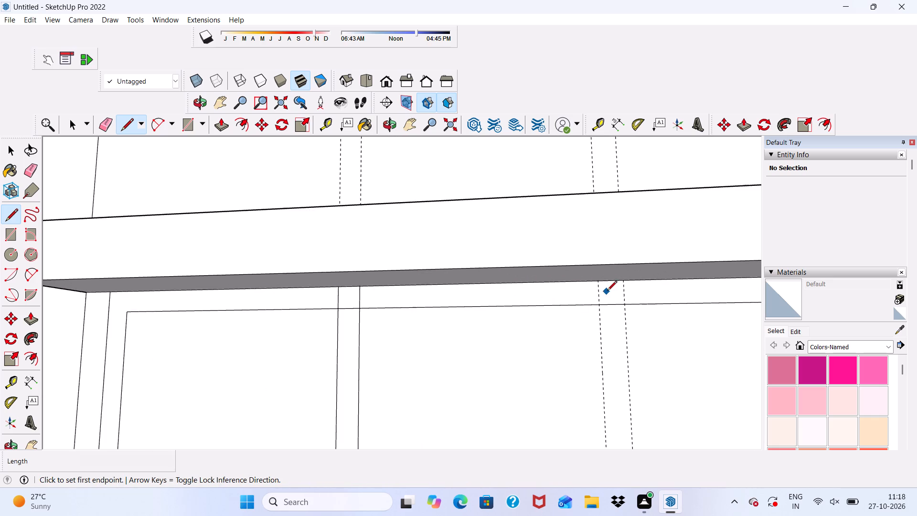
pyautogui.scroll(2, 607, 284)
pyautogui.click(597, 281)
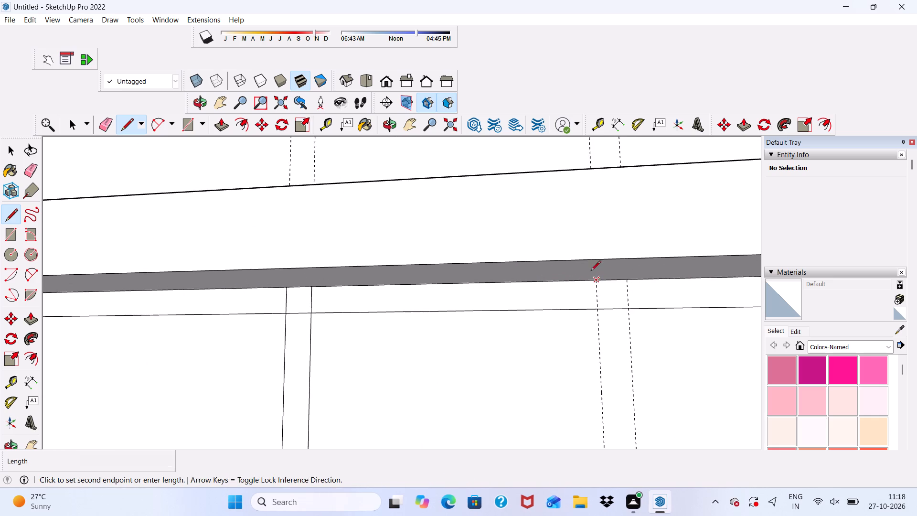
pyautogui.scroll(-12, 577, 232)
pyautogui.scroll(-11, 578, 258)
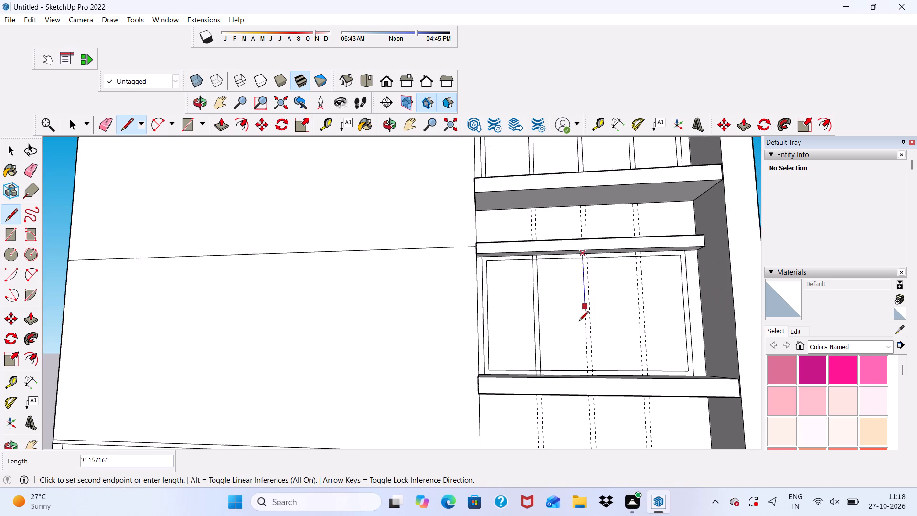
pyautogui.moveTo(592, 371); pyautogui.dragTo(596, 396, button='middle')
pyautogui.scroll(7, 596, 392)
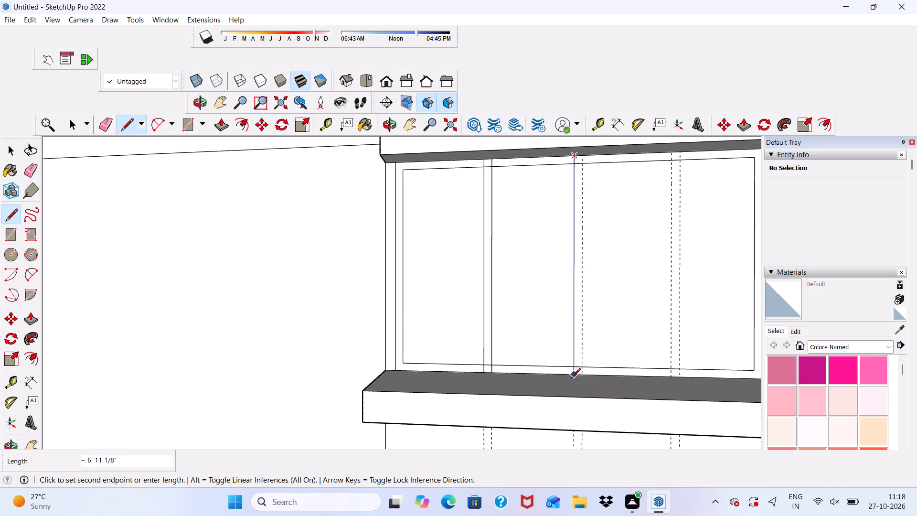
pyautogui.scroll(2, 571, 379)
pyautogui.click(571, 377)
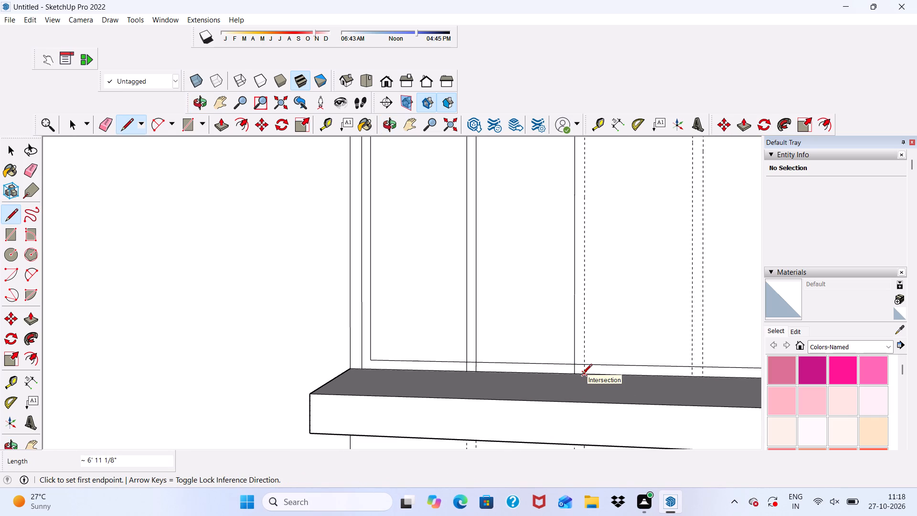
pyautogui.click(582, 375)
pyautogui.scroll(-11, 589, 329)
pyautogui.scroll(7, 586, 237)
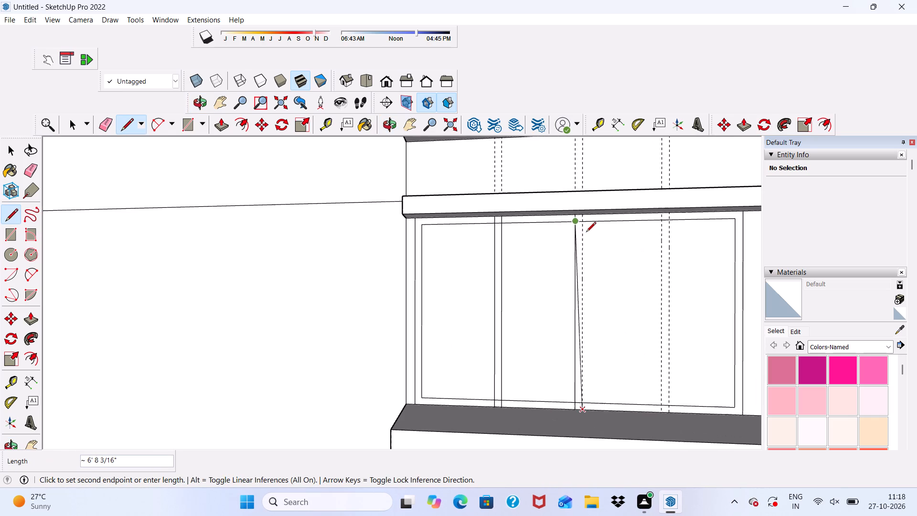
pyautogui.scroll(5, 584, 218)
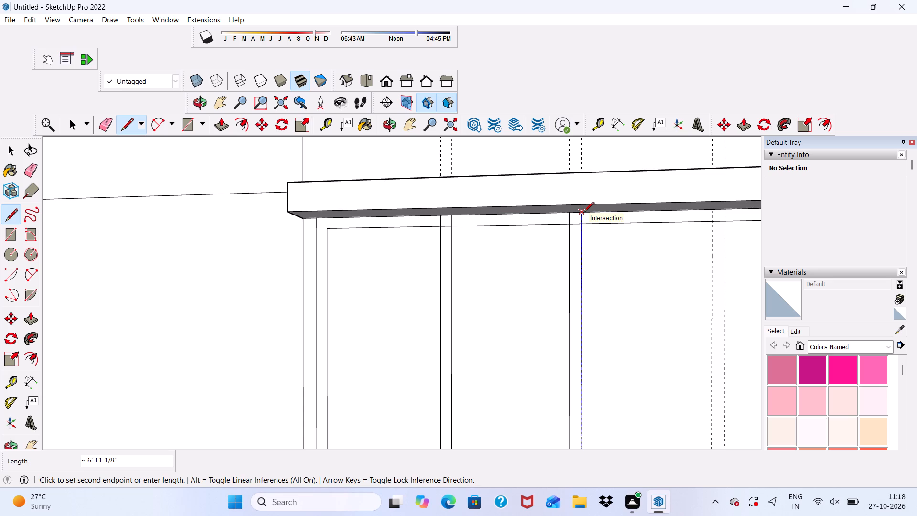
pyautogui.click(584, 213)
# Draw the right divider's two vertical lines, about 6' 11 1/8" long, along the right guide pair between the middle-storey panel's ledges.
pyautogui.scroll(-6, 429, 250)
pyautogui.scroll(7, 569, 233)
pyautogui.scroll(-1, 570, 232)
pyautogui.scroll(5, 572, 236)
pyautogui.click(580, 235)
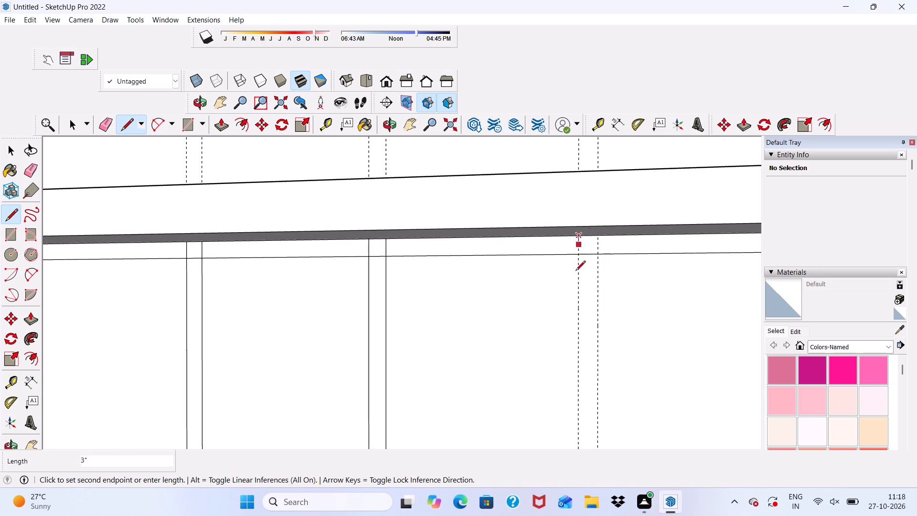
pyautogui.scroll(-4, 572, 290)
pyautogui.scroll(-12, 563, 240)
pyautogui.scroll(5, 554, 381)
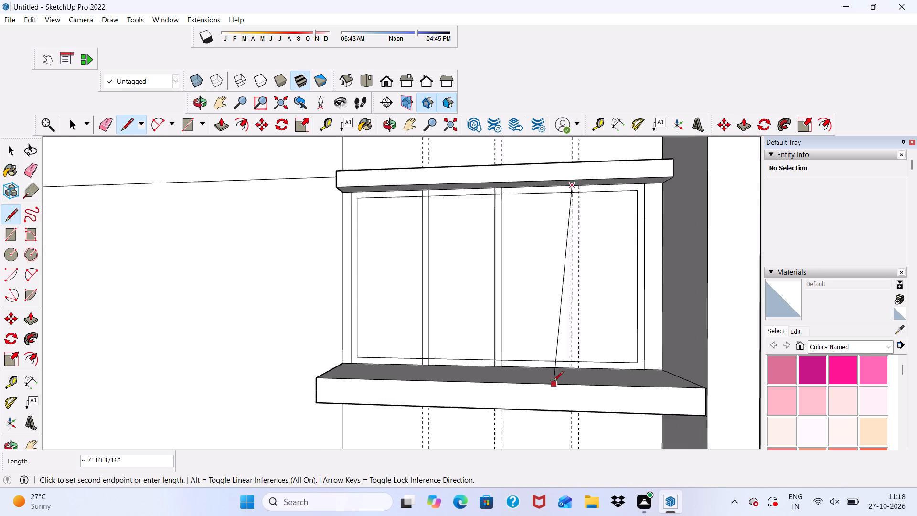
pyautogui.scroll(5, 554, 382)
pyautogui.click(577, 366)
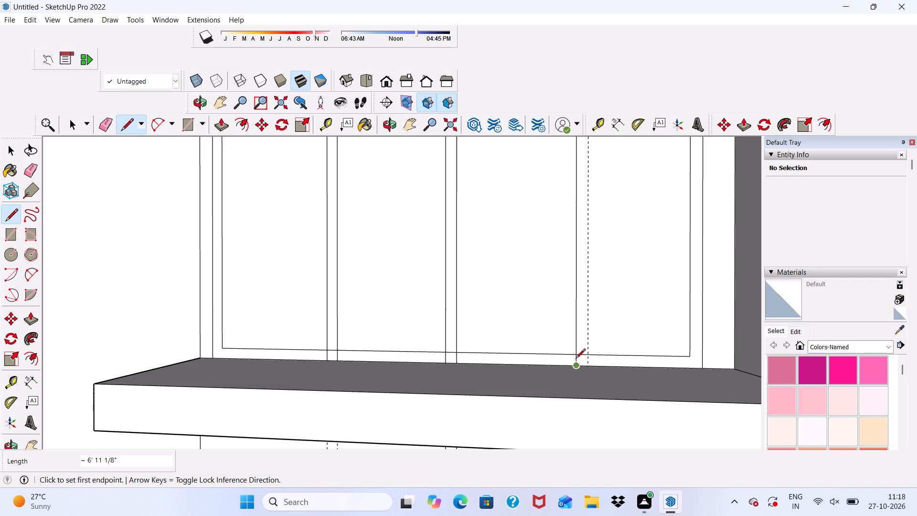
pyautogui.scroll(1, 574, 354)
pyautogui.scroll(-3, 577, 359)
pyautogui.scroll(5, 586, 379)
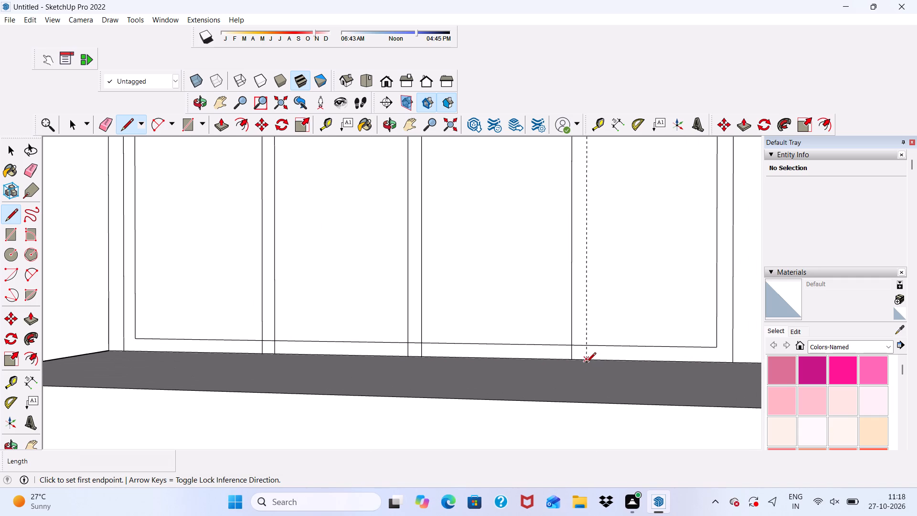
pyautogui.click(586, 363)
pyautogui.scroll(-7, 586, 298)
pyautogui.scroll(-6, 586, 340)
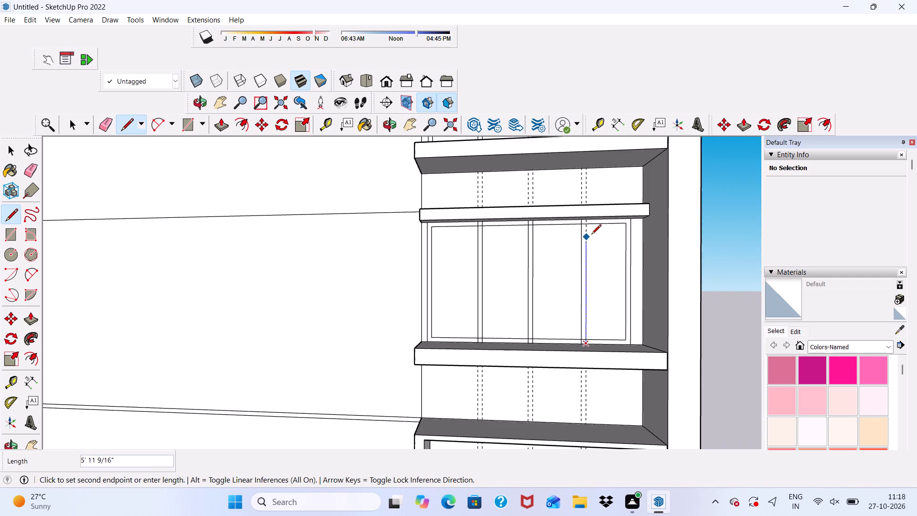
pyautogui.scroll(12, 591, 235)
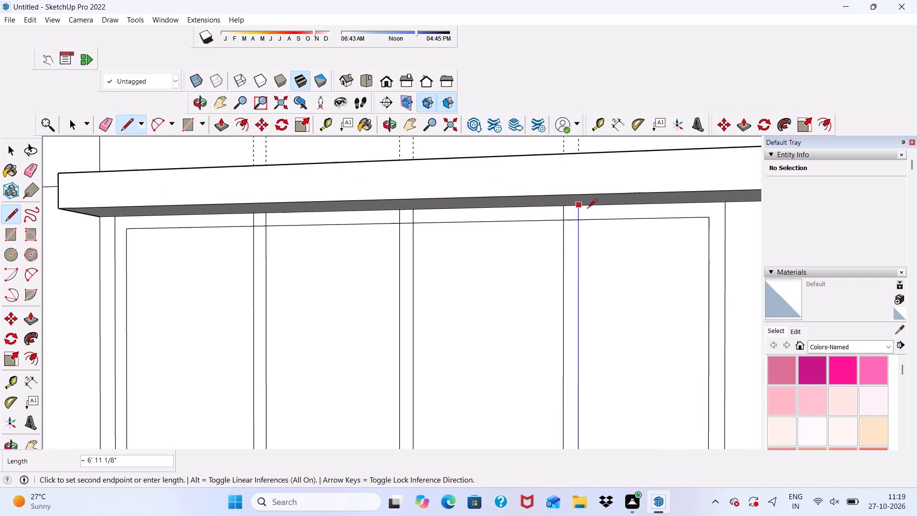
pyautogui.click(587, 209)
pyautogui.scroll(-6, 572, 235)
pyautogui.press('space')
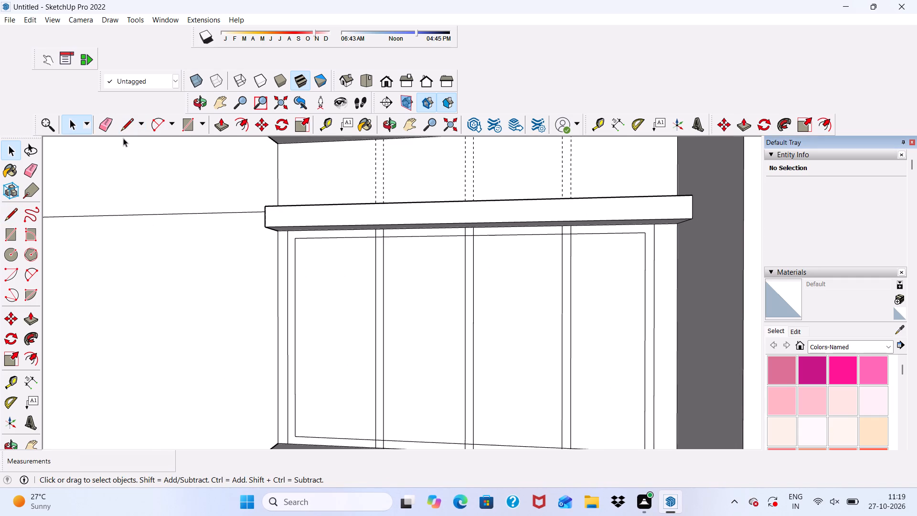
# Erase the crossing line segments at the top of the middle-storey panel's left divider so it merges with the frame.
pyautogui.click(108, 126)
pyautogui.scroll(11, 352, 259)
pyautogui.scroll(4, 423, 188)
pyautogui.moveTo(413, 191); pyautogui.dragTo(431, 205)
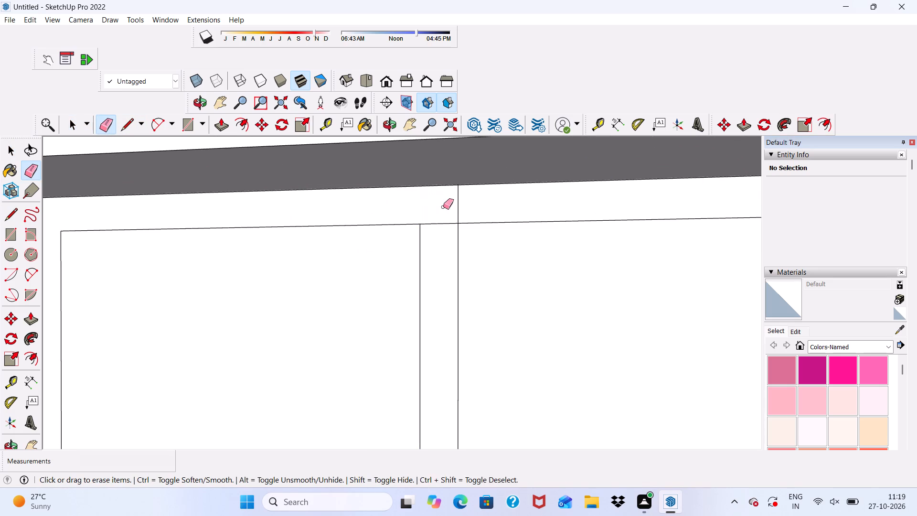
pyautogui.moveTo(443, 207); pyautogui.dragTo(479, 215)
pyautogui.moveTo(441, 215); pyautogui.dragTo(438, 236)
# Erase the crossing line segments at the top of the middle-storey panel's middle divider so it merges with the frame.
pyautogui.scroll(-7, 360, 225)
pyautogui.scroll(-5, 408, 228)
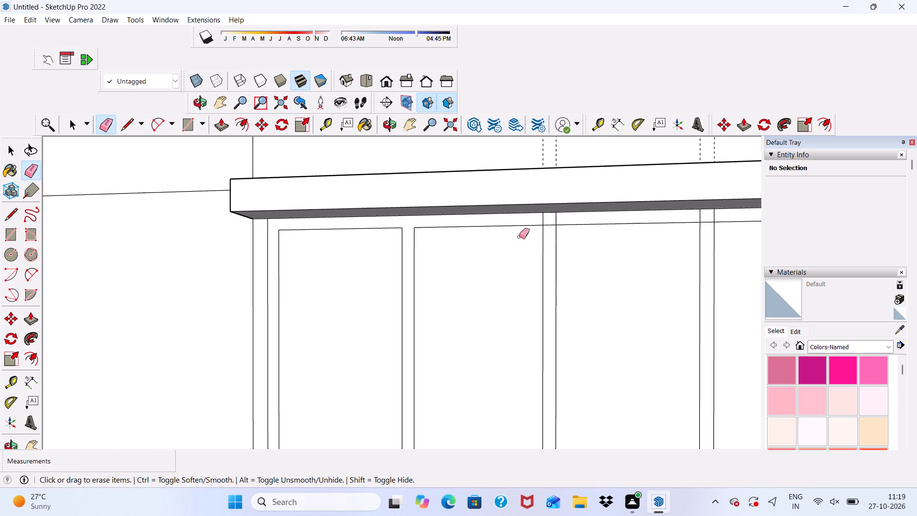
pyautogui.scroll(5, 531, 213)
pyautogui.moveTo(545, 224); pyautogui.dragTo(560, 226)
pyautogui.moveTo(568, 224); pyautogui.dragTo(574, 224)
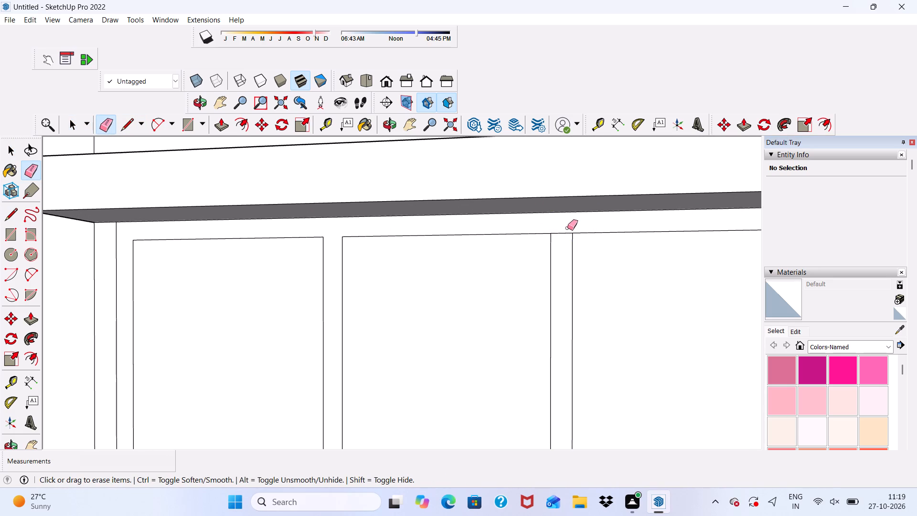
pyautogui.moveTo(560, 232); pyautogui.dragTo(562, 247)
# Erase the crossing line segments at the top of the middle-storey panel's right divider so it merges with the frame.
pyautogui.scroll(-17, 499, 251)
pyautogui.scroll(6, 563, 270)
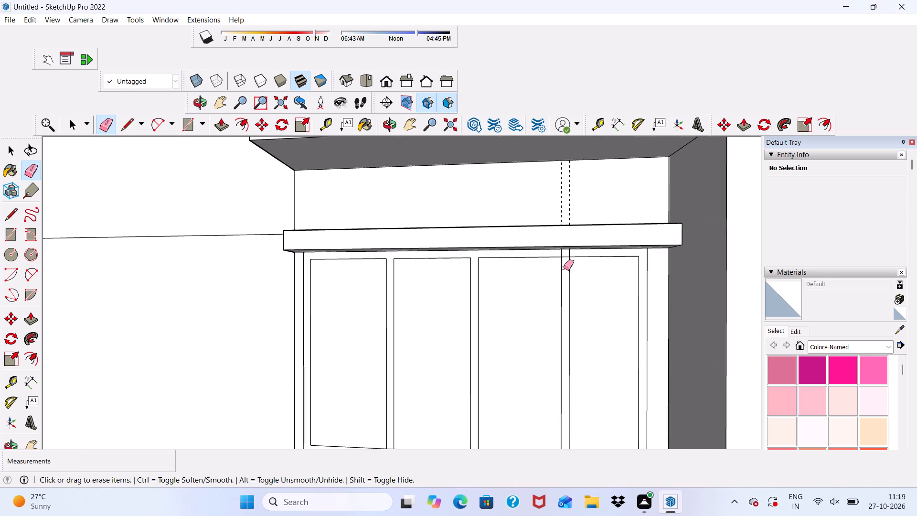
pyautogui.scroll(6, 565, 256)
pyautogui.moveTo(565, 256); pyautogui.dragTo(565, 260)
pyautogui.moveTo(554, 256); pyautogui.dragTo(576, 253)
pyautogui.doubleClick(576, 253)
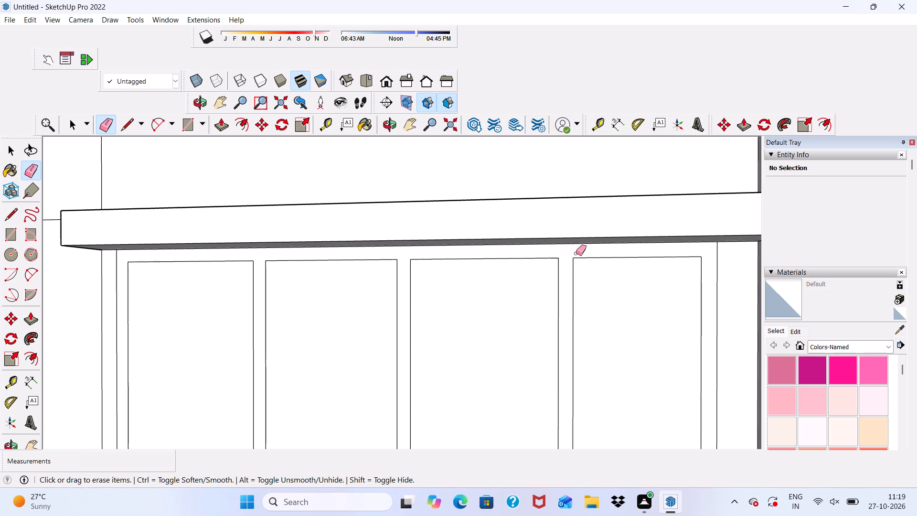
# Erase the crossing line segments at the bottom of the middle-storey panel's left divider, above the lower ledge.
pyautogui.scroll(-8, 553, 253)
pyautogui.scroll(-7, 557, 213)
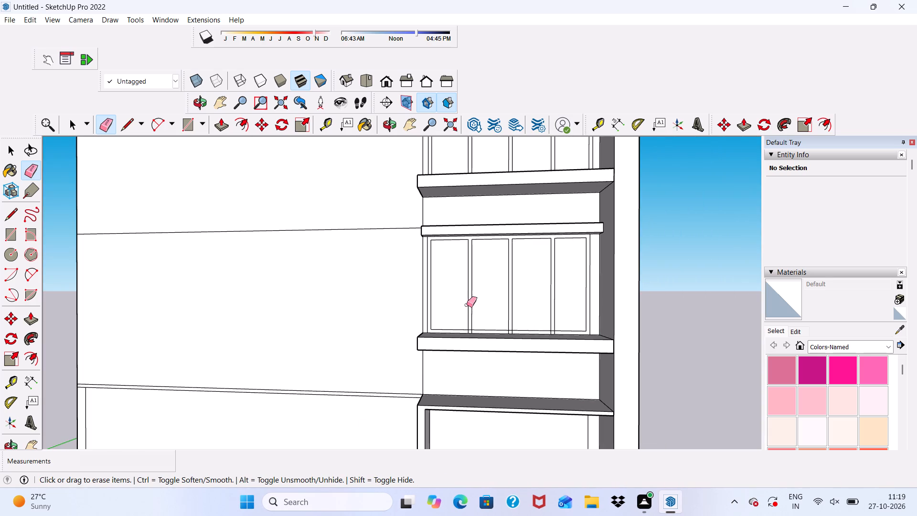
pyautogui.scroll(8, 467, 305)
pyautogui.moveTo(484, 348); pyautogui.dragTo(487, 382, button='middle')
pyautogui.scroll(12, 487, 382)
pyautogui.scroll(-1, 450, 349)
pyautogui.moveTo(446, 343); pyautogui.dragTo(473, 343)
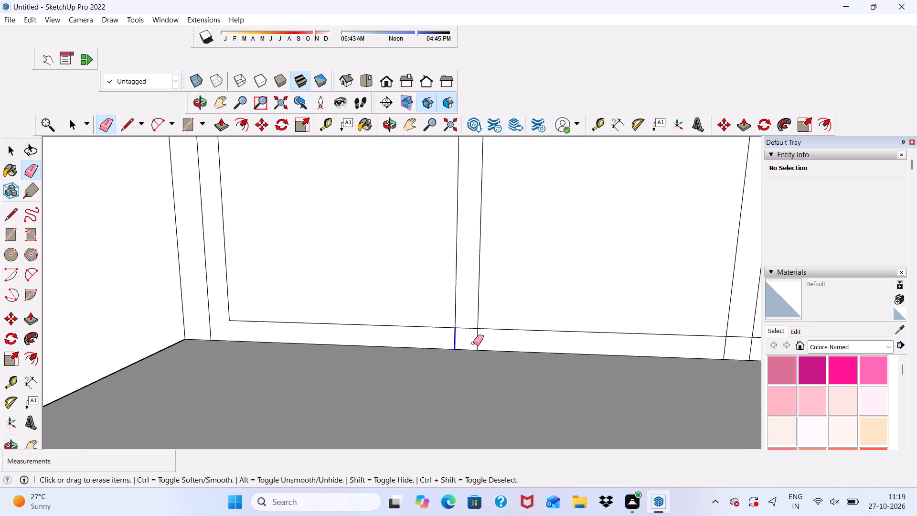
pyautogui.moveTo(473, 343); pyautogui.dragTo(499, 346)
pyautogui.click(463, 326)
# Erase the crossing line segments at the bottom of the middle-storey panel's middle divider, above the lower ledge.
pyautogui.scroll(-5, 416, 322)
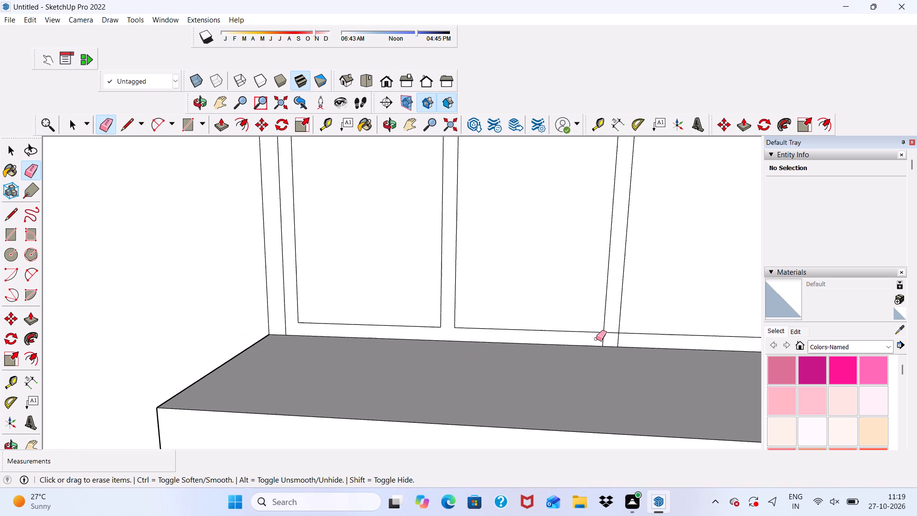
pyautogui.scroll(7, 605, 337)
pyautogui.moveTo(608, 321); pyautogui.dragTo(586, 349)
pyautogui.moveTo(609, 344); pyautogui.dragTo(634, 340)
# Erase the crossing line segments at the bottom of the middle-storey panel's right divider, above the lower ledge.
pyautogui.scroll(-7, 427, 326)
pyautogui.scroll(-5, 307, 257)
pyautogui.scroll(12, 543, 305)
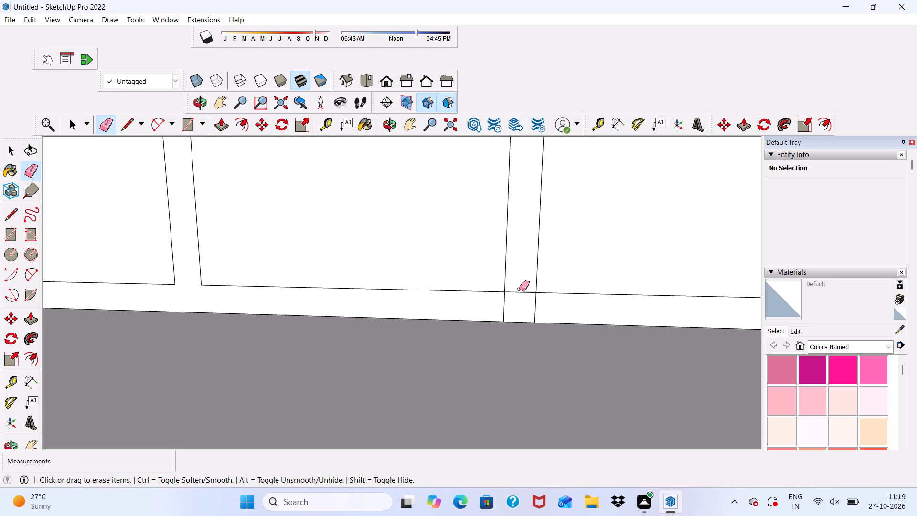
pyautogui.moveTo(519, 289); pyautogui.dragTo(513, 308)
pyautogui.moveTo(509, 312); pyautogui.dragTo(473, 319)
pyautogui.moveTo(519, 312); pyautogui.dragTo(554, 314)
# Erase the crossing line segments at the bottom of the upper panel's left divider so it merges with the frame.
pyautogui.scroll(-18, 474, 286)
pyautogui.scroll(-6, 437, 266)
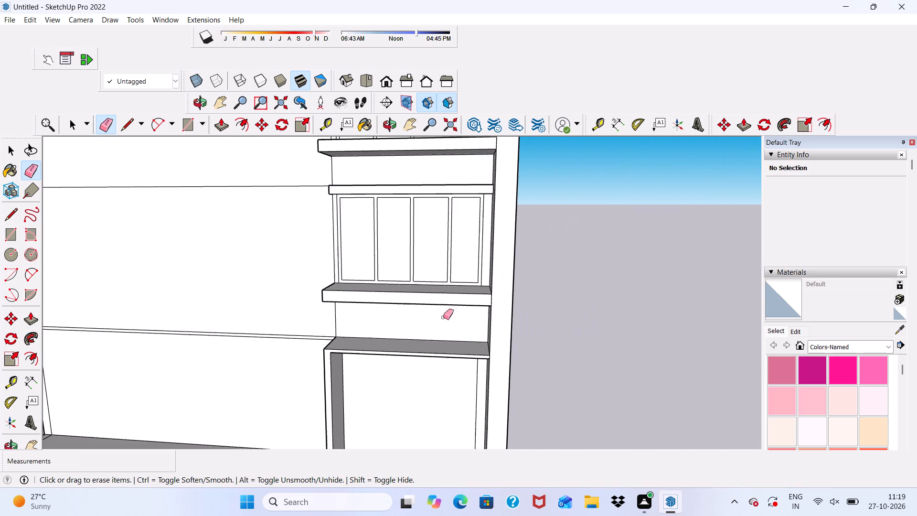
pyautogui.moveTo(441, 332); pyautogui.dragTo(438, 224, button='middle')
pyautogui.scroll(1, 438, 224)
pyautogui.scroll(-6, 438, 224)
pyautogui.moveTo(399, 283); pyautogui.dragTo(458, 352, button='middle')
pyautogui.scroll(1, 461, 333)
pyautogui.scroll(-3, 453, 294)
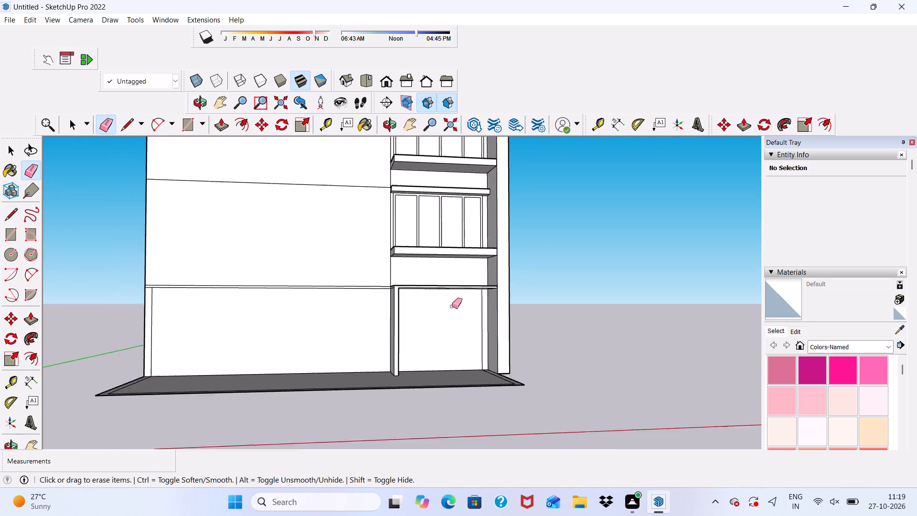
pyautogui.scroll(-3, 452, 306)
pyautogui.scroll(12, 439, 188)
pyautogui.scroll(-1, 432, 208)
pyautogui.moveTo(429, 213); pyautogui.dragTo(427, 286, button='middle')
pyautogui.scroll(12, 420, 309)
pyautogui.scroll(7, 381, 342)
pyautogui.scroll(1, 410, 310)
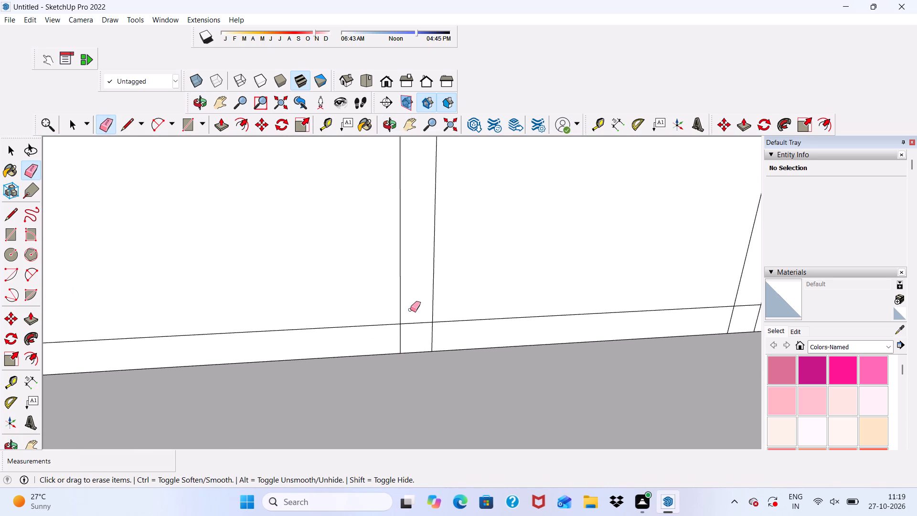
pyautogui.moveTo(411, 310); pyautogui.dragTo(393, 343)
pyautogui.moveTo(419, 340); pyautogui.dragTo(437, 339)
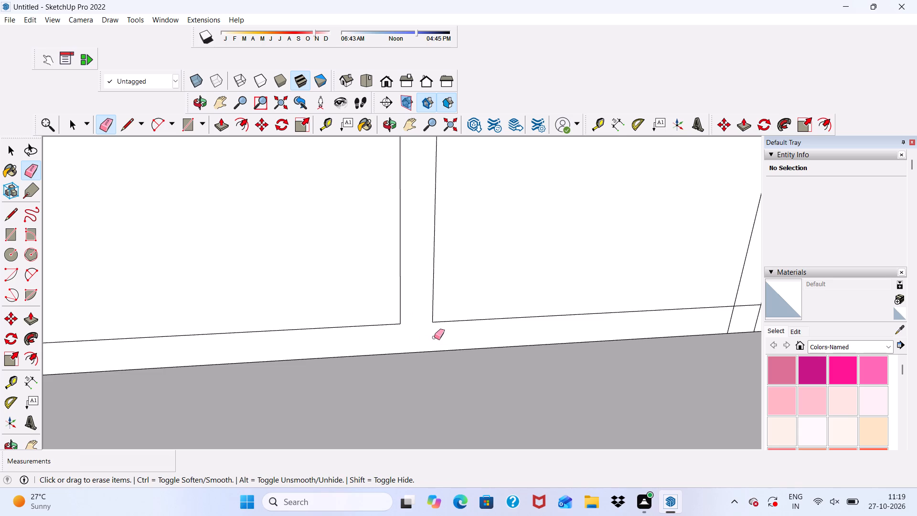
# Erase the crossing line segments at the bottom of the upper panel's middle divider so it merges with the frame.
pyautogui.scroll(-10, 427, 337)
pyautogui.scroll(6, 558, 328)
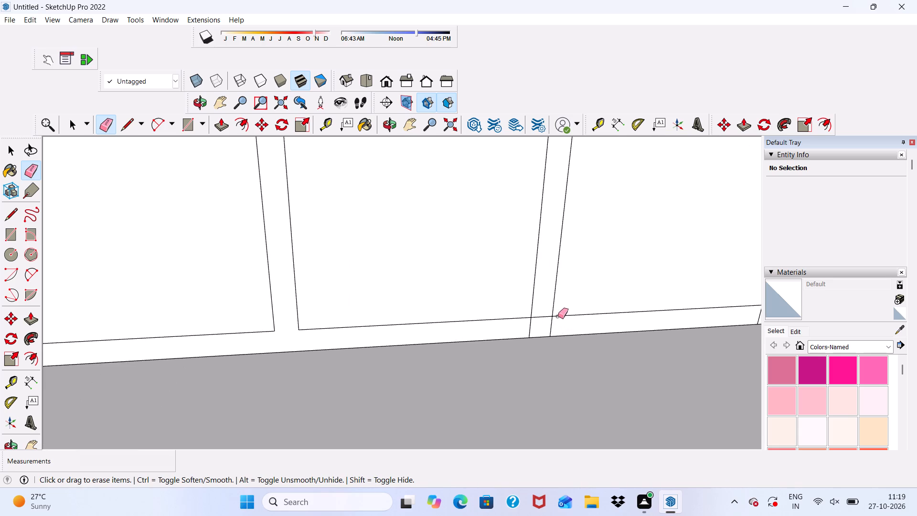
pyautogui.scroll(6, 549, 311)
pyautogui.moveTo(535, 312); pyautogui.dragTo(509, 345)
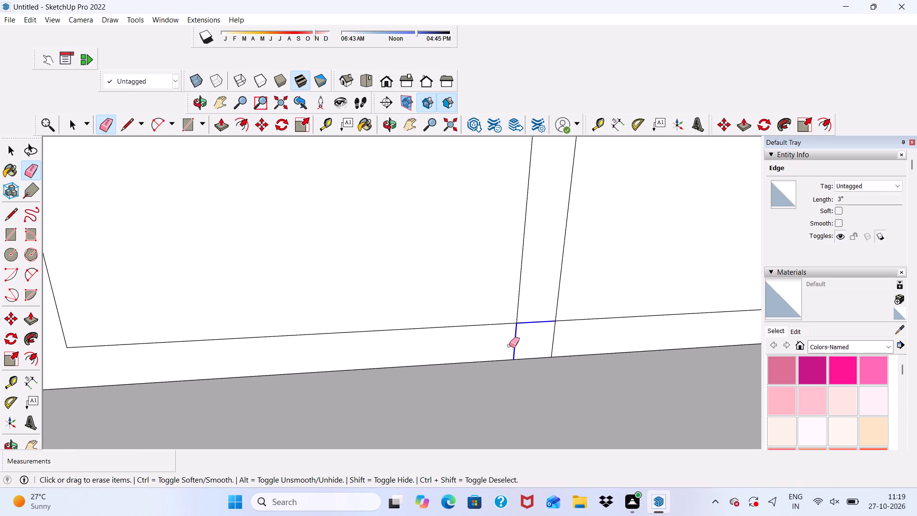
pyautogui.moveTo(509, 345); pyautogui.dragTo(559, 337)
# Erase the crossing line segments at the bottom of the upper panel's right divider so it merges with the frame.
pyautogui.scroll(-8, 462, 320)
pyautogui.scroll(-4, 262, 280)
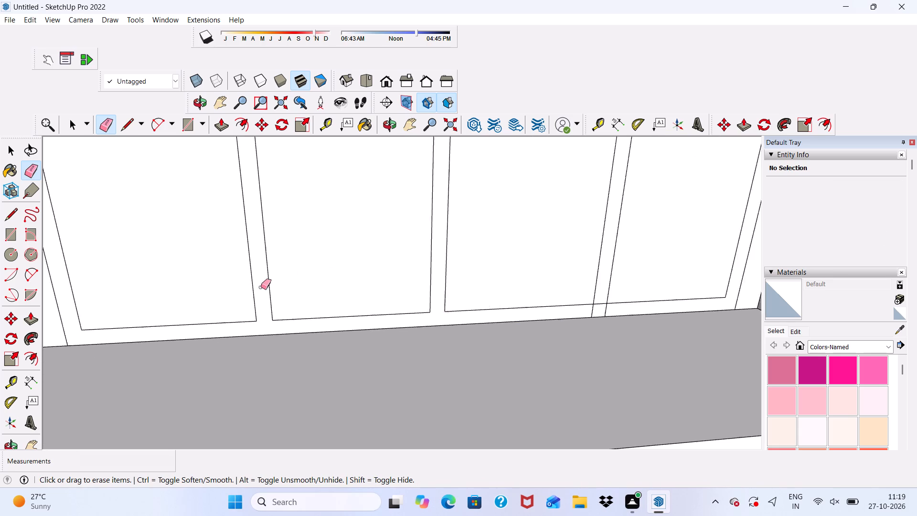
pyautogui.scroll(-2, 261, 287)
pyautogui.scroll(11, 553, 294)
pyautogui.moveTo(501, 304); pyautogui.dragTo(498, 313)
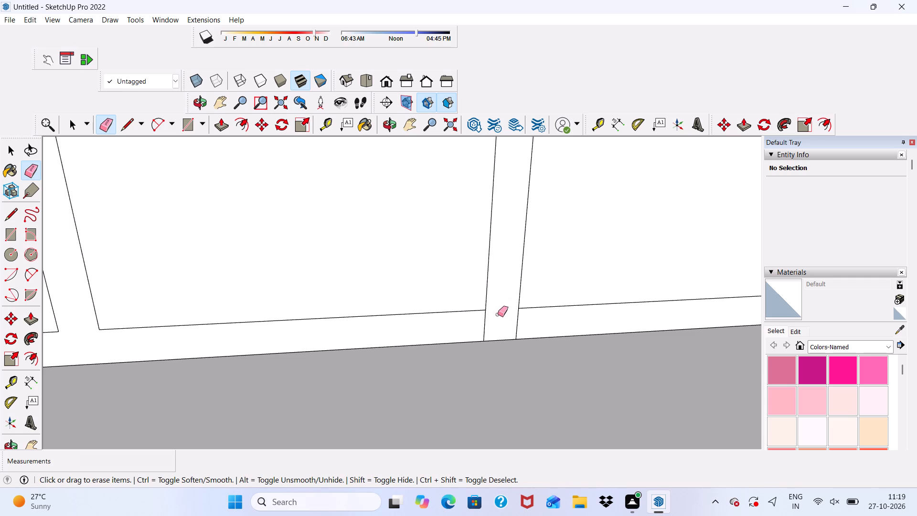
pyautogui.moveTo(490, 318); pyautogui.dragTo(468, 329)
pyautogui.moveTo(509, 324); pyautogui.dragTo(523, 325)
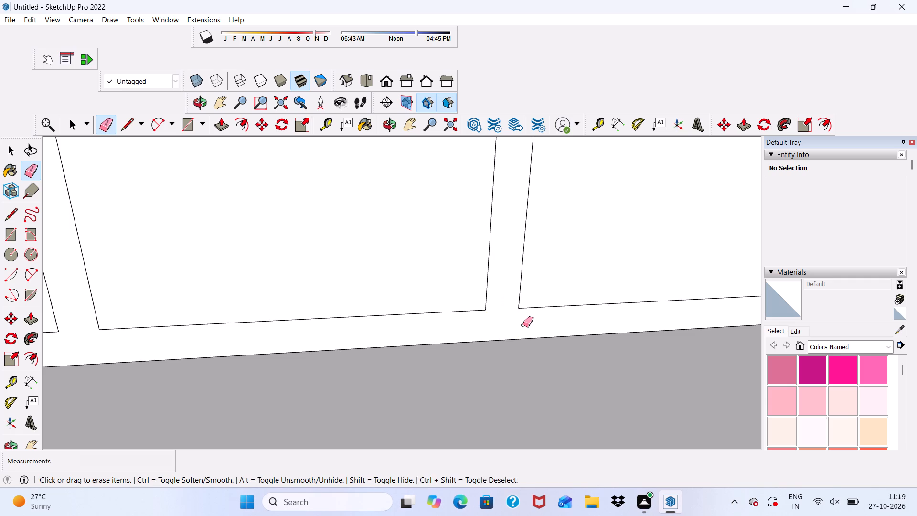
# Erase the crossing line segments at the top of the upper panel's right divider, below the top ledge.
pyautogui.scroll(-14, 425, 322)
pyautogui.scroll(-9, 467, 319)
pyautogui.moveTo(471, 328); pyautogui.dragTo(429, 240, button='middle')
pyautogui.scroll(6, 395, 181)
pyautogui.scroll(5, 496, 175)
pyautogui.scroll(5, 450, 165)
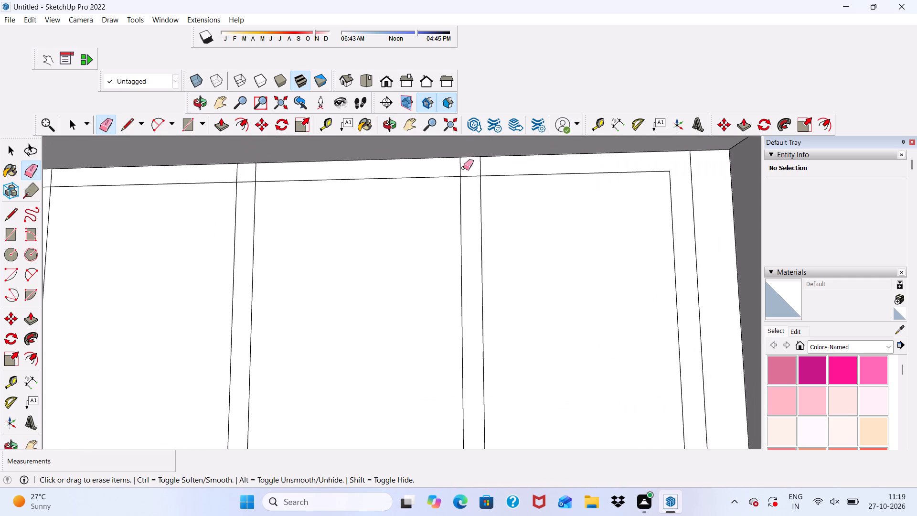
pyautogui.moveTo(466, 169); pyautogui.dragTo(474, 172)
pyautogui.moveTo(479, 171); pyautogui.dragTo(487, 170)
pyautogui.moveTo(471, 173); pyautogui.dragTo(470, 181)
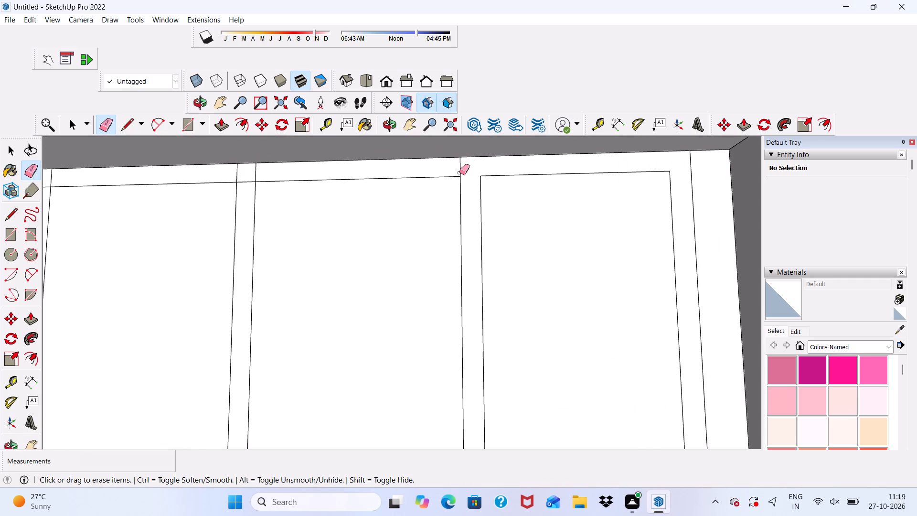
pyautogui.click(459, 172)
# Erase the crossing line segments at the top of the upper panel's middle divider, below the top ledge.
pyautogui.scroll(-7, 459, 174)
pyautogui.scroll(7, 384, 219)
pyautogui.scroll(4, 298, 151)
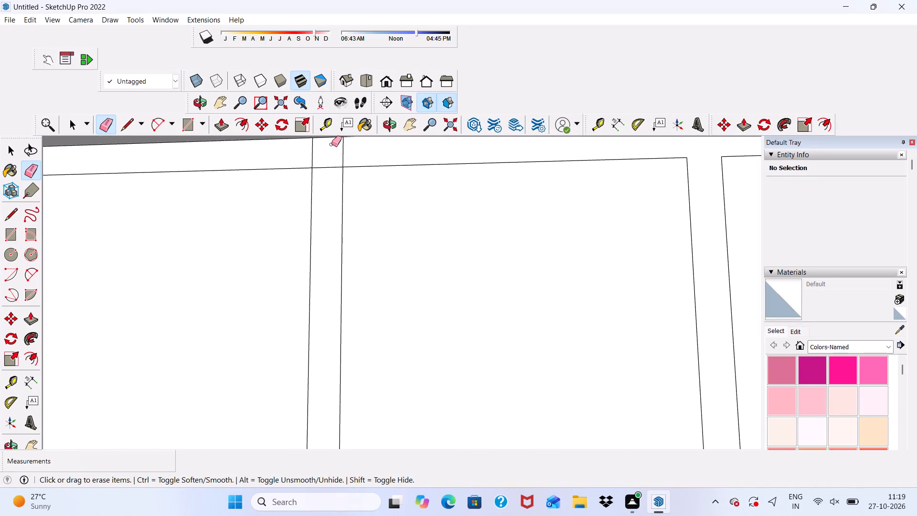
pyautogui.moveTo(324, 151); pyautogui.dragTo(321, 172)
pyautogui.moveTo(310, 161); pyautogui.dragTo(366, 160)
# Erase the crossing line segments at the top of the upper panel's left divider, below the top ledge.
pyautogui.scroll(-14, 366, 160)
pyautogui.scroll(13, 351, 211)
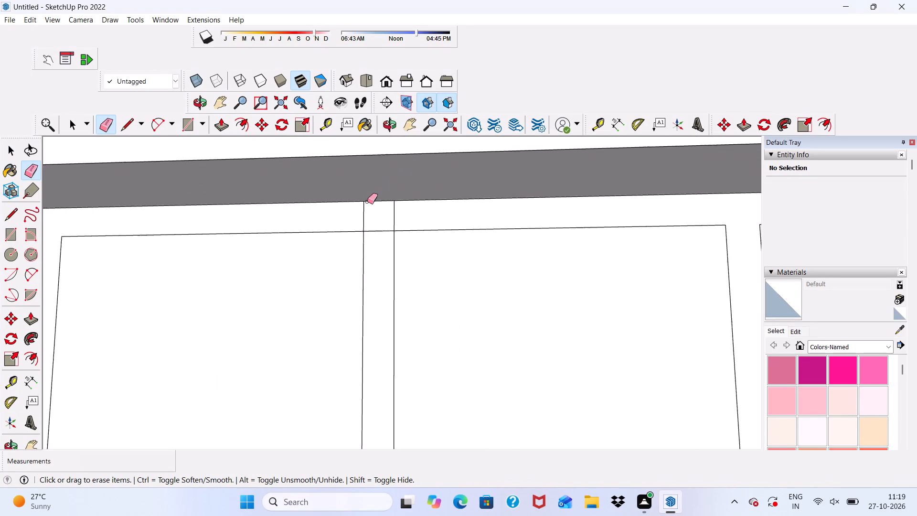
pyautogui.scroll(3, 367, 202)
pyautogui.moveTo(357, 218); pyautogui.dragTo(375, 235)
pyautogui.moveTo(375, 235); pyautogui.dragTo(382, 257)
pyautogui.moveTo(395, 226); pyautogui.dragTo(448, 226)
pyautogui.scroll(-11, 430, 220)
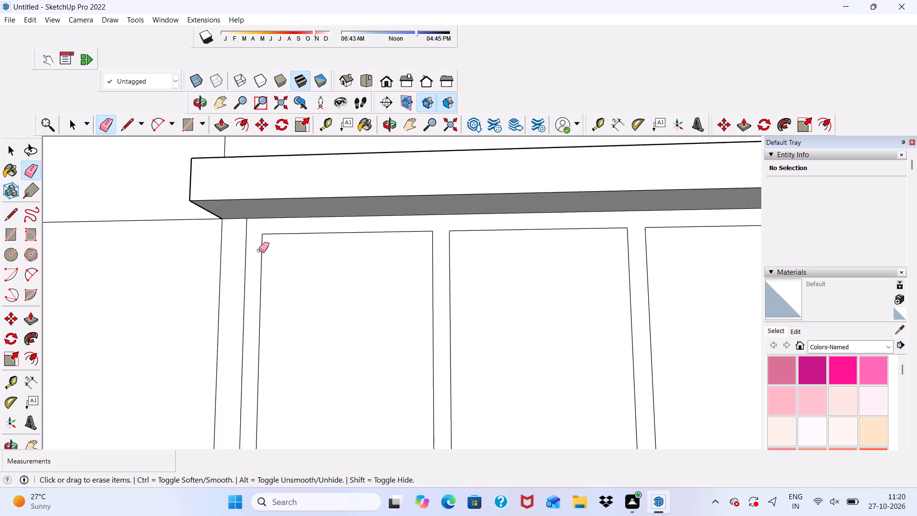
pyautogui.scroll(5, 260, 230)
pyautogui.press('space')
pyautogui.scroll(-14, 260, 230)
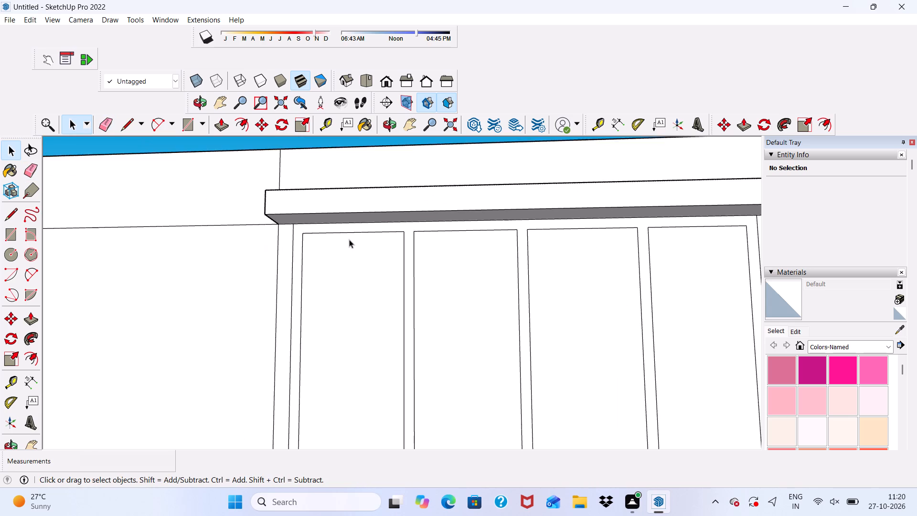
pyautogui.scroll(-2, 349, 239)
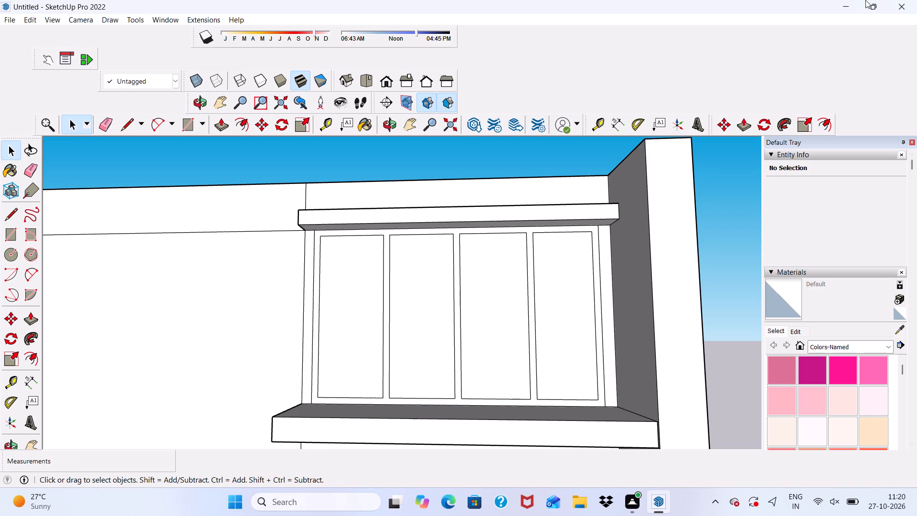
# Erase the upper panel's left frame line, the leftmost pane's top and side edges, and the second pane's left edge.
pyautogui.click(103, 128)
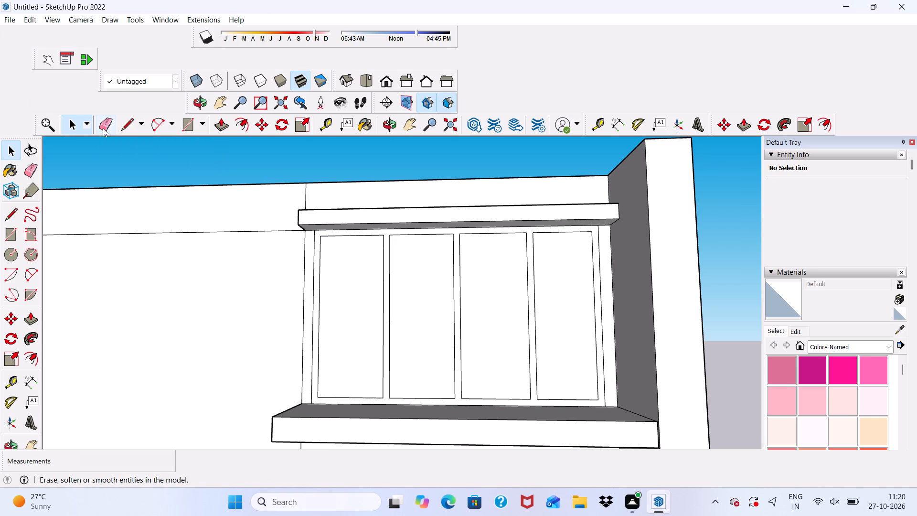
pyautogui.scroll(4, 315, 258)
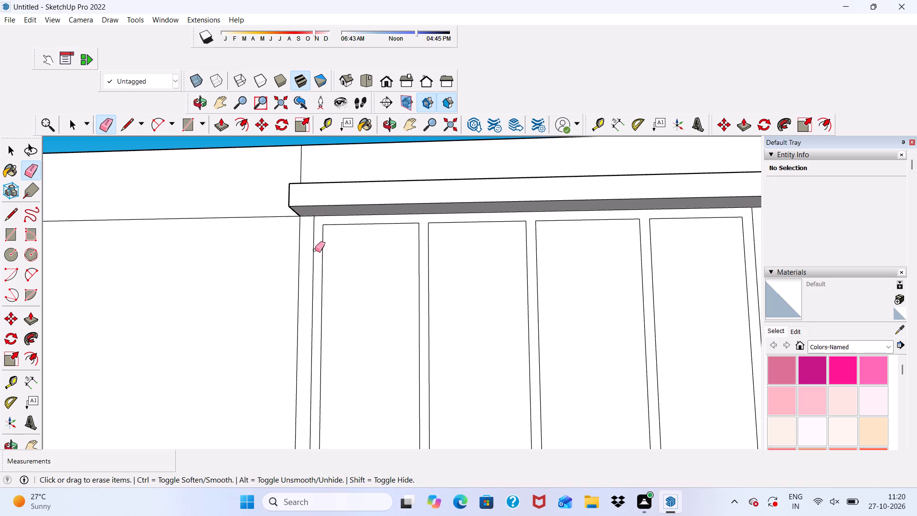
pyautogui.moveTo(312, 242); pyautogui.dragTo(324, 261)
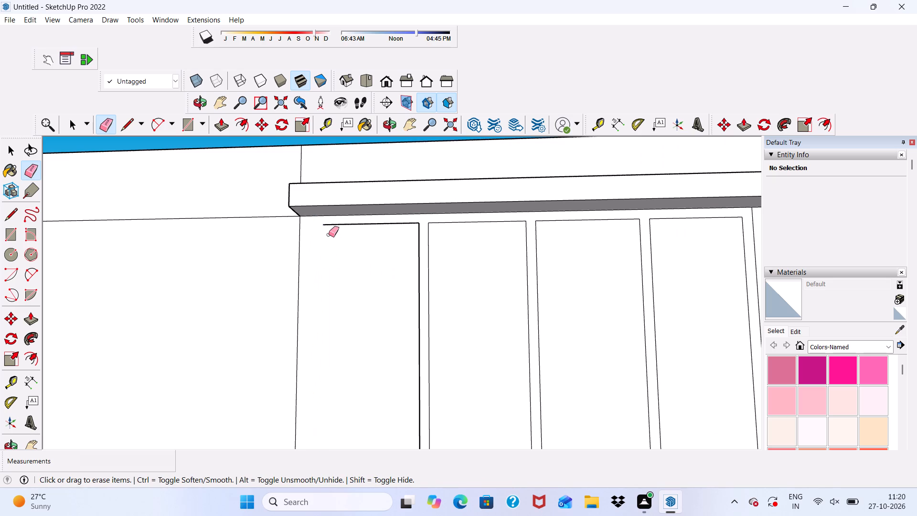
pyautogui.moveTo(329, 222); pyautogui.dragTo(436, 298)
pyautogui.scroll(-4, 438, 269)
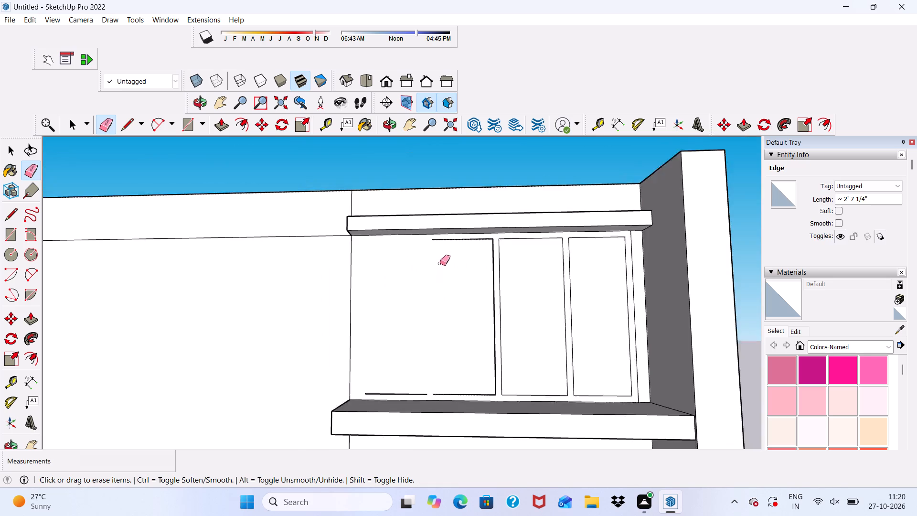
pyautogui.scroll(-2, 440, 263)
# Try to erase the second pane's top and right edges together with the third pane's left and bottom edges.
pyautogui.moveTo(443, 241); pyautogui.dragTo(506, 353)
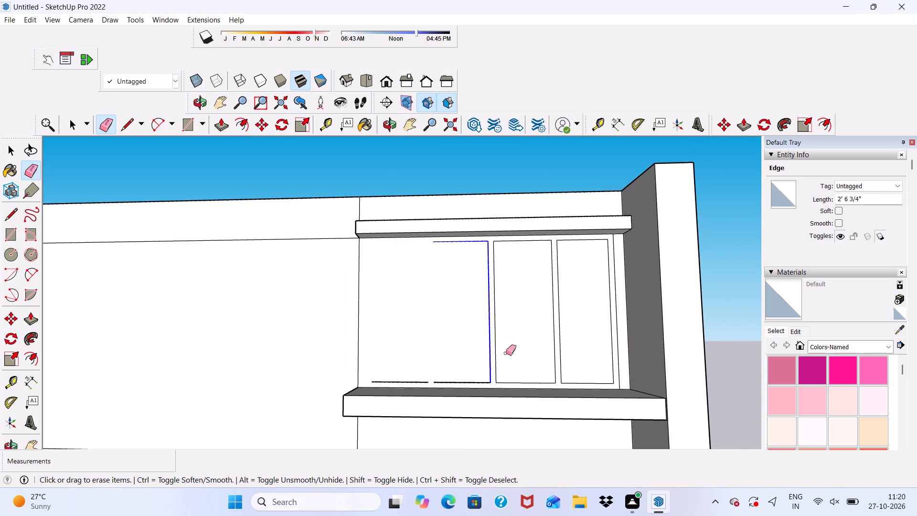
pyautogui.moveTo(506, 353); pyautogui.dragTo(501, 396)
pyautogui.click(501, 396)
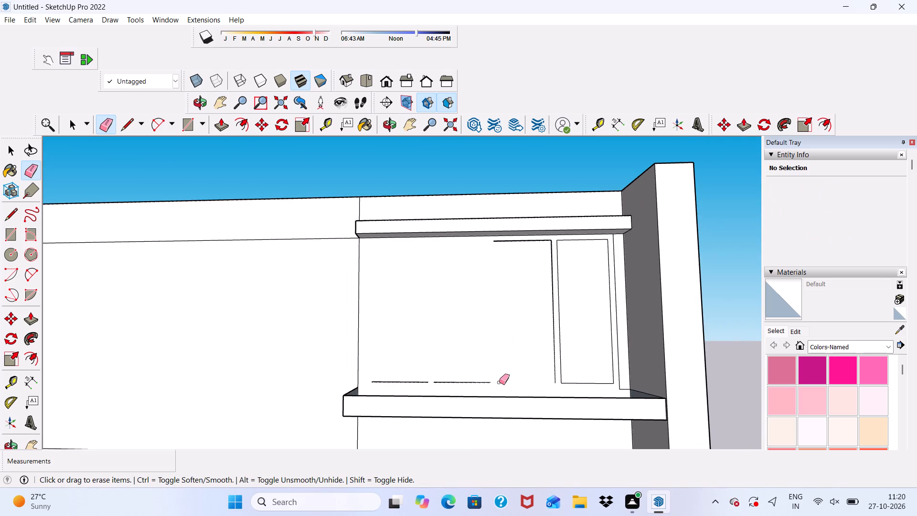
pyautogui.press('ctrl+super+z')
# Erase the bottom edges of the upper panel's first three panes, the second pane's right edge and the third pane's left edge.
pyautogui.scroll(6, 500, 355)
pyautogui.scroll(-3, 479, 361)
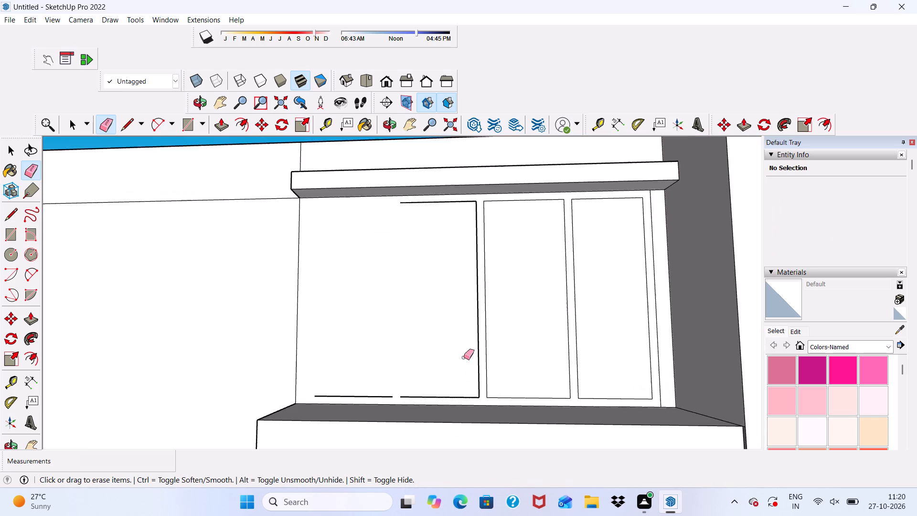
pyautogui.scroll(-9, 464, 357)
pyautogui.scroll(13, 438, 376)
pyautogui.moveTo(417, 332); pyautogui.dragTo(417, 344)
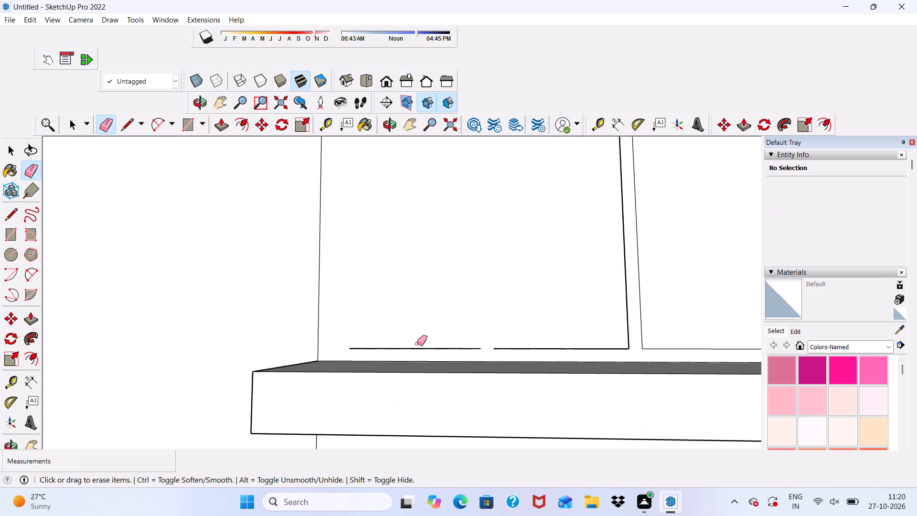
pyautogui.moveTo(417, 344); pyautogui.dragTo(417, 346)
pyautogui.moveTo(417, 346); pyautogui.dragTo(417, 350)
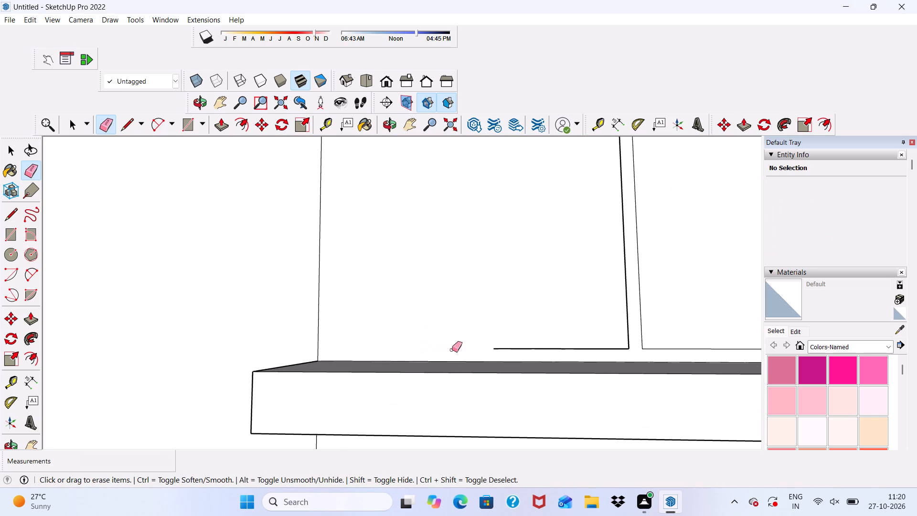
pyautogui.click(532, 353)
pyautogui.moveTo(536, 350); pyautogui.dragTo(620, 330)
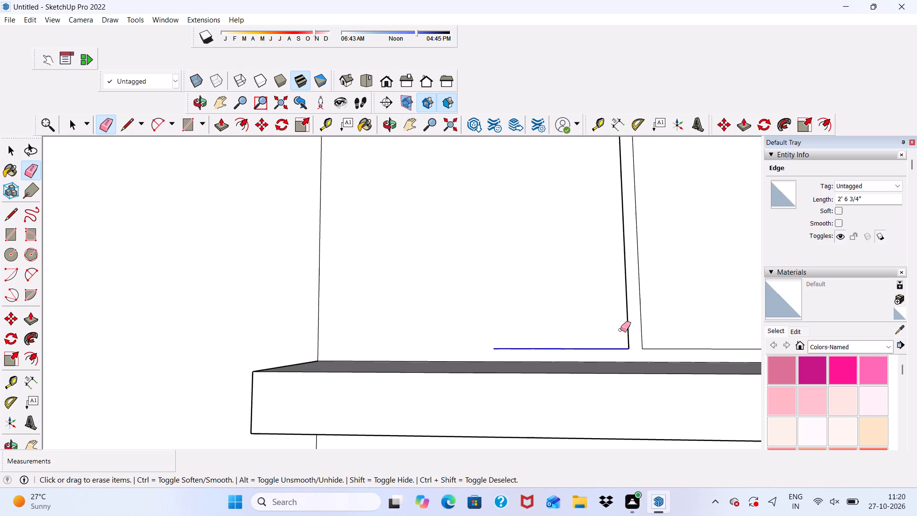
pyautogui.moveTo(620, 330); pyautogui.dragTo(627, 320)
pyautogui.click(636, 313)
pyautogui.moveTo(639, 311); pyautogui.dragTo(651, 352)
# Erase the top and side edges of the upper panel's rightmost pane and the third pane's remaining right and top edges.
pyautogui.scroll(-3, 577, 290)
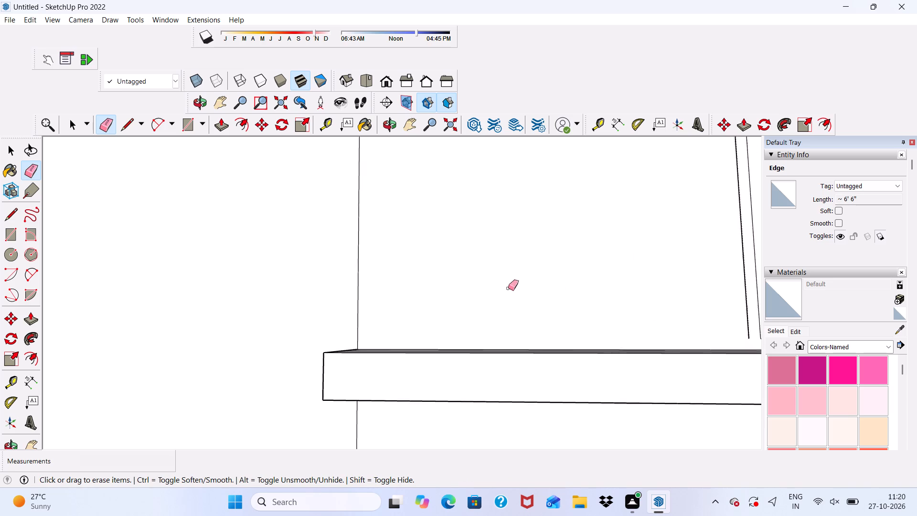
pyautogui.scroll(-11, 508, 288)
pyautogui.scroll(16, 610, 222)
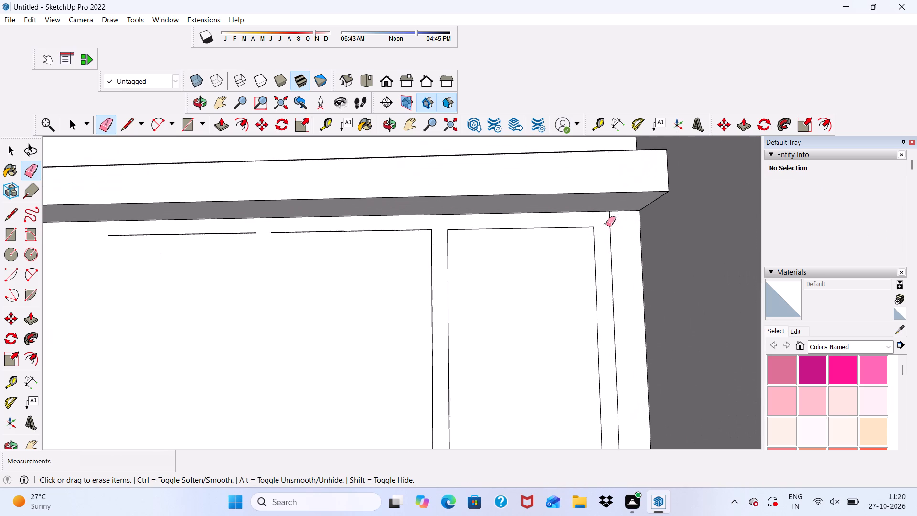
pyautogui.moveTo(593, 229); pyautogui.dragTo(586, 234)
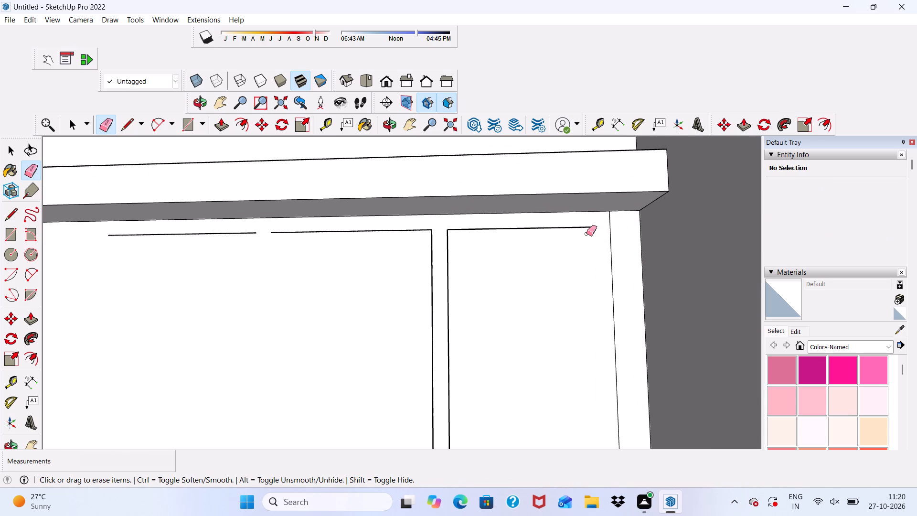
pyautogui.moveTo(576, 224); pyautogui.dragTo(412, 318)
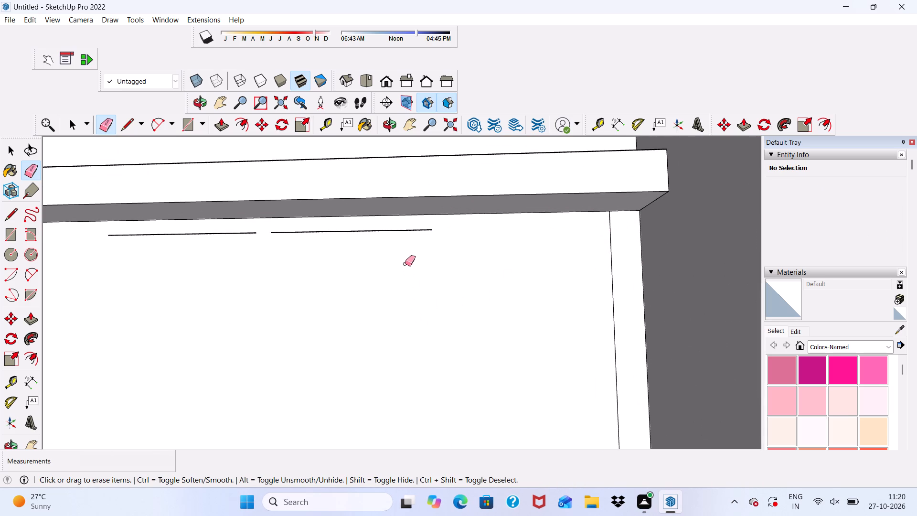
pyautogui.click(404, 231)
# Erase the leftover bottom edge of the rightmost pane and the leftover top edge of the second pane.
pyautogui.scroll(-15, 404, 231)
pyautogui.scroll(4, 407, 335)
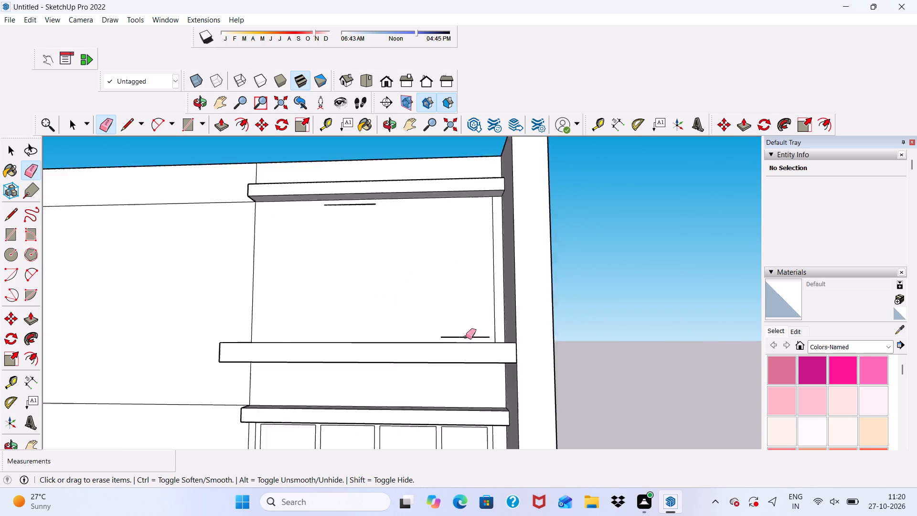
pyautogui.scroll(3, 466, 337)
pyautogui.moveTo(495, 334); pyautogui.dragTo(498, 378, button='middle')
pyautogui.scroll(6, 479, 346)
pyautogui.moveTo(463, 322); pyautogui.dragTo(463, 330)
pyautogui.scroll(-3, 463, 322)
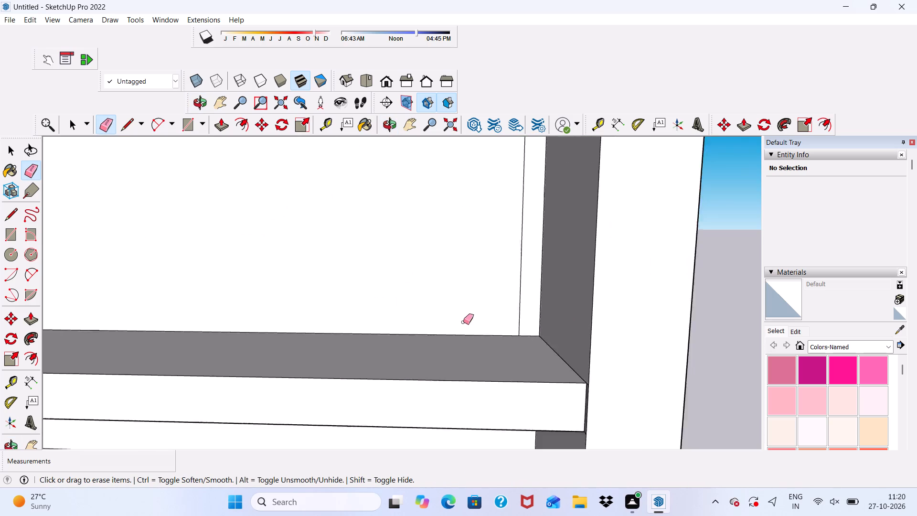
pyautogui.scroll(-11, 463, 322)
pyautogui.scroll(8, 352, 216)
pyautogui.scroll(6, 409, 222)
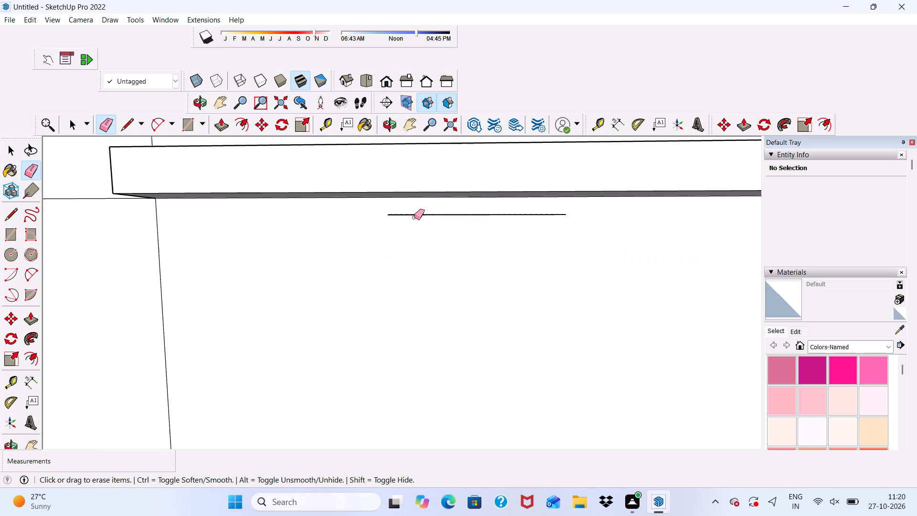
pyautogui.click(414, 217)
pyautogui.moveTo(421, 208); pyautogui.dragTo(422, 214)
pyautogui.click(423, 216)
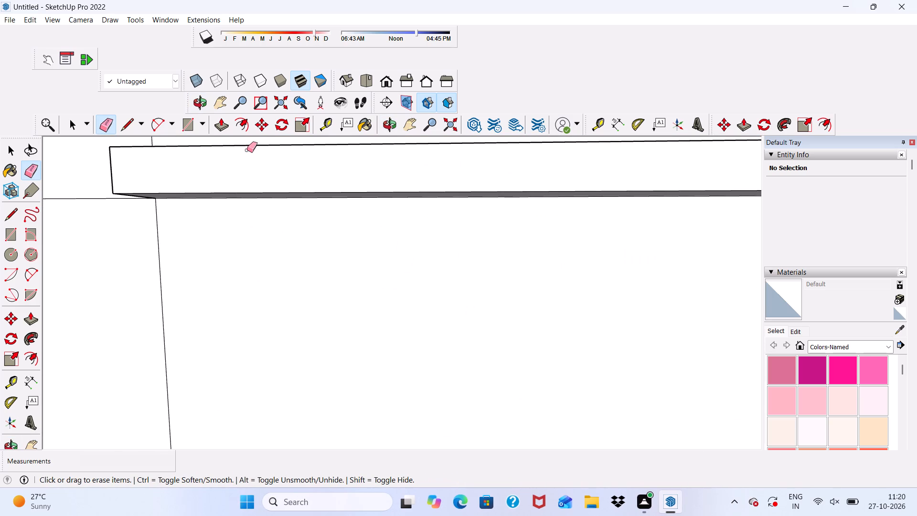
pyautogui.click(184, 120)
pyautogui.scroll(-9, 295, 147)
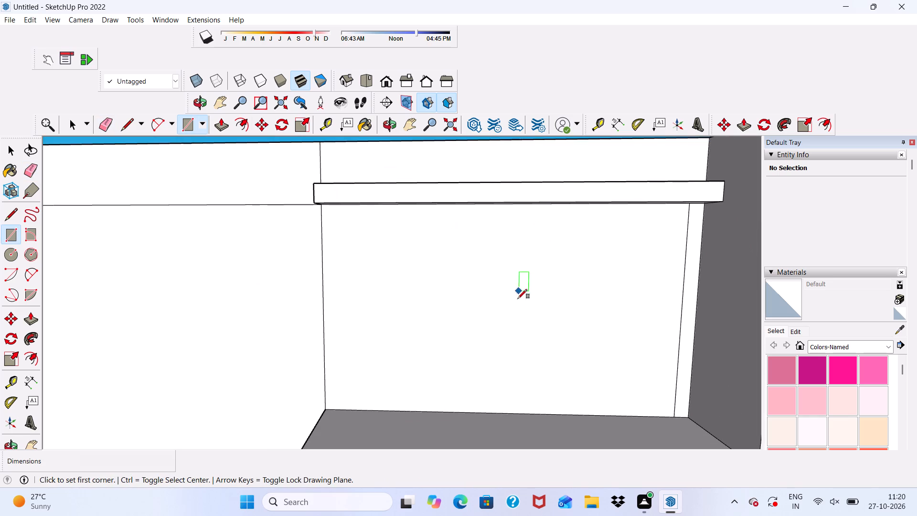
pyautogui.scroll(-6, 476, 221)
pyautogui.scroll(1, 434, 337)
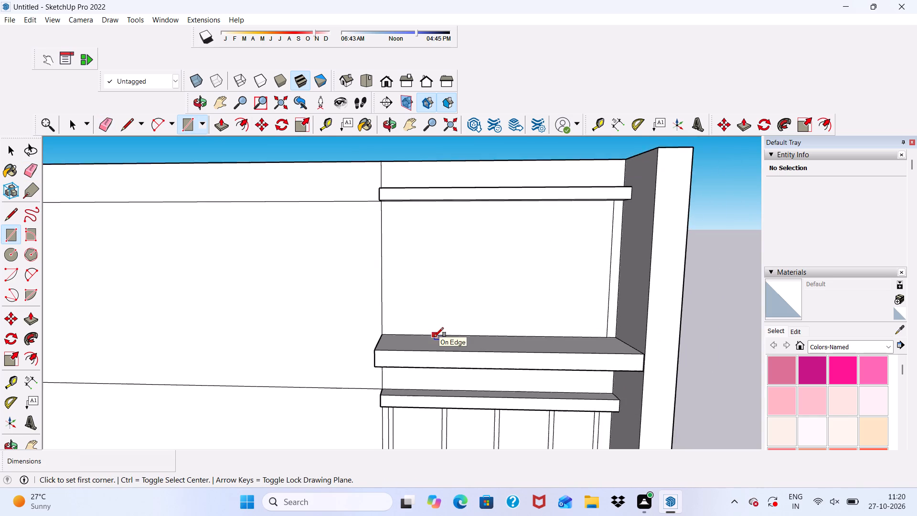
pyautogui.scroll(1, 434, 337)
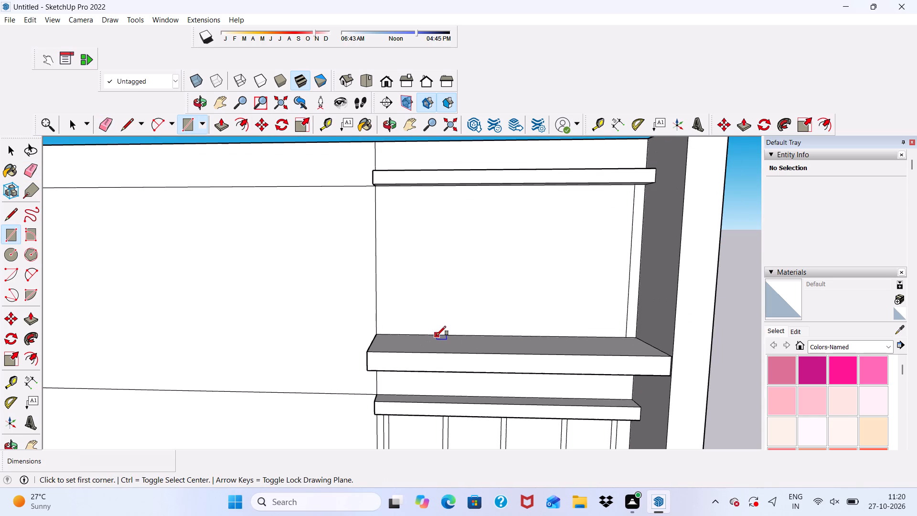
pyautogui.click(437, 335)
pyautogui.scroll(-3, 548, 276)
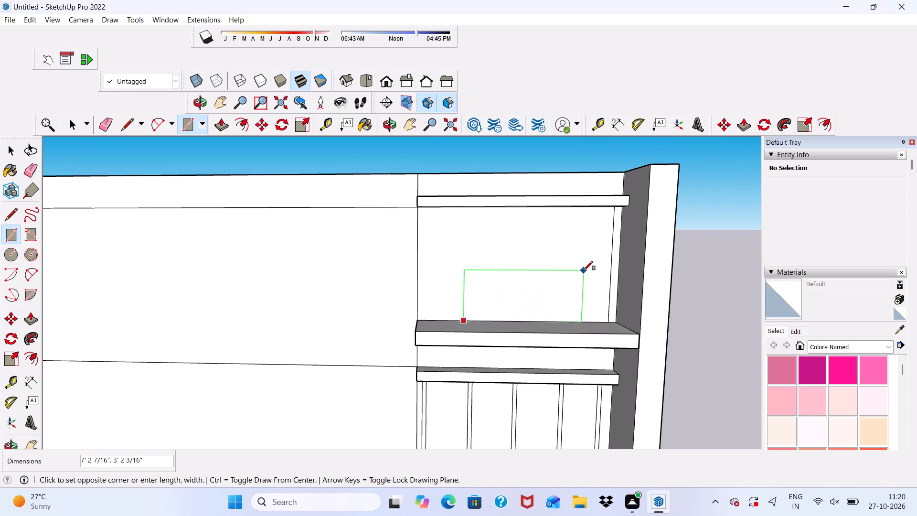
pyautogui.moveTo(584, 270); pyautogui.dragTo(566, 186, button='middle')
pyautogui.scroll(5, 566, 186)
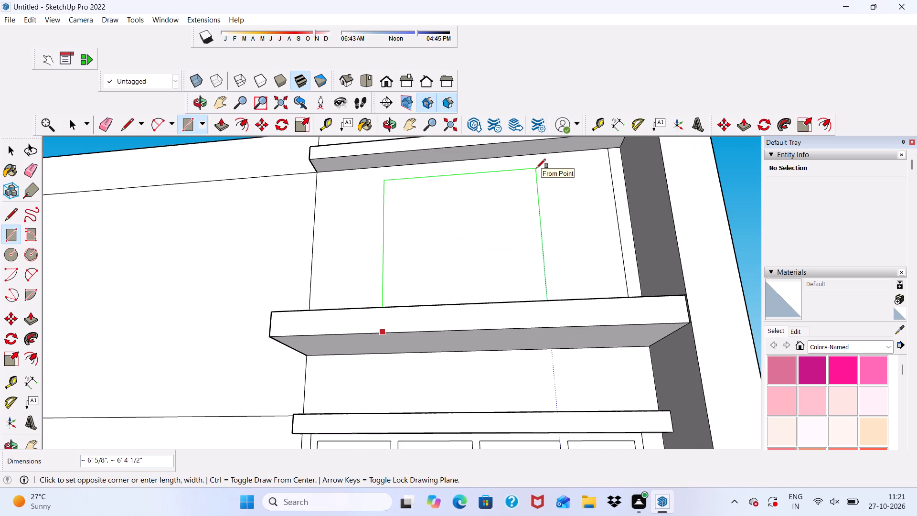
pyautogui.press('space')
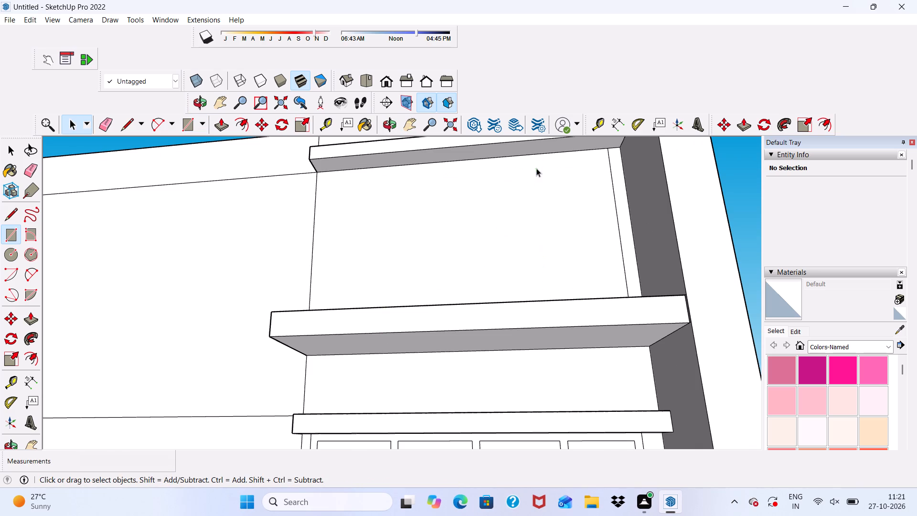
# Draw a rectangle about 6' 5" square on the blank upper wall face, starting just above the lower ledge.
pyautogui.click(184, 130)
pyautogui.scroll(-2, 321, 196)
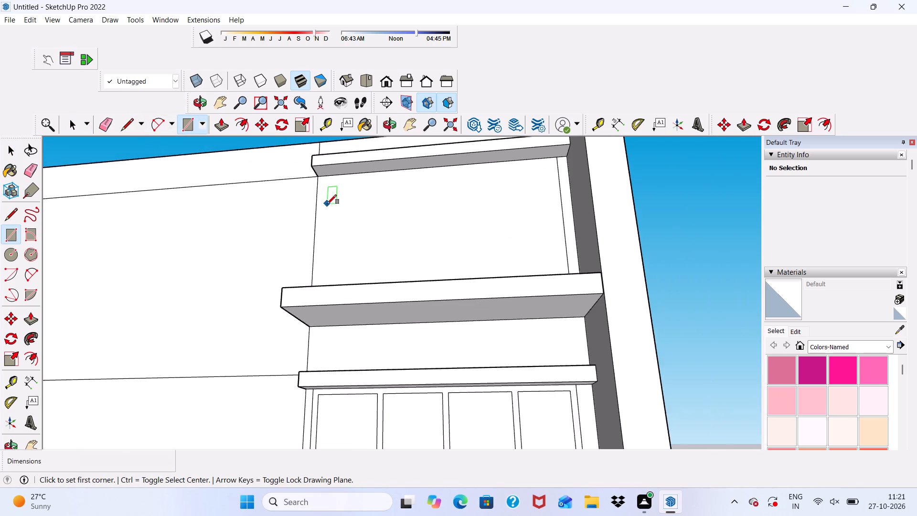
pyautogui.moveTo(333, 213); pyautogui.dragTo(376, 298, button='middle')
pyautogui.moveTo(367, 274); pyautogui.dragTo(376, 298)
pyautogui.scroll(6, 395, 339)
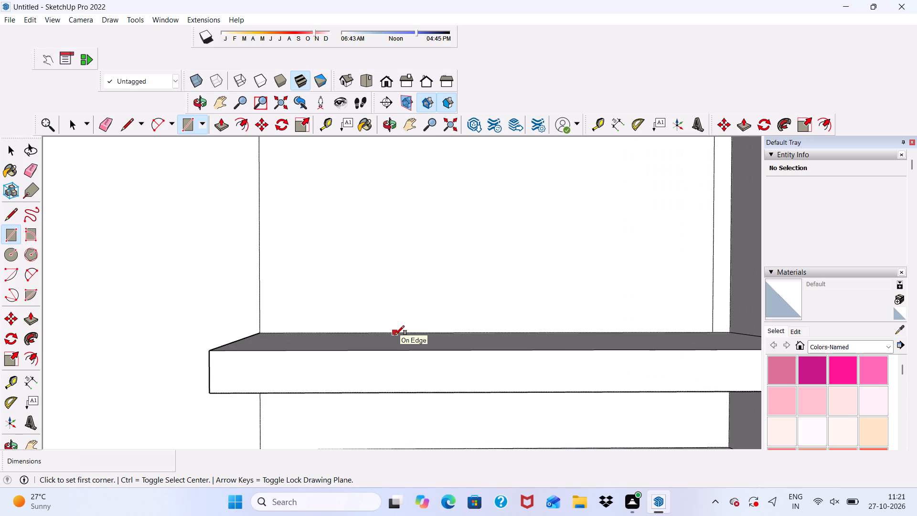
pyautogui.moveTo(380, 324); pyautogui.dragTo(381, 330)
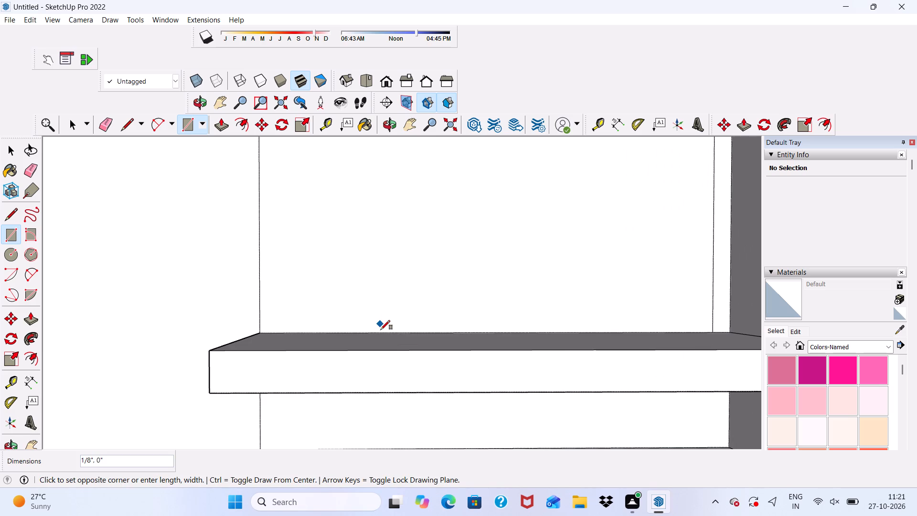
pyautogui.click(383, 335)
pyautogui.scroll(-6, 379, 324)
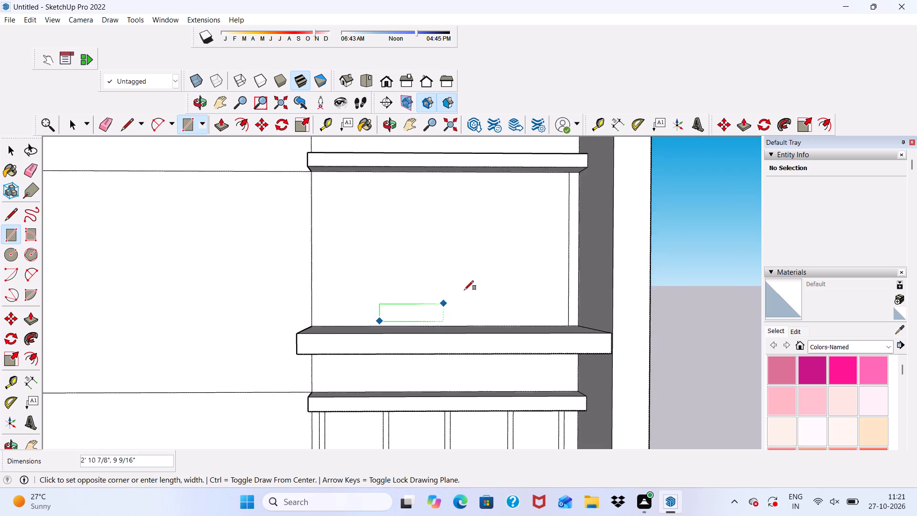
pyautogui.scroll(-4, 490, 236)
pyautogui.scroll(6, 476, 210)
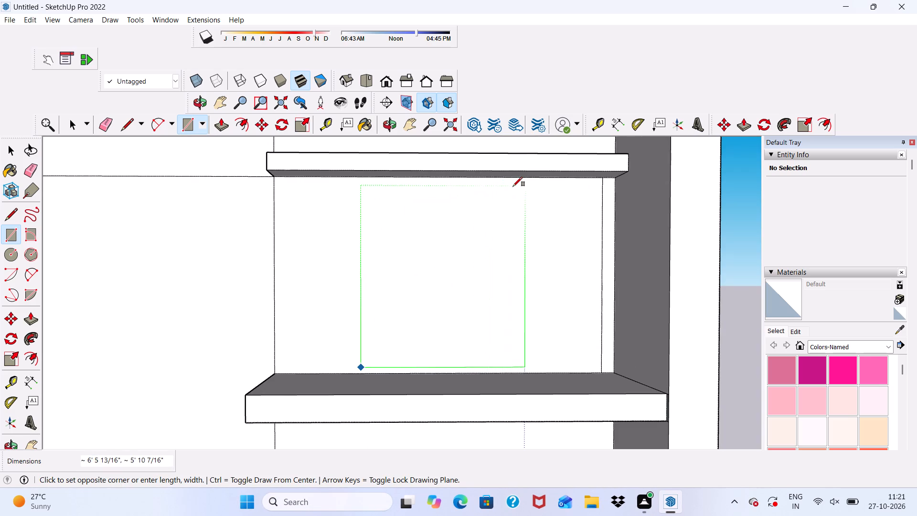
pyautogui.scroll(4, 513, 186)
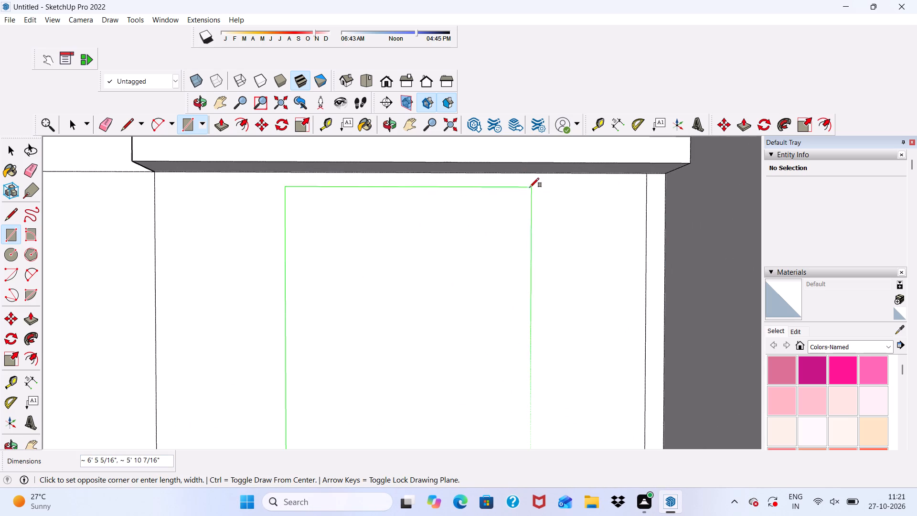
pyautogui.click(555, 188)
pyautogui.scroll(-6, 481, 180)
pyautogui.press('space')
# Erase the bottom edge of the new square on the upper wall face.
pyautogui.scroll(-5, 480, 180)
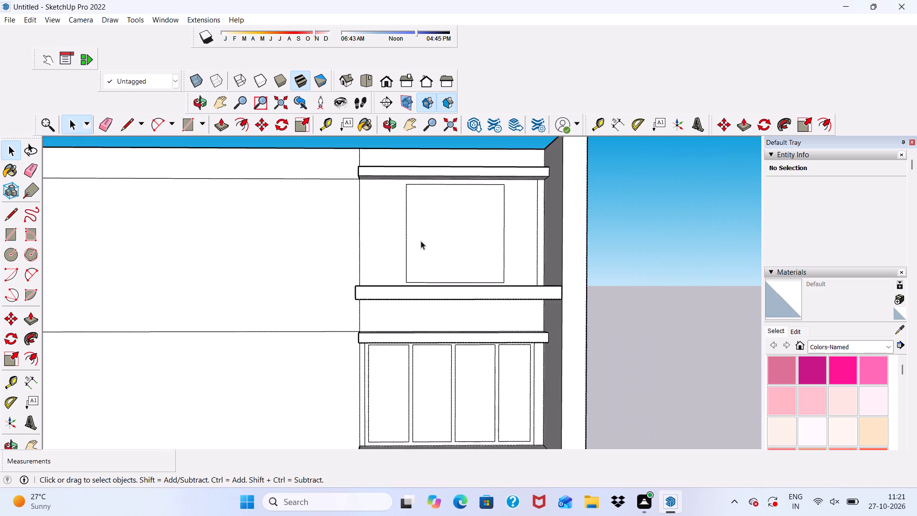
pyautogui.scroll(5, 441, 274)
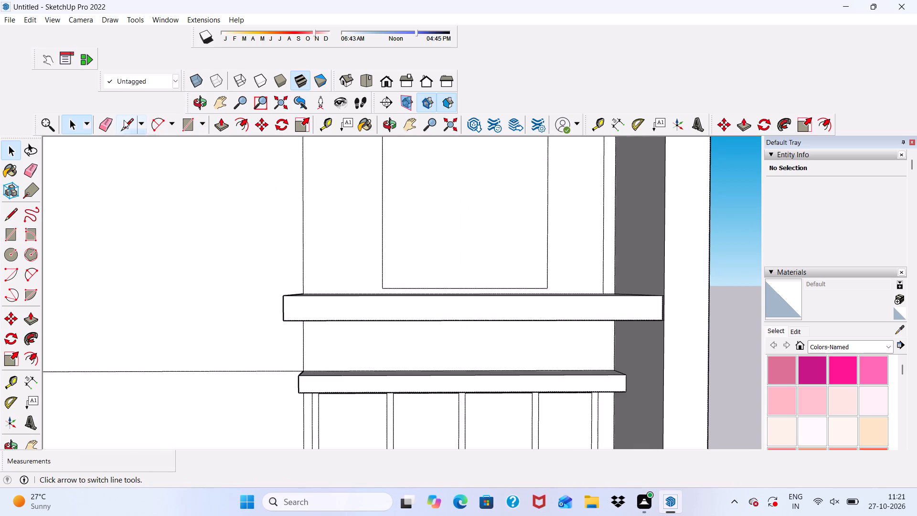
pyautogui.click(124, 120)
pyautogui.click(105, 120)
pyautogui.scroll(3, 327, 269)
pyautogui.scroll(1, 453, 306)
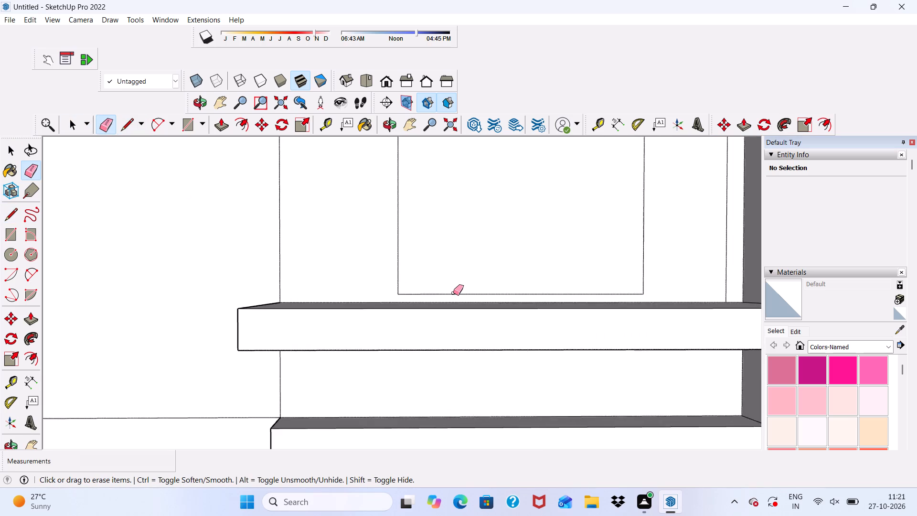
pyautogui.scroll(1, 453, 293)
pyautogui.moveTo(453, 290); pyautogui.dragTo(454, 295)
pyautogui.press('space')
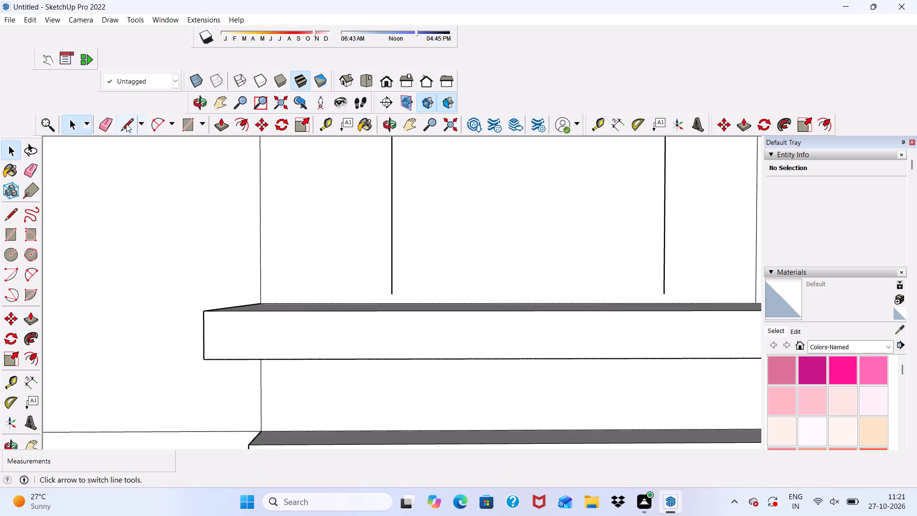
# Extend the open square's left side edge about 2 5/8" down to the lower ledge with a line.
pyautogui.click(126, 124)
pyautogui.scroll(-2, 270, 251)
pyautogui.moveTo(343, 275); pyautogui.dragTo(345, 318, button='middle')
pyautogui.scroll(6, 362, 308)
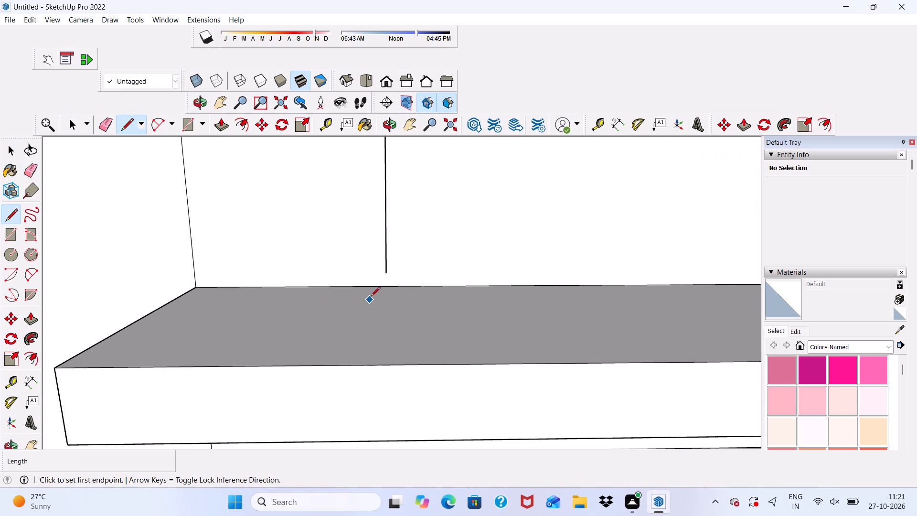
pyautogui.click(386, 274)
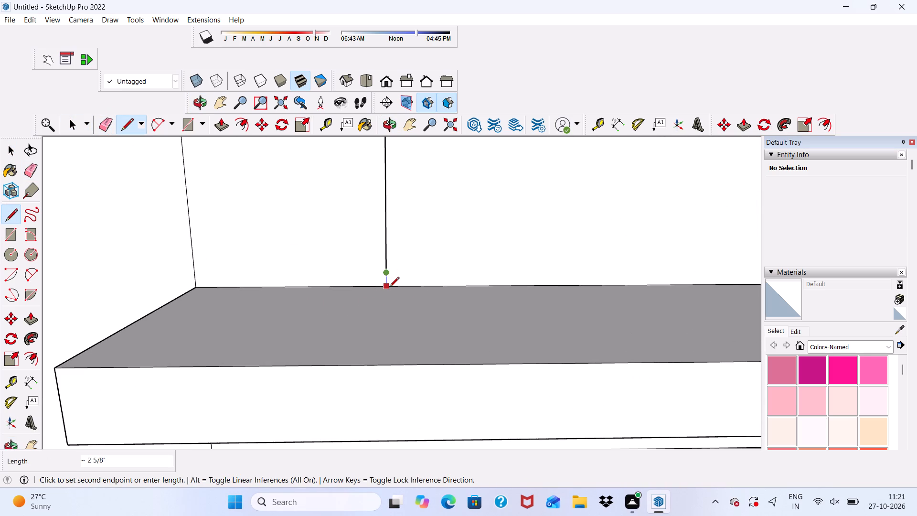
pyautogui.click(389, 288)
# Extend the open square's right side edge down to the lower ledge to close the face.
pyautogui.scroll(-6, 320, 291)
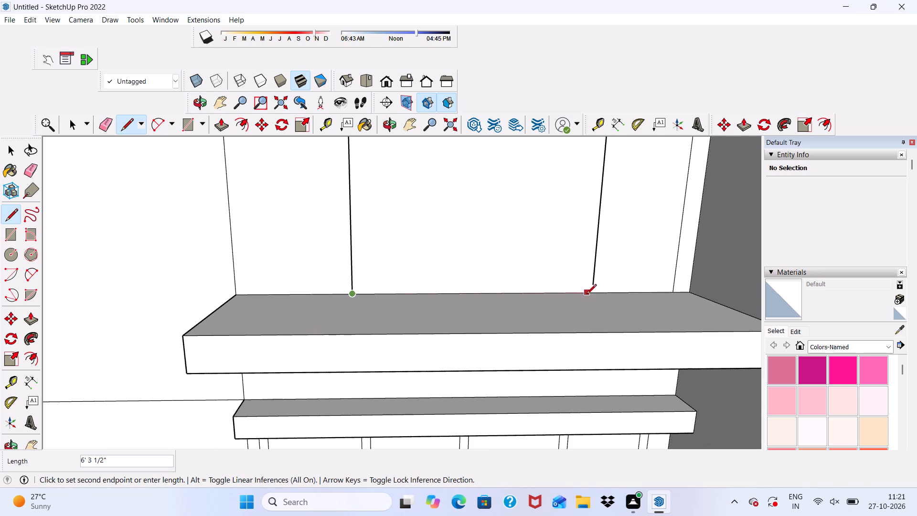
pyautogui.click(596, 295)
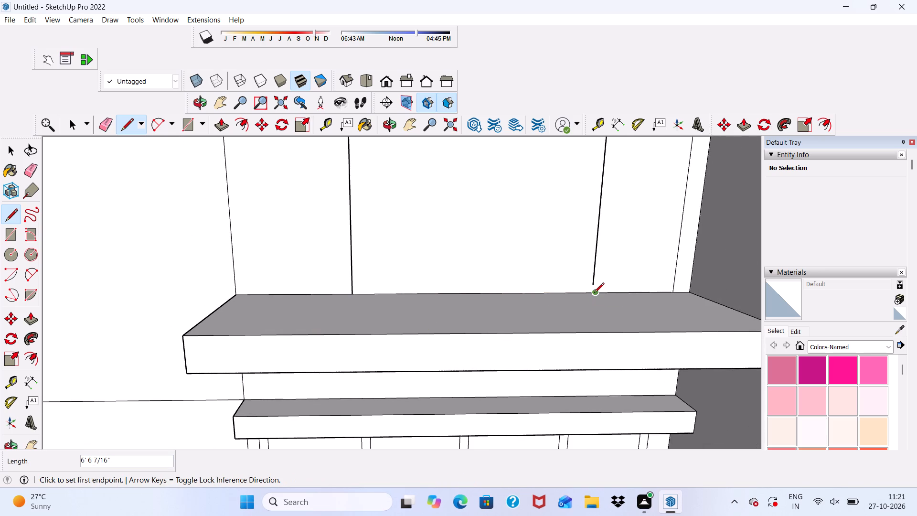
pyautogui.click(592, 286)
pyautogui.scroll(7, 592, 290)
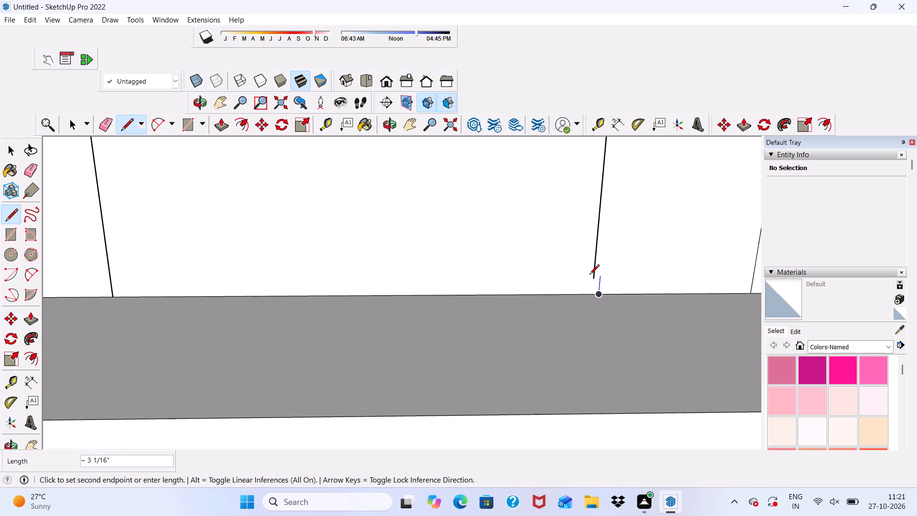
pyautogui.press('space')
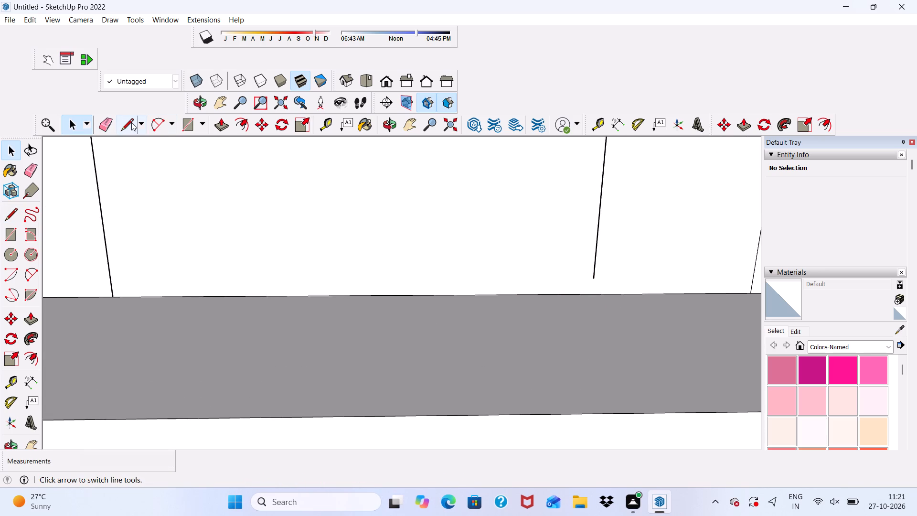
pyautogui.click(128, 122)
pyautogui.scroll(3, 572, 294)
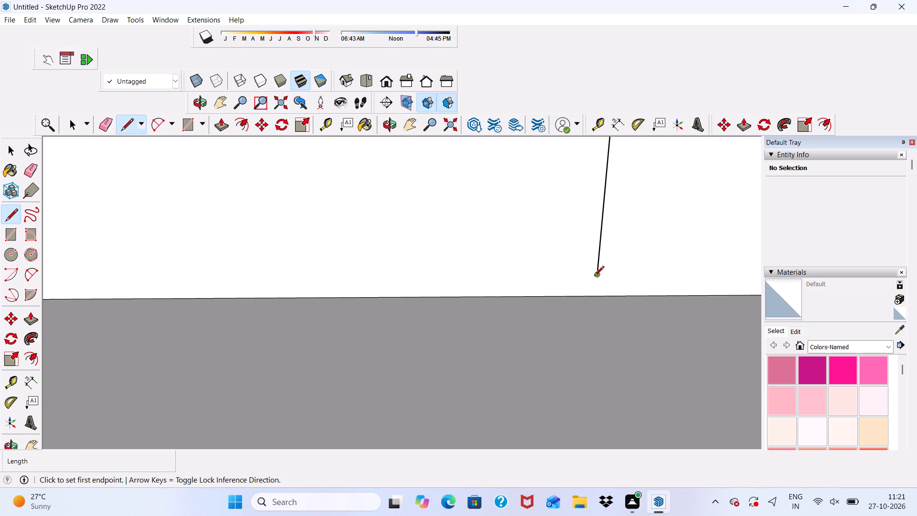
pyautogui.click(594, 277)
pyautogui.click(597, 293)
pyautogui.press('space')
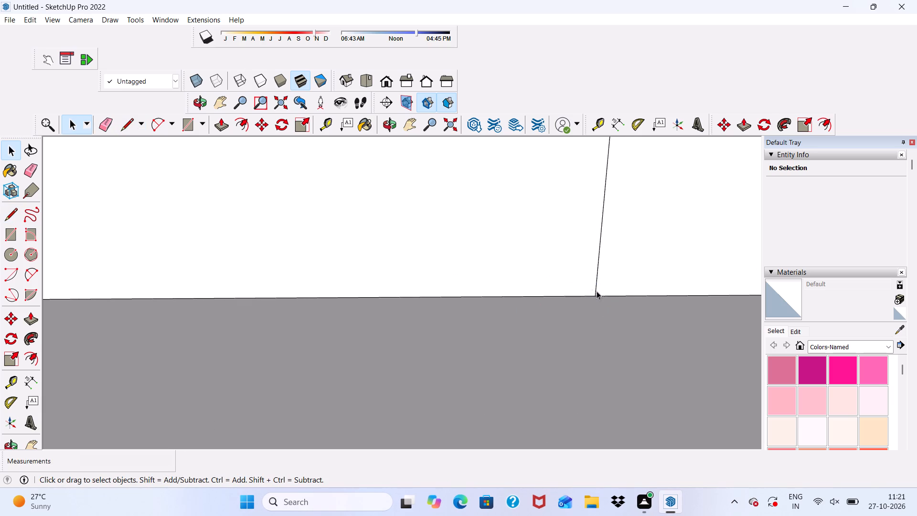
# Offset the closed square face on the upper wall 3" inward.
pyautogui.click(484, 264)
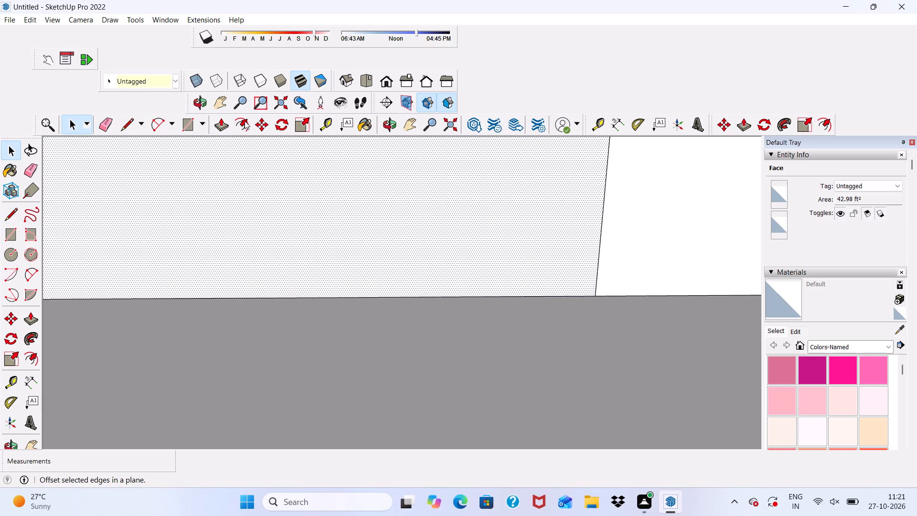
pyautogui.click(245, 121)
pyautogui.scroll(-5, 313, 239)
pyautogui.scroll(-6, 406, 279)
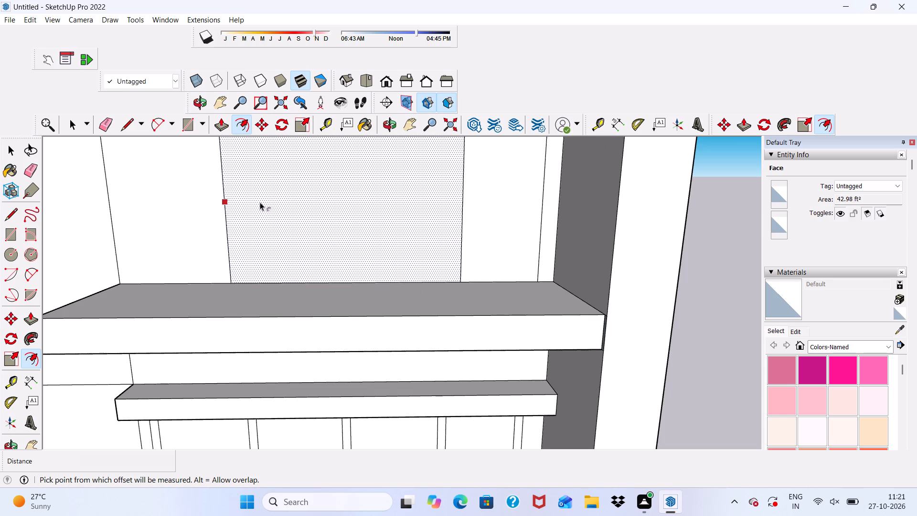
pyautogui.click(260, 202)
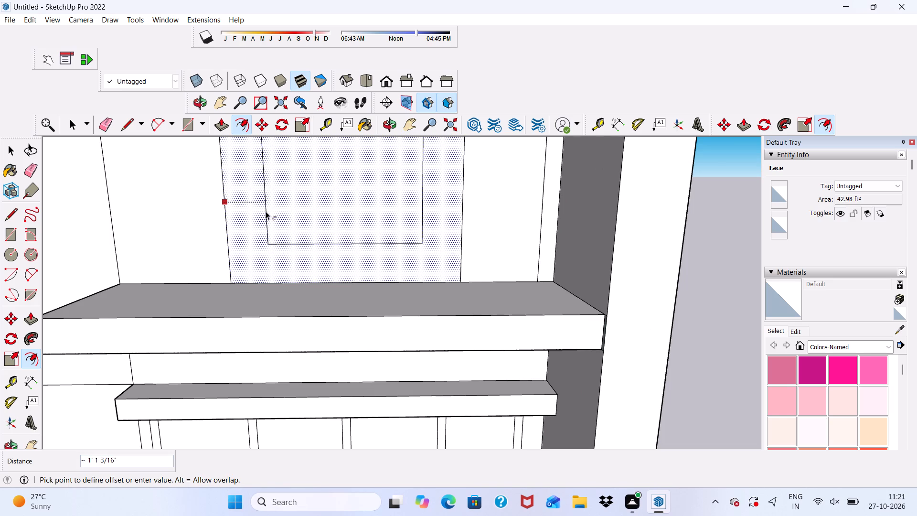
pyautogui.press('3')
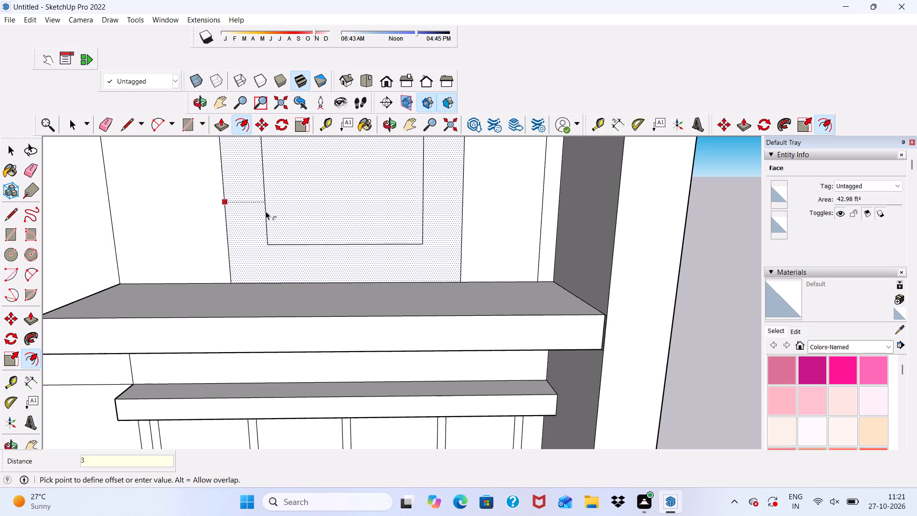
pyautogui.hotkey('shift', '"')
pyautogui.press('Return')
# Draw 3" vertical lines from both bottom corners of the inner outline down to the ledge.
pyautogui.scroll(-6, 258, 273)
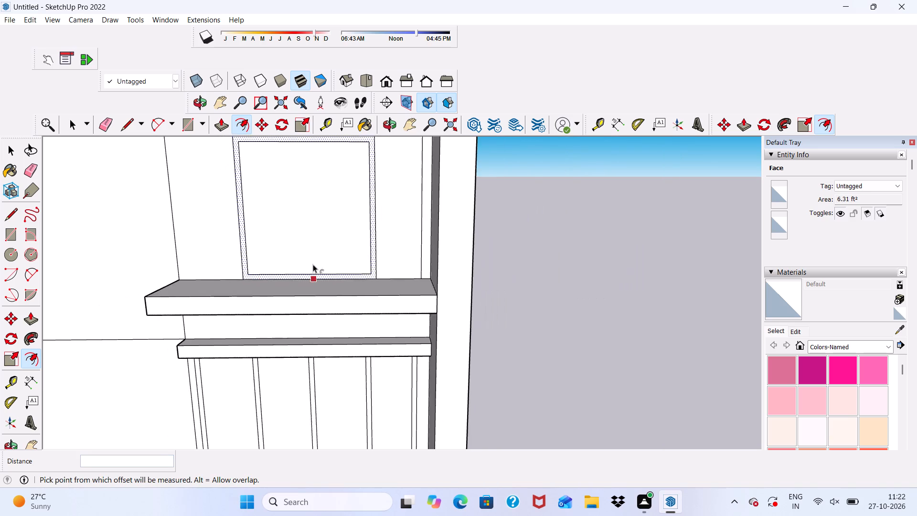
pyautogui.scroll(-2, 314, 264)
pyautogui.scroll(3, 313, 303)
pyautogui.scroll(-4, 315, 305)
pyautogui.moveTo(315, 305); pyautogui.dragTo(303, 248, button='middle')
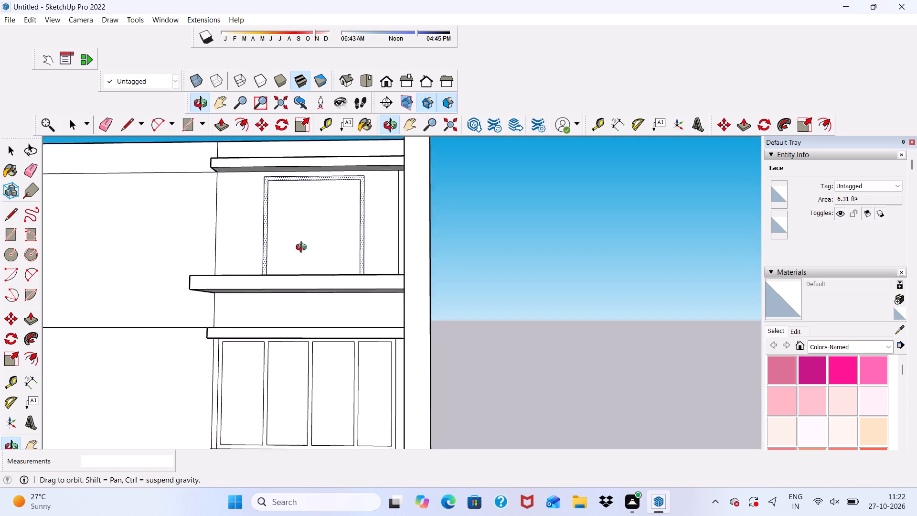
pyautogui.moveTo(303, 248); pyautogui.dragTo(298, 286, button='middle')
pyautogui.press('space')
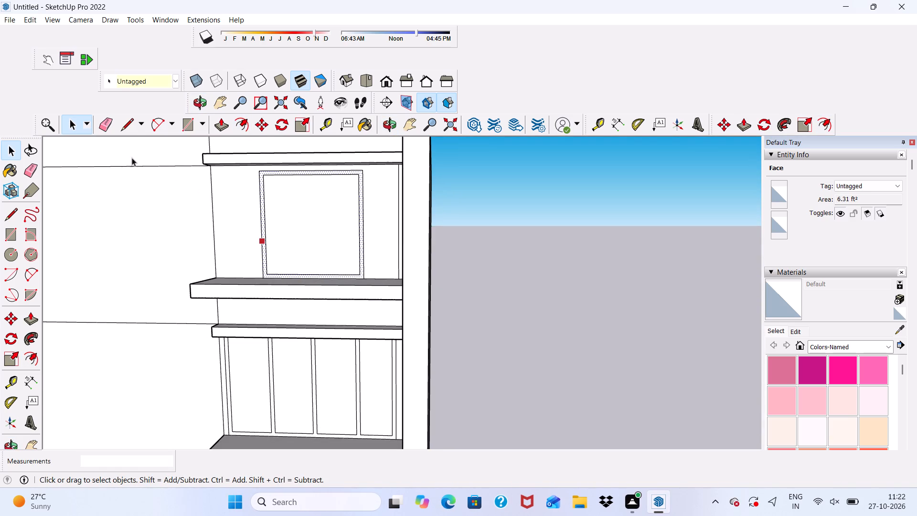
pyautogui.click(124, 127)
pyautogui.scroll(11, 314, 330)
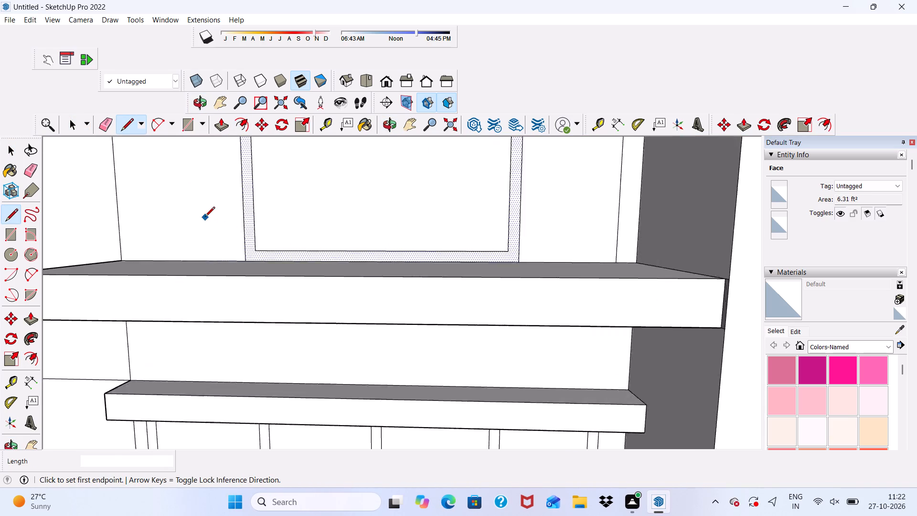
pyautogui.scroll(4, 262, 255)
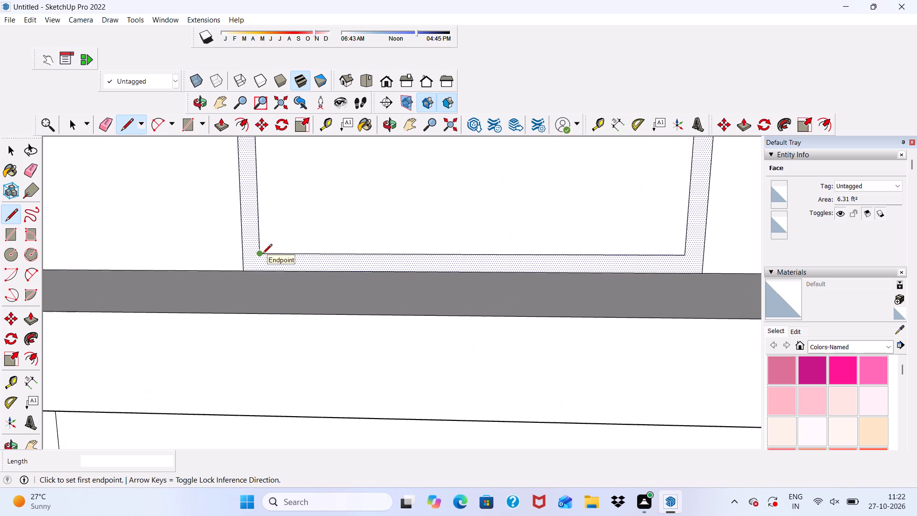
pyautogui.click(262, 255)
pyautogui.click(262, 277)
pyautogui.scroll(-5, 654, 248)
pyautogui.scroll(7, 657, 254)
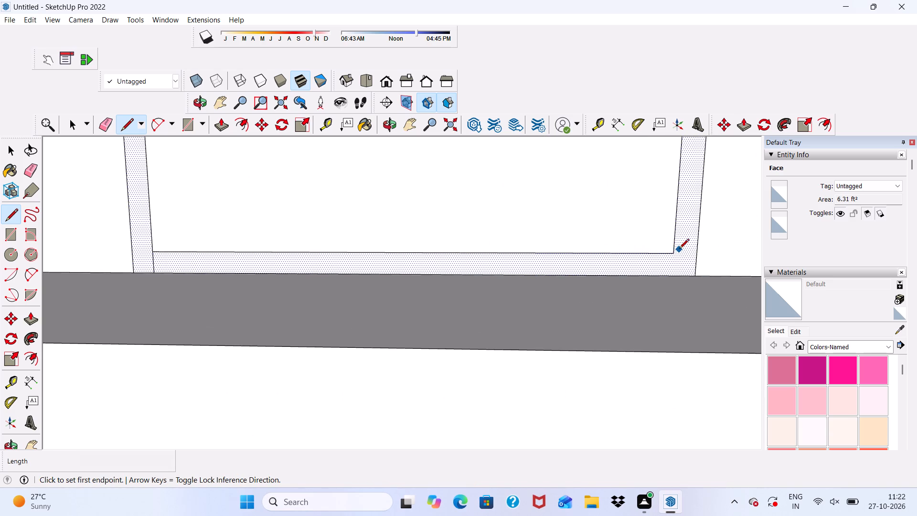
pyautogui.click(675, 255)
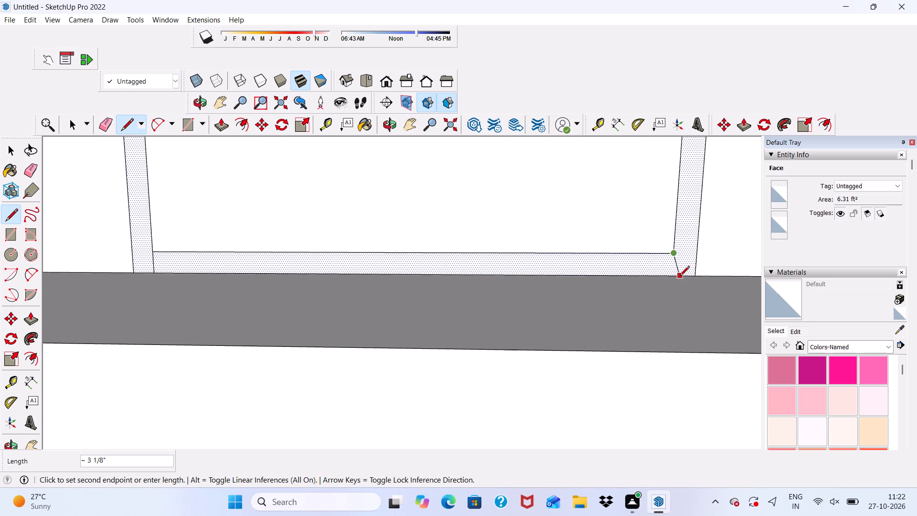
pyautogui.click(674, 279)
pyautogui.press('space')
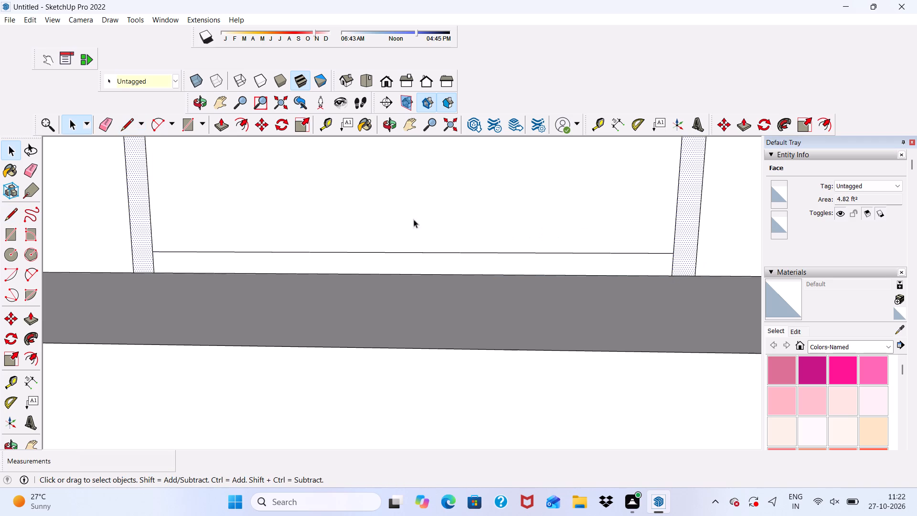
# Erase the inner outline's bottom edge between the two frame legs.
pyautogui.click(107, 122)
pyautogui.moveTo(187, 242); pyautogui.dragTo(190, 250)
pyautogui.click(190, 250)
pyautogui.scroll(-5, 191, 254)
pyautogui.press('space')
pyautogui.press('space')
pyautogui.press('space')
pyautogui.press('space')
pyautogui.press('space')
pyautogui.press('space')
pyautogui.press('space')
pyautogui.press('space')
pyautogui.press('space')
pyautogui.press('space')
pyautogui.press('space')
pyautogui.press('space')
# Offset the inner face of the upper frame about 2 9/16" inward to form a second band.
pyautogui.scroll(-9, 191, 267)
pyautogui.scroll(1, 200, 273)
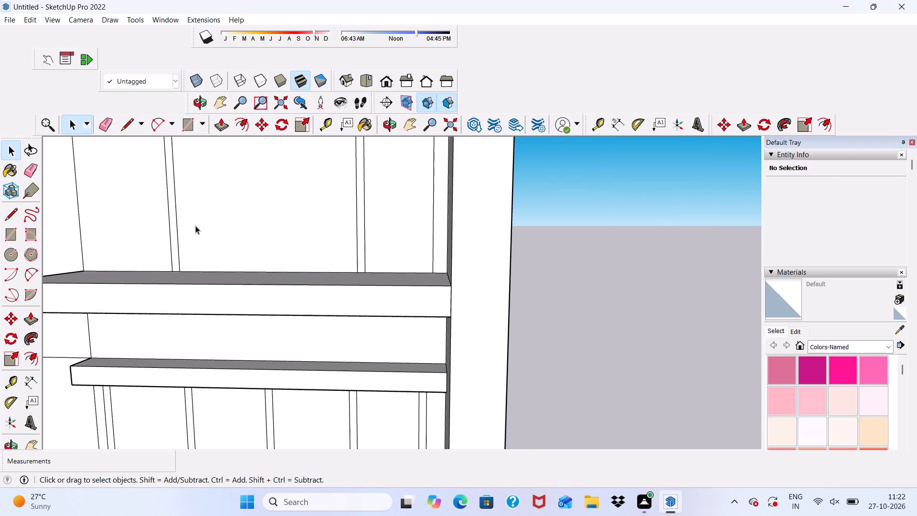
pyautogui.click(195, 226)
pyautogui.click(241, 123)
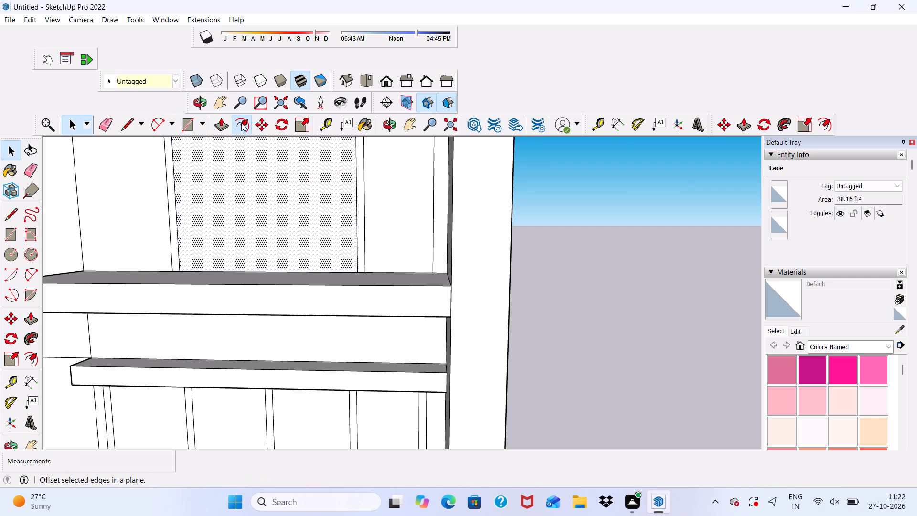
pyautogui.scroll(3, 157, 212)
pyautogui.click(188, 202)
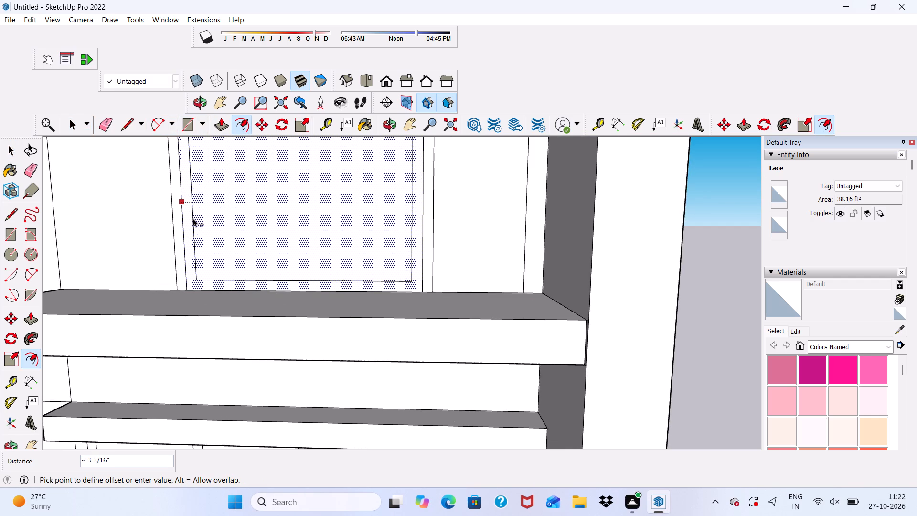
pyautogui.click(192, 245)
pyautogui.press('space')
# Draw vertical lines about 2 9/16" long from the innermost outline's two bottom corners down to the ledge.
pyautogui.click(125, 124)
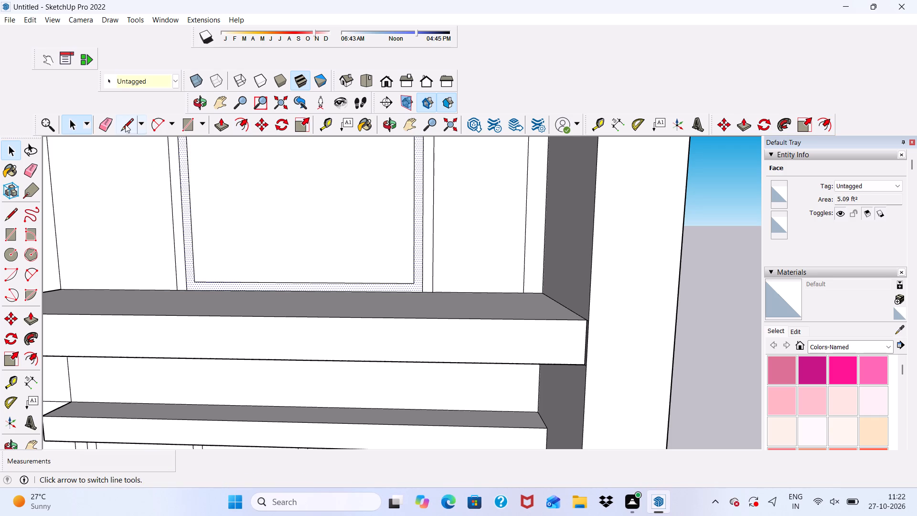
pyautogui.scroll(9, 197, 268)
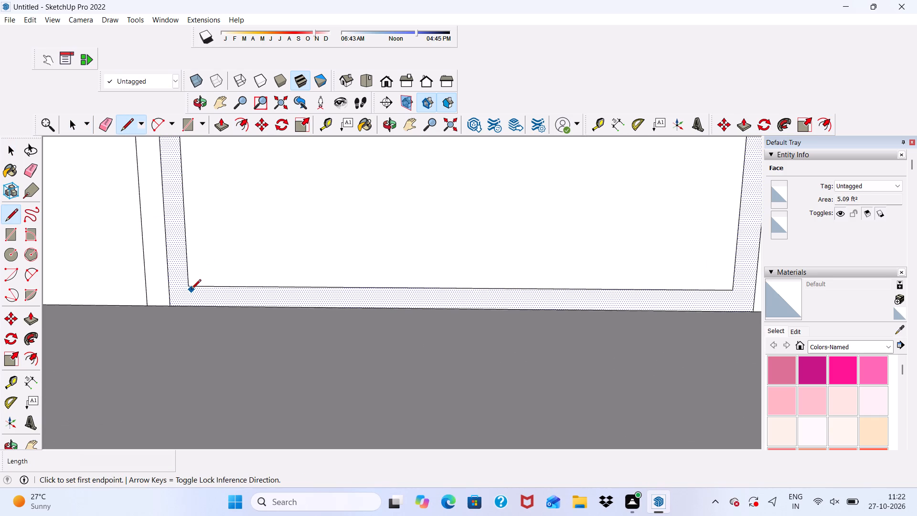
pyautogui.click(188, 288)
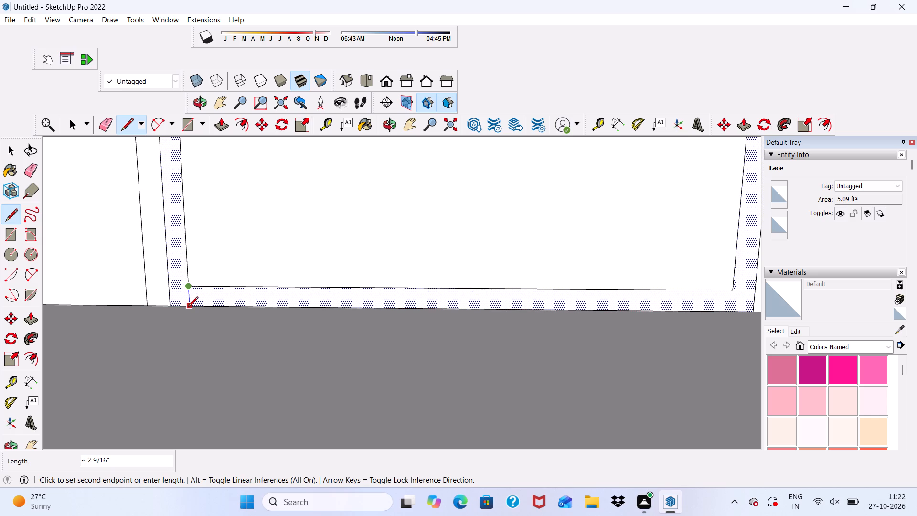
pyautogui.click(188, 309)
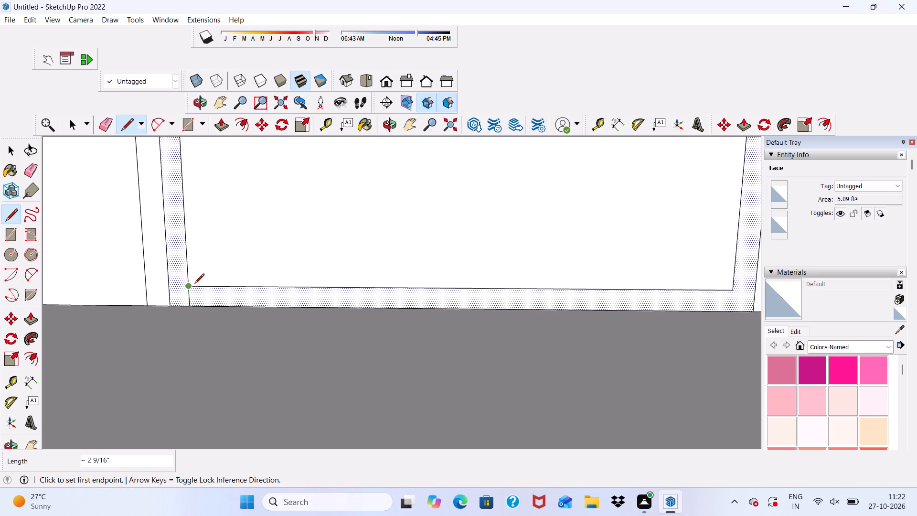
pyautogui.scroll(-4, 190, 307)
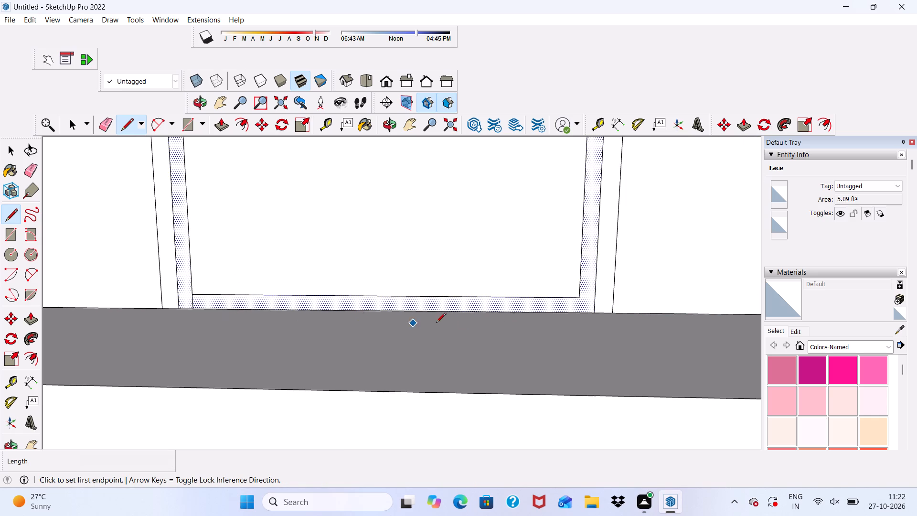
pyautogui.click(576, 299)
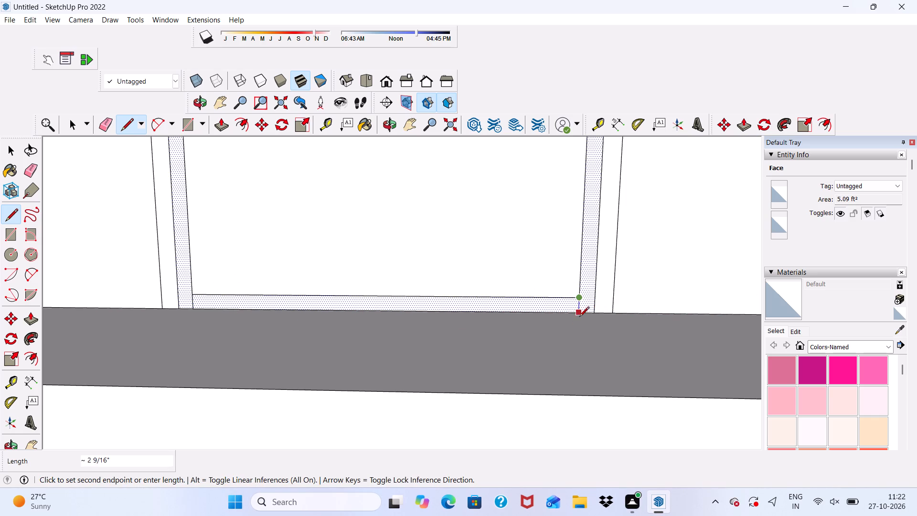
pyautogui.click(578, 317)
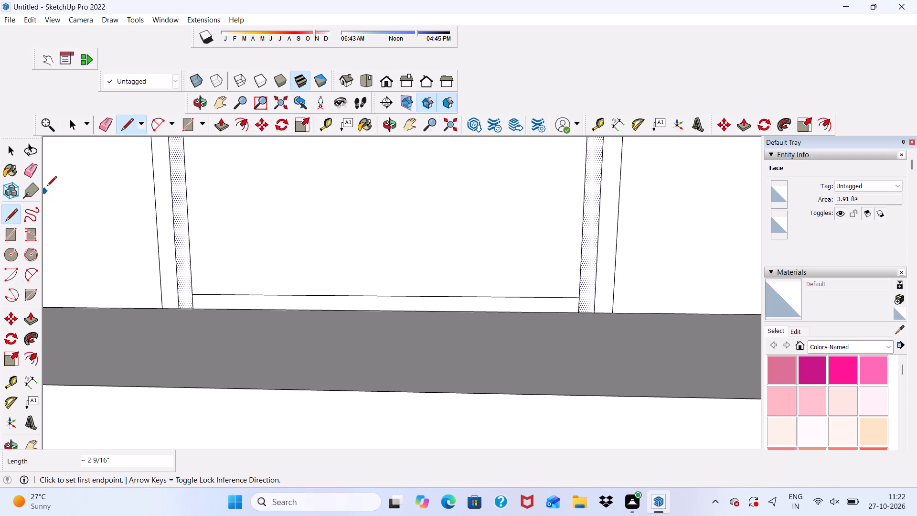
# Erase the innermost outline's bottom edge between the second band's legs.
pyautogui.press('space')
pyautogui.press('space')
pyautogui.press('space')
pyautogui.press('space')
pyautogui.press('space')
pyautogui.press('space')
pyautogui.press('space')
pyautogui.press('space')
pyautogui.press('space')
pyautogui.click(103, 123)
pyautogui.moveTo(226, 293); pyautogui.dragTo(228, 299)
# Push/Pull the outer band of the upper opening's frame outward 6".
pyautogui.scroll(-20, 226, 292)
pyautogui.scroll(-3, 226, 292)
pyautogui.scroll(12, 227, 260)
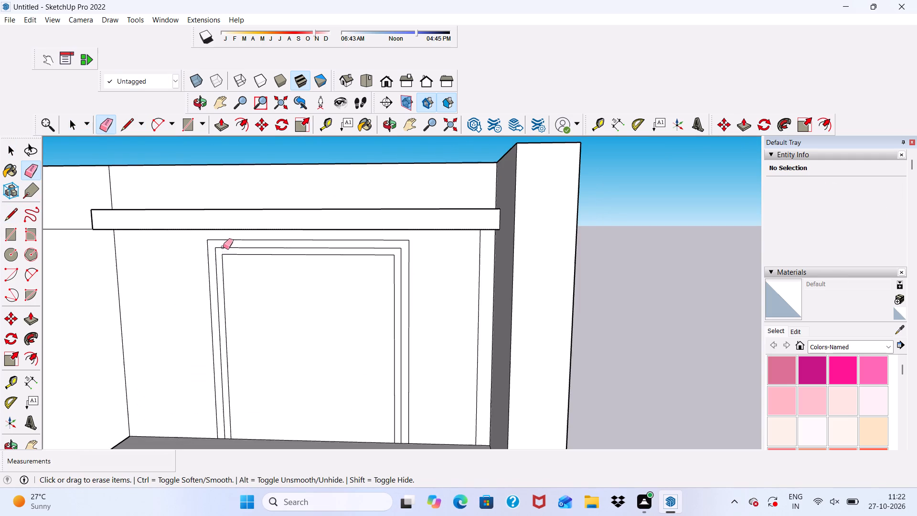
pyautogui.press('space')
pyautogui.scroll(5, 190, 226)
pyautogui.scroll(8, 228, 282)
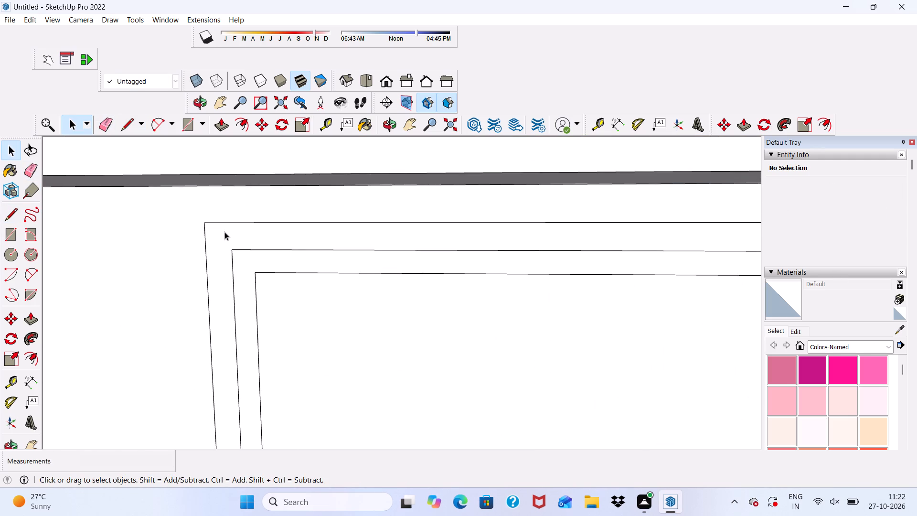
pyautogui.click(222, 241)
pyautogui.click(227, 123)
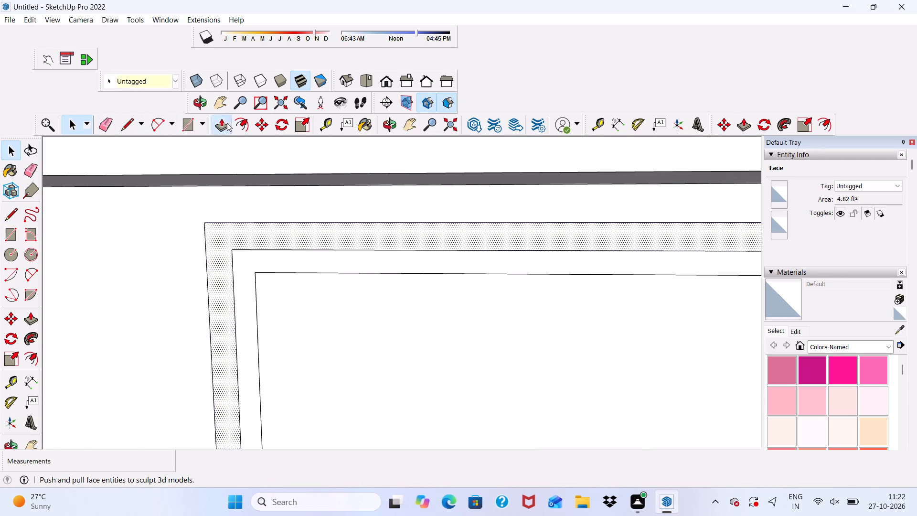
pyautogui.click(221, 238)
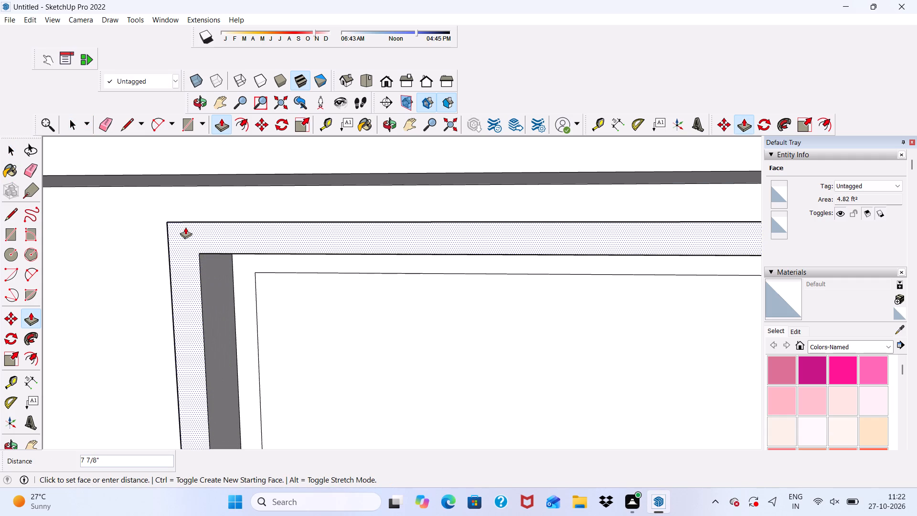
pyautogui.write('6"')
pyautogui.press('Return')
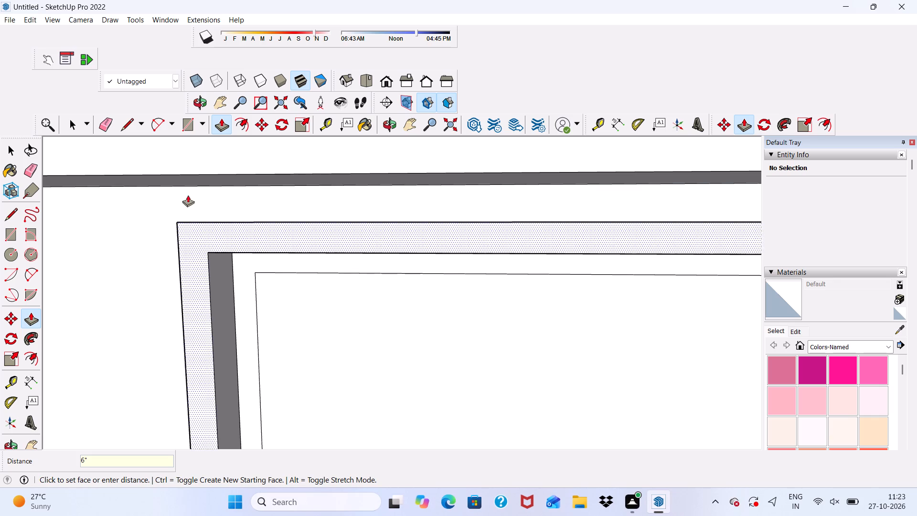
# Push/Pull the inner band of the upper opening's frame outward 3".
pyautogui.scroll(-4, 326, 272)
pyautogui.scroll(-7, 237, 187)
pyautogui.scroll(10, 238, 255)
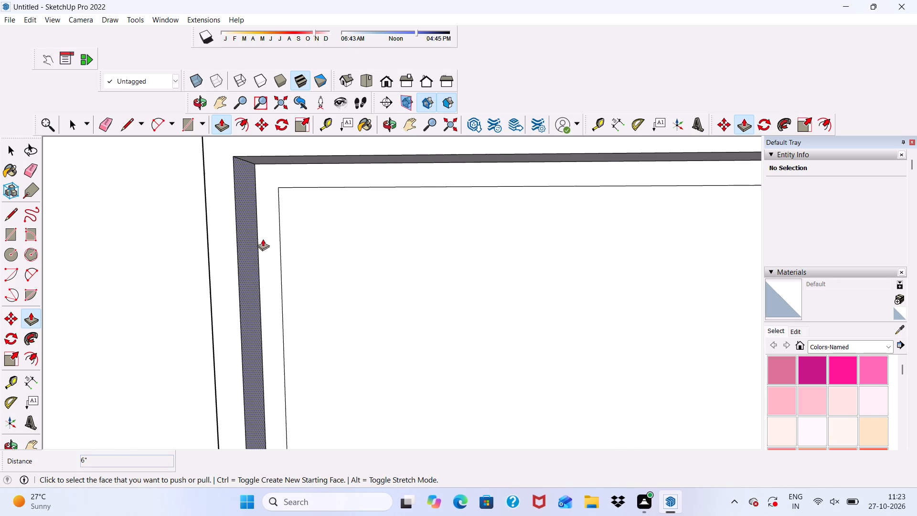
pyautogui.click(269, 236)
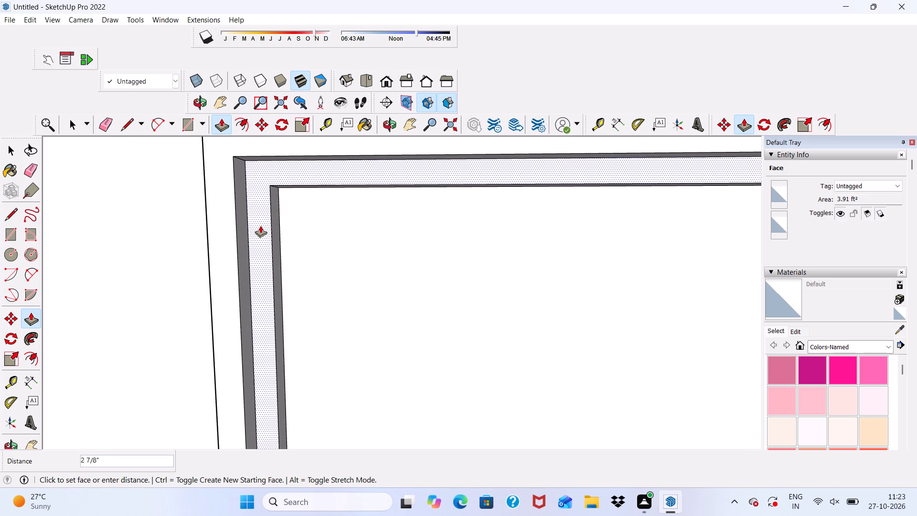
pyautogui.press('3')
pyautogui.hotkey('shift', '"')
pyautogui.press('Return')
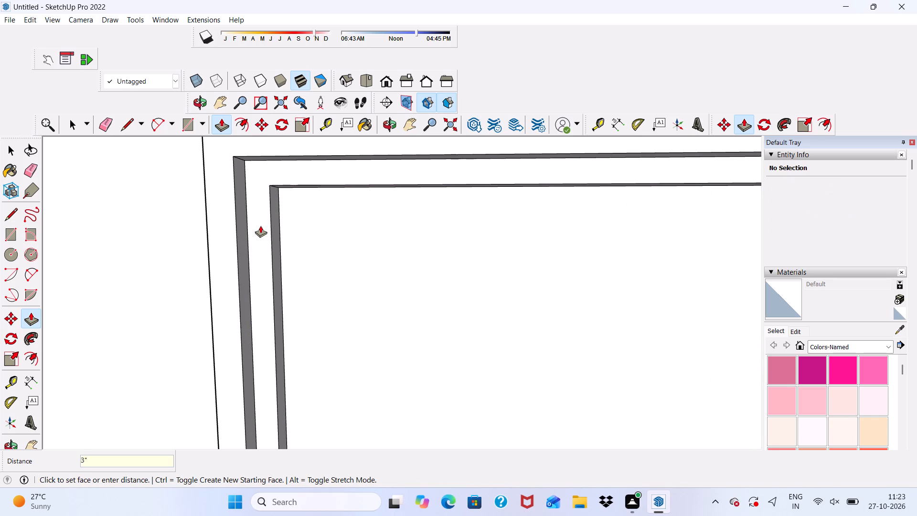
# Place a vertical guide about 2' 7 1/16" from the inner band's left inner edge, near the middle of the upper opening.
pyautogui.press('space')
pyautogui.scroll(-14, 281, 211)
pyautogui.moveTo(399, 306); pyautogui.dragTo(396, 188, button='middle')
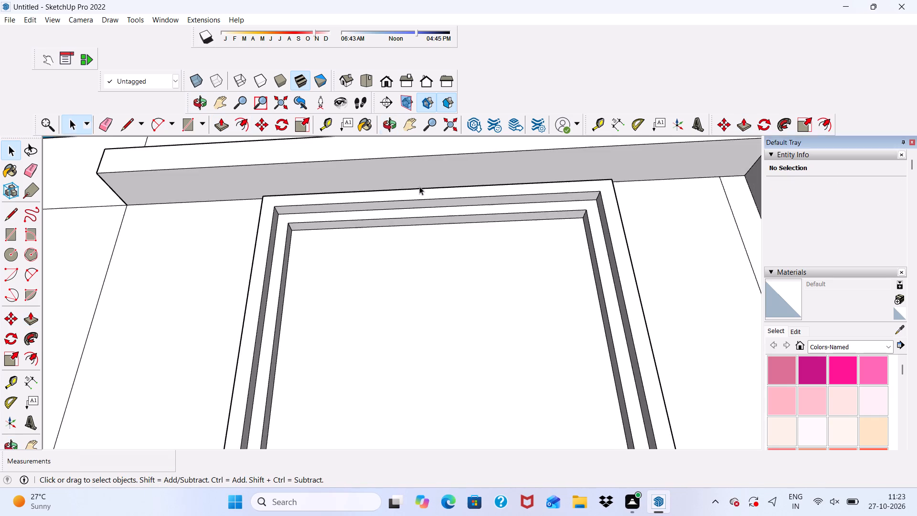
pyautogui.scroll(-8, 421, 189)
pyautogui.moveTo(440, 233); pyautogui.dragTo(463, 318, button='middle')
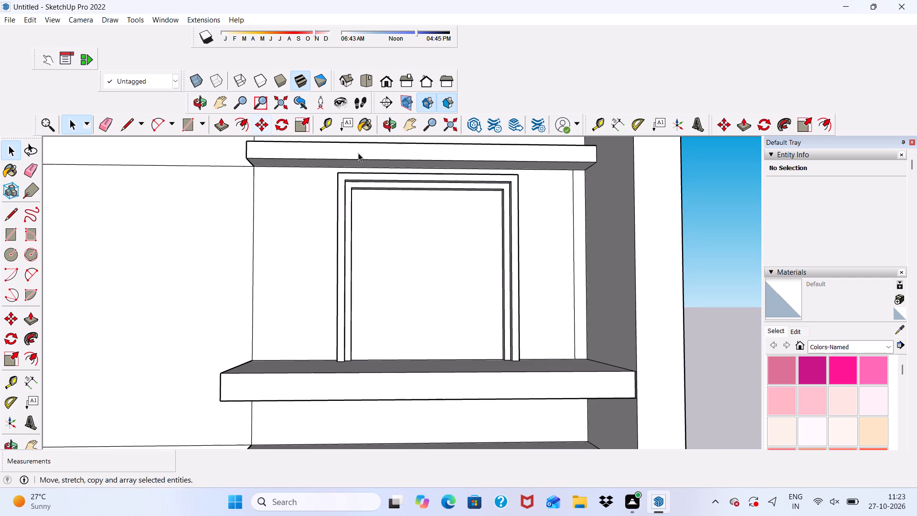
pyautogui.click(326, 123)
pyautogui.scroll(-1, 368, 197)
pyautogui.scroll(4, 373, 228)
pyautogui.moveTo(373, 229); pyautogui.dragTo(362, 233, button='middle')
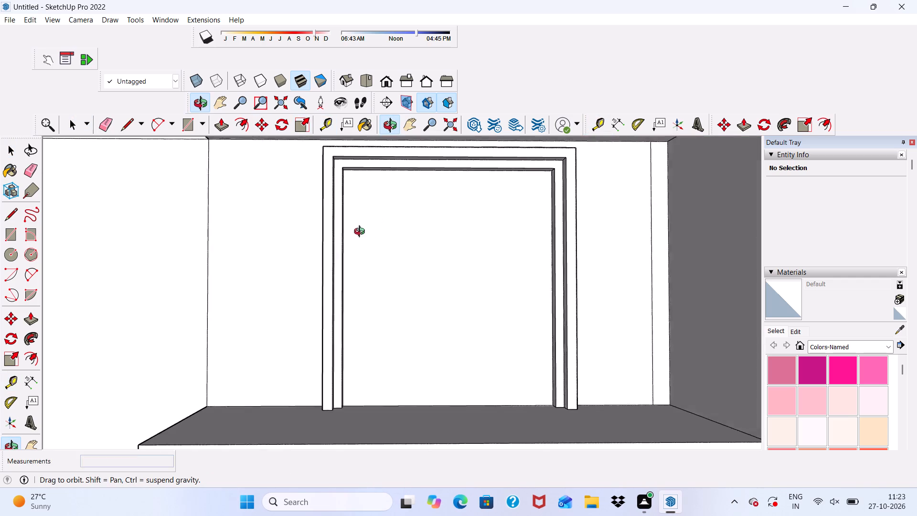
pyautogui.moveTo(362, 233); pyautogui.dragTo(323, 237, button='middle')
pyautogui.scroll(10, 371, 244)
pyautogui.click(325, 247)
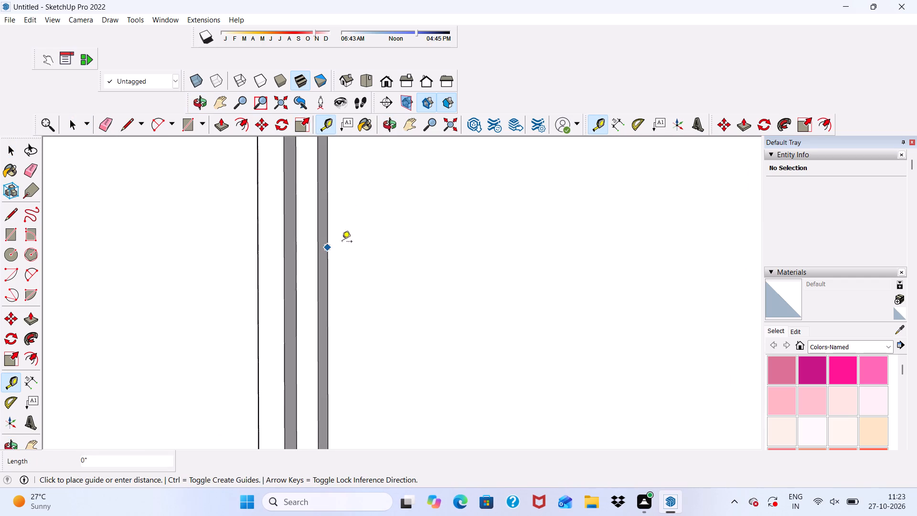
pyautogui.scroll(-18, 342, 242)
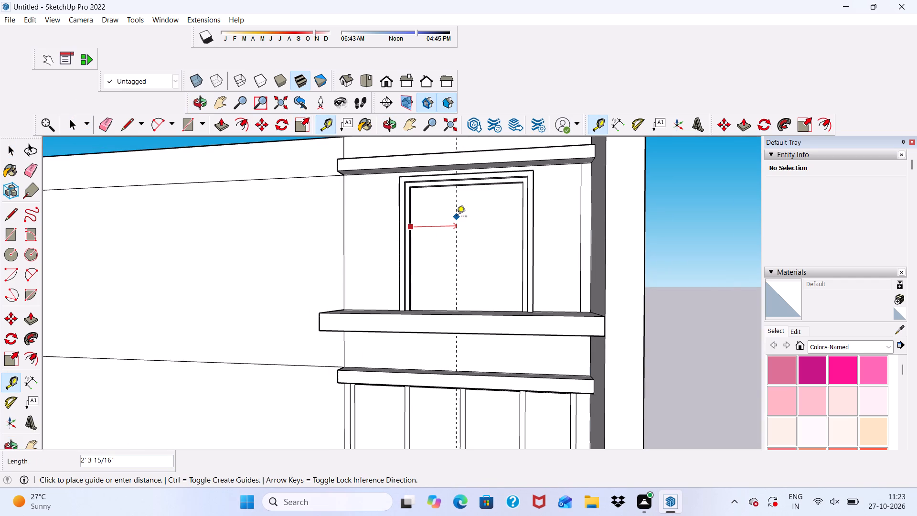
pyautogui.scroll(-5, 457, 217)
pyautogui.moveTo(458, 217); pyautogui.dragTo(477, 219, button='middle')
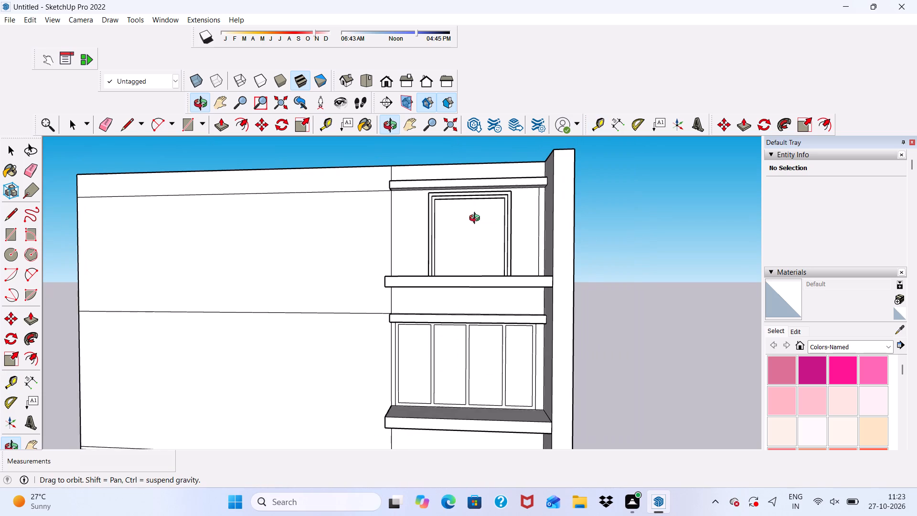
pyautogui.moveTo(477, 219); pyautogui.dragTo(471, 221, button='middle')
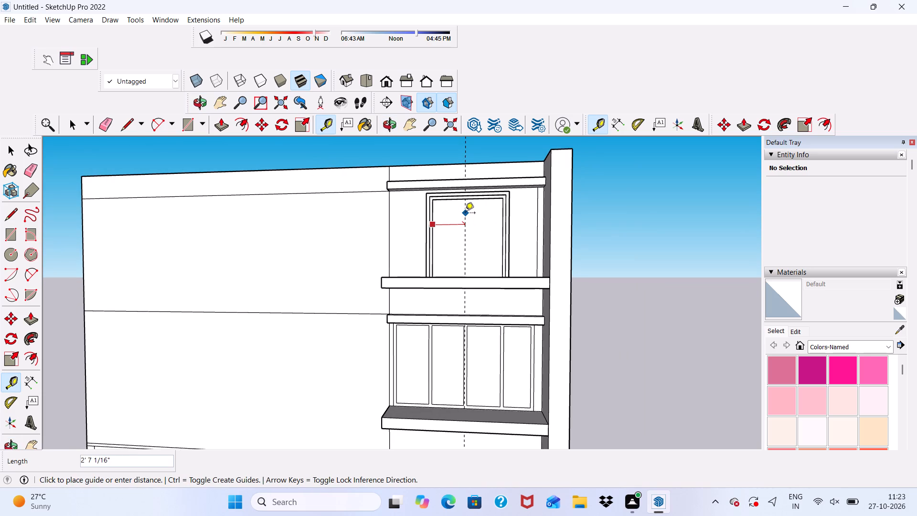
pyautogui.click(465, 214)
# Place a second vertical guide 3" to the right of the first guide in the upper opening.
pyautogui.scroll(12, 465, 214)
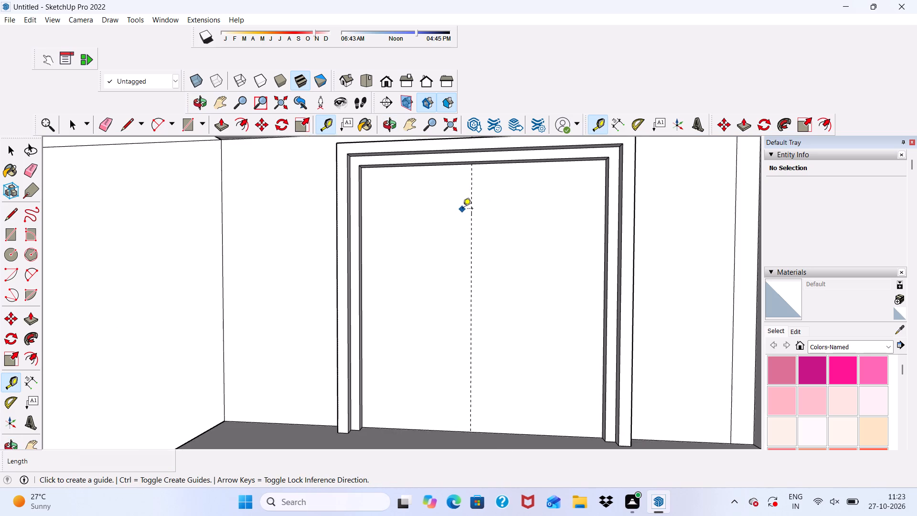
pyautogui.click(469, 208)
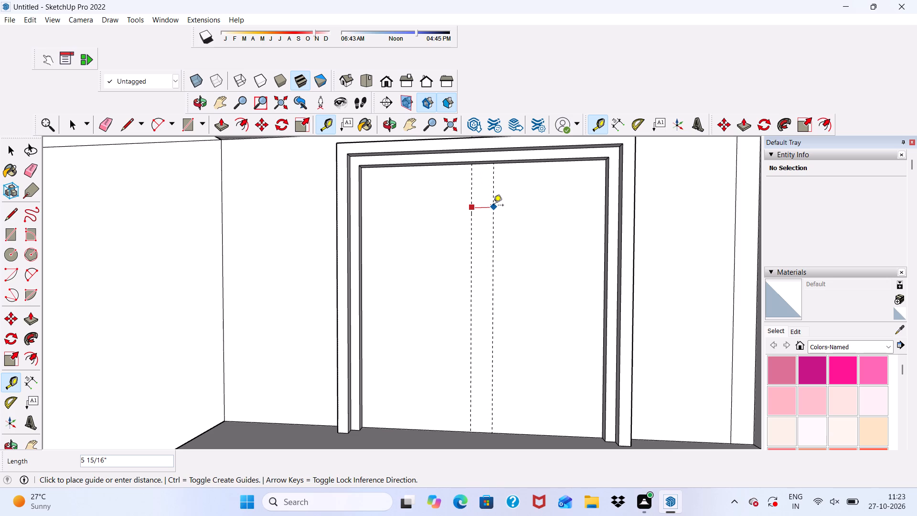
pyautogui.press('3')
pyautogui.hotkey('shift', '"')
pyautogui.press('Return')
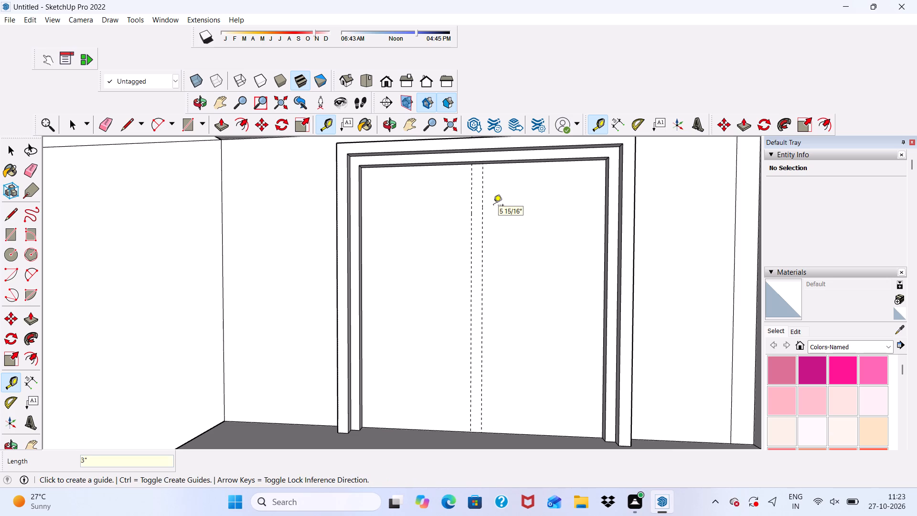
# Draw a vertical line about 6' 2 7/16" long along the left guide, from the frame head down to the ledge.
pyautogui.click(124, 121)
pyautogui.scroll(-4, 309, 215)
pyautogui.moveTo(407, 190); pyautogui.dragTo(411, 179, button='middle')
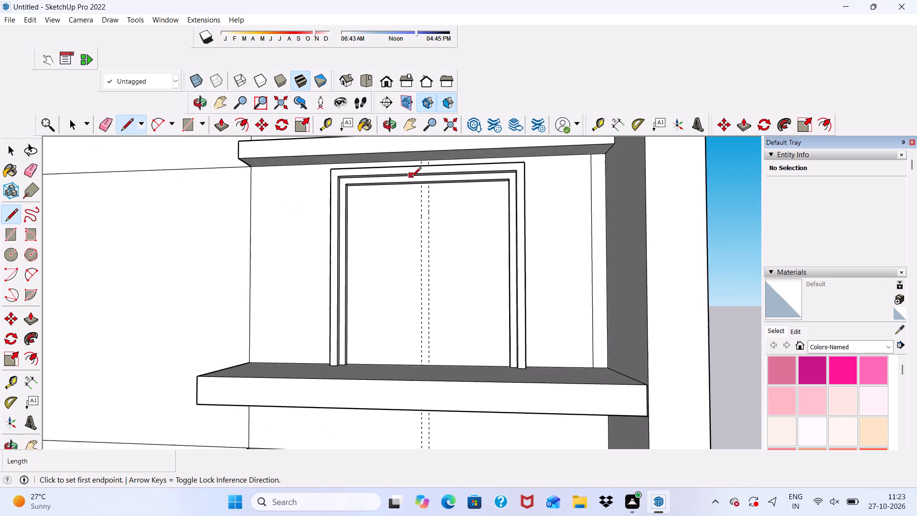
pyautogui.scroll(7, 416, 179)
pyautogui.moveTo(422, 193); pyautogui.dragTo(437, 155, button='middle')
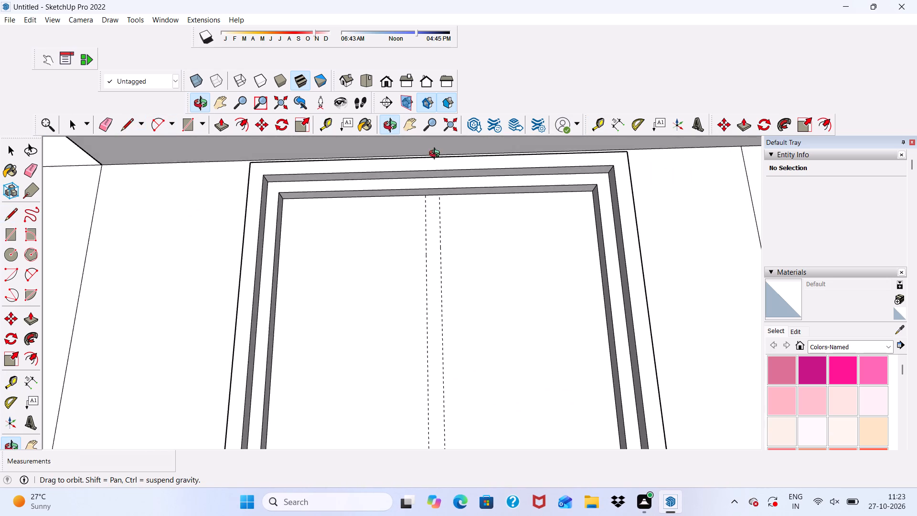
pyautogui.moveTo(437, 155); pyautogui.dragTo(436, 146, button='middle')
pyautogui.scroll(6, 427, 194)
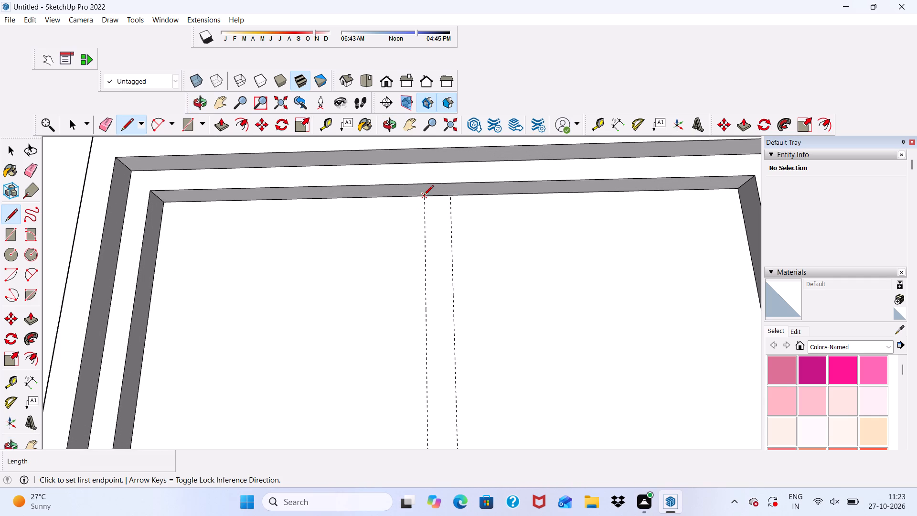
pyautogui.click(424, 196)
pyautogui.scroll(-11, 430, 226)
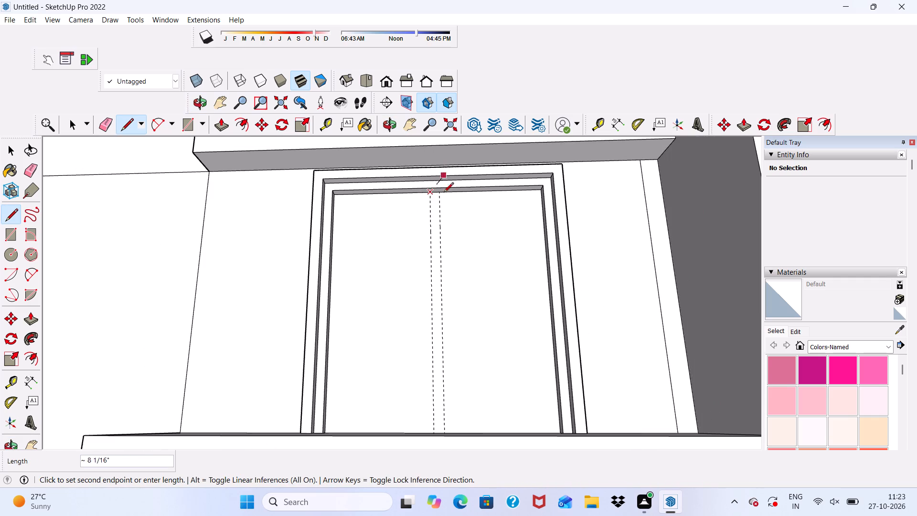
pyautogui.scroll(-2, 441, 207)
pyautogui.moveTo(429, 267); pyautogui.dragTo(440, 336, button='middle')
pyautogui.scroll(6, 426, 379)
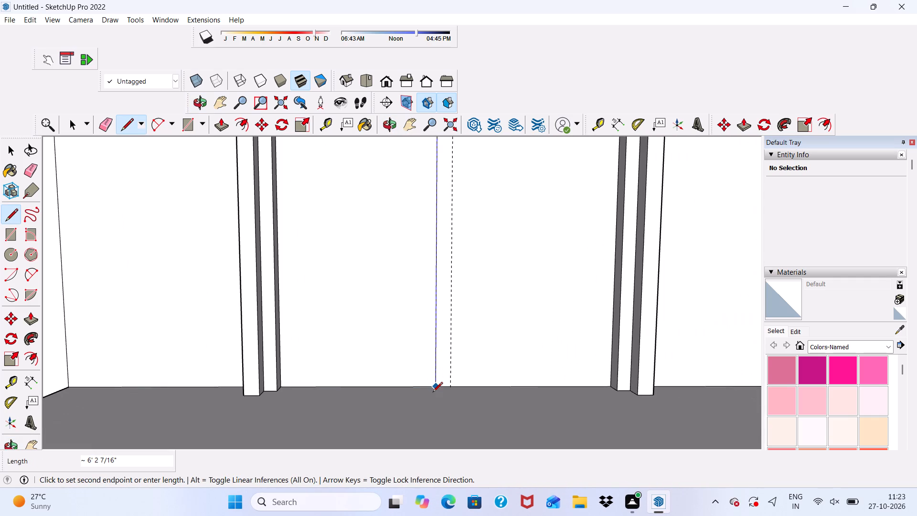
pyautogui.click(433, 389)
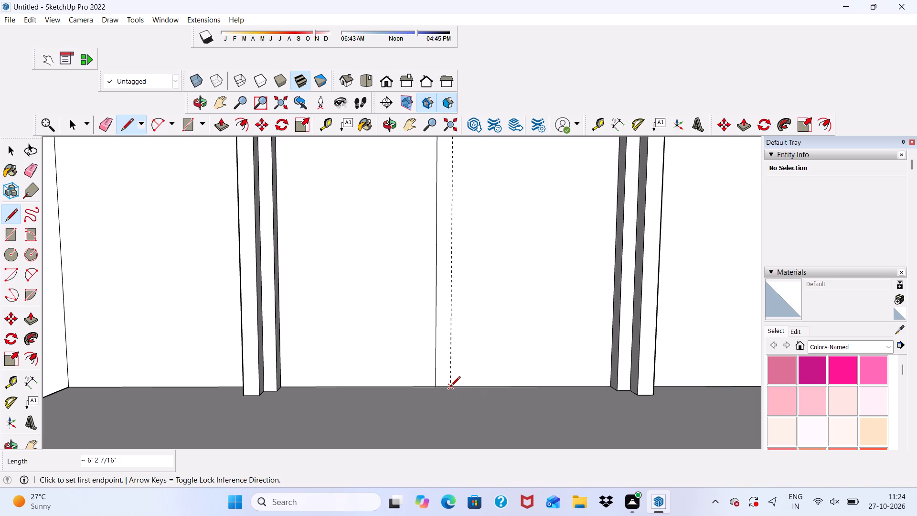
# Draw a vertical line about 6' 2 7/16" long along the right guide, from the ledge up to the frame head.
pyautogui.click(450, 387)
pyautogui.scroll(-15, 447, 302)
pyautogui.scroll(14, 459, 247)
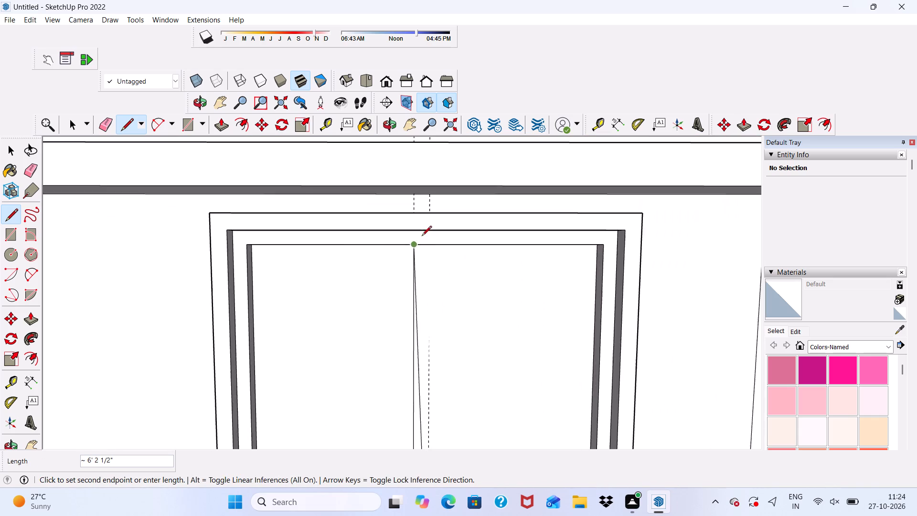
pyautogui.scroll(3, 430, 258)
pyautogui.scroll(-3, 430, 249)
pyautogui.moveTo(432, 265); pyautogui.dragTo(449, 194, button='middle')
pyautogui.scroll(6, 441, 263)
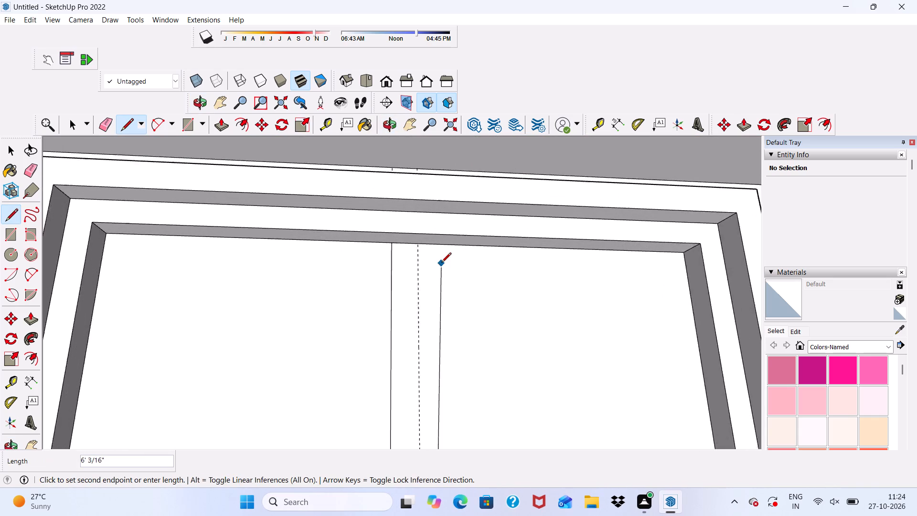
pyautogui.click(416, 246)
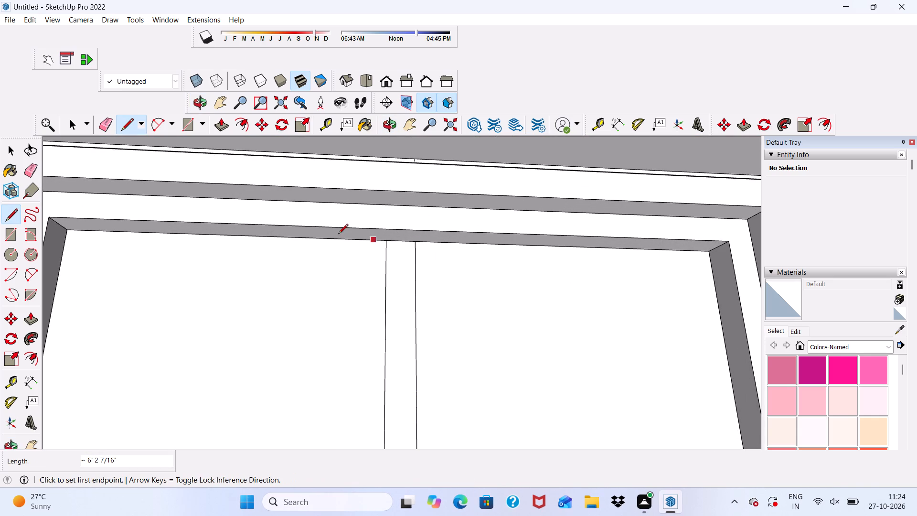
# Erase the two vertical guides running through the upper opening.
pyautogui.click(98, 122)
pyautogui.scroll(-6, 216, 238)
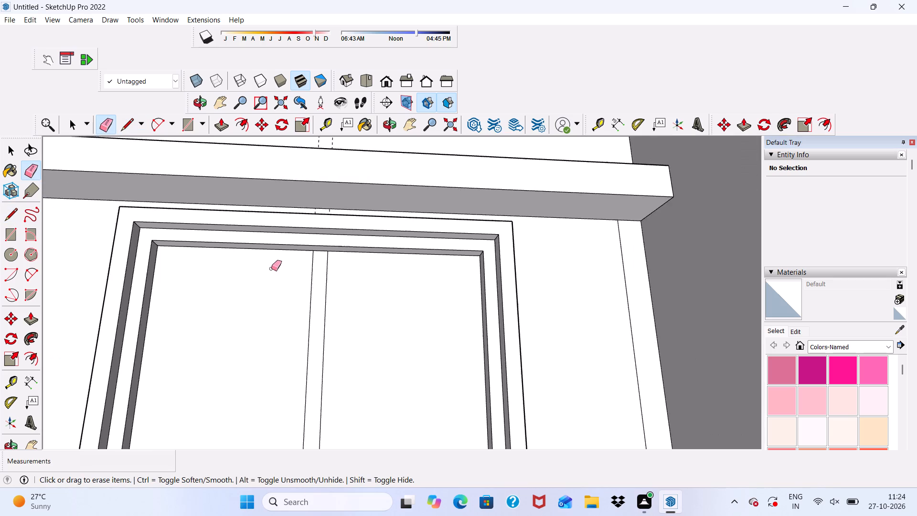
pyautogui.scroll(-10, 271, 269)
pyautogui.moveTo(269, 281); pyautogui.dragTo(259, 323, button='middle')
pyautogui.scroll(6, 299, 202)
pyautogui.moveTo(284, 208); pyautogui.dragTo(305, 216)
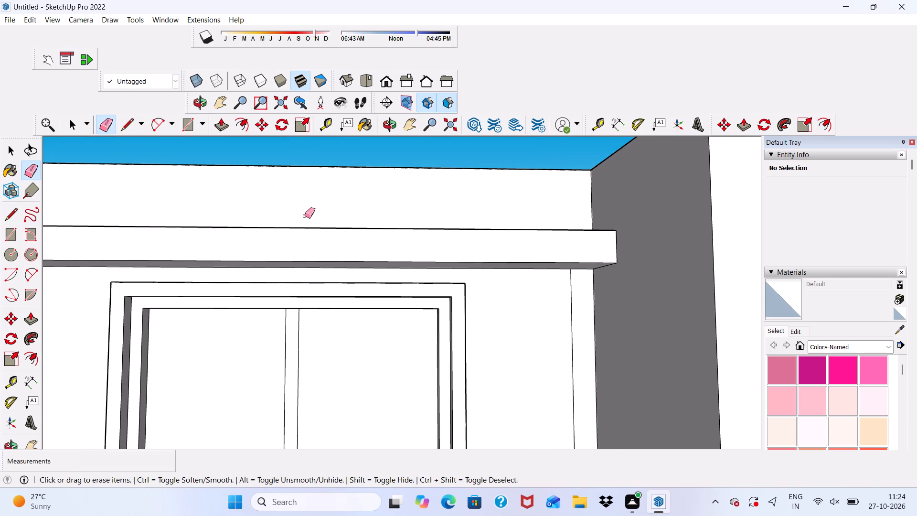
# Push/Pull the narrow central strip of the upper opening outward 3", flush with the inner band.
pyautogui.click(224, 127)
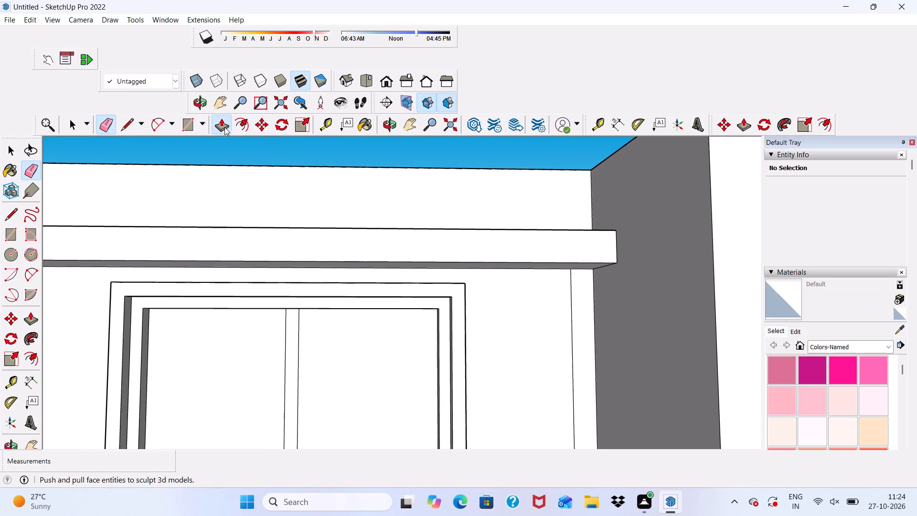
pyautogui.scroll(-7, 285, 213)
pyautogui.scroll(7, 296, 288)
pyautogui.click(296, 288)
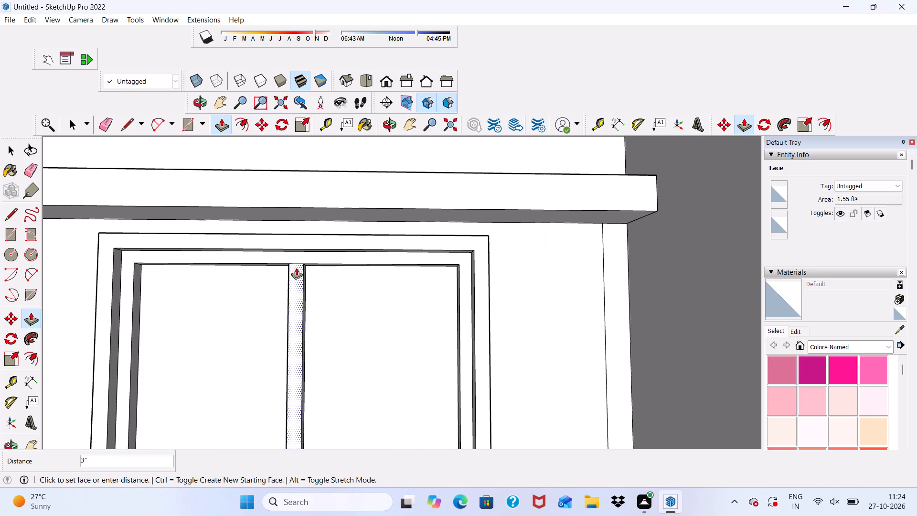
pyautogui.click(299, 261)
# Erase the short edge between the central mullion's top and the inner band's head.
pyautogui.scroll(-6, 306, 255)
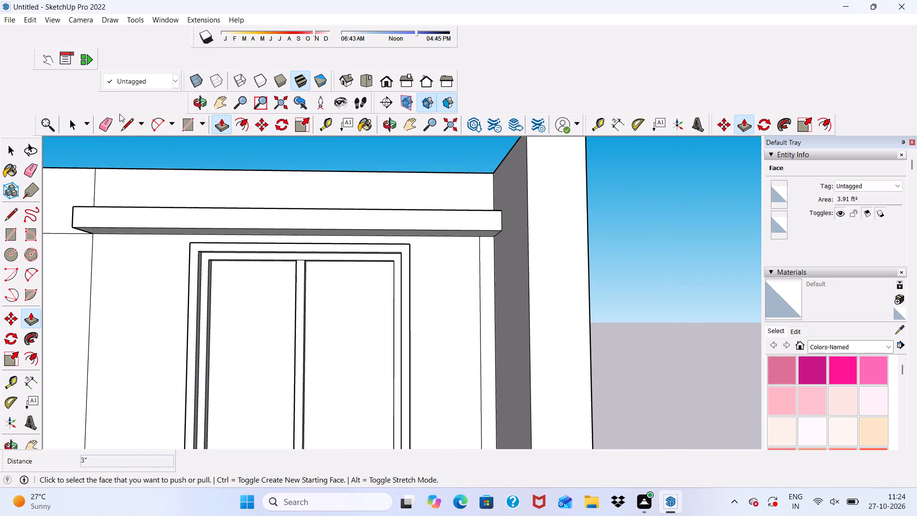
pyautogui.moveTo(107, 121); pyautogui.dragTo(107, 127)
pyautogui.scroll(4, 288, 298)
pyautogui.scroll(4, 284, 250)
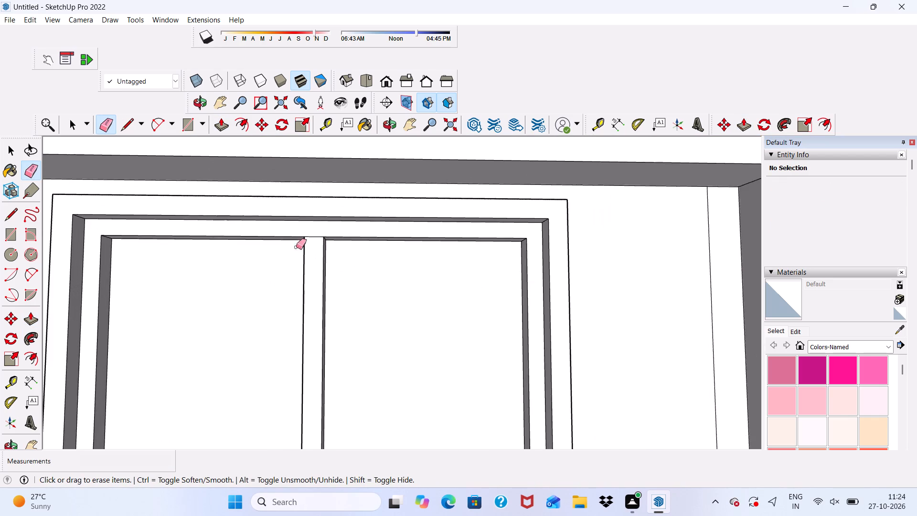
pyautogui.scroll(3, 309, 245)
pyautogui.click(319, 232)
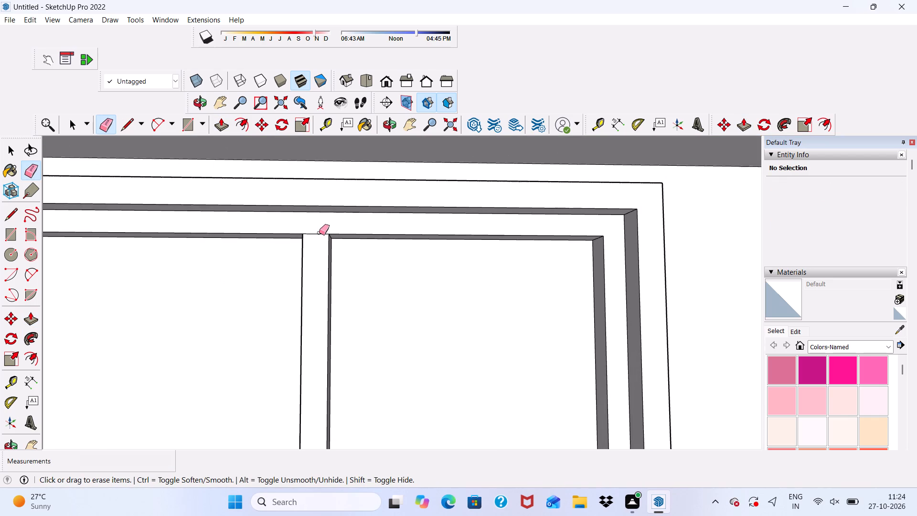
pyautogui.click(319, 240)
pyautogui.click(317, 233)
pyautogui.scroll(-5, 317, 233)
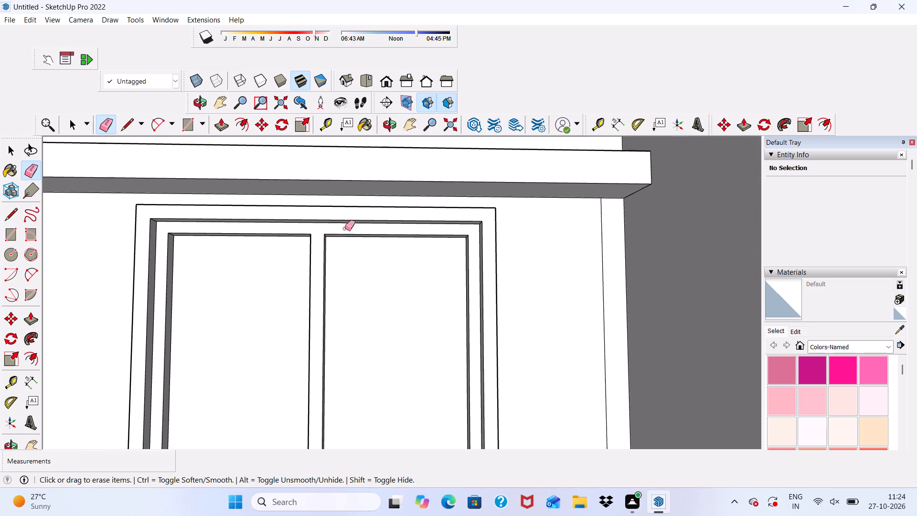
# Examine the upper opening with its frame and mullion, and the ledges around it, from several angles.
pyautogui.scroll(-13, 345, 228)
pyautogui.press('space')
pyautogui.scroll(-4, 353, 226)
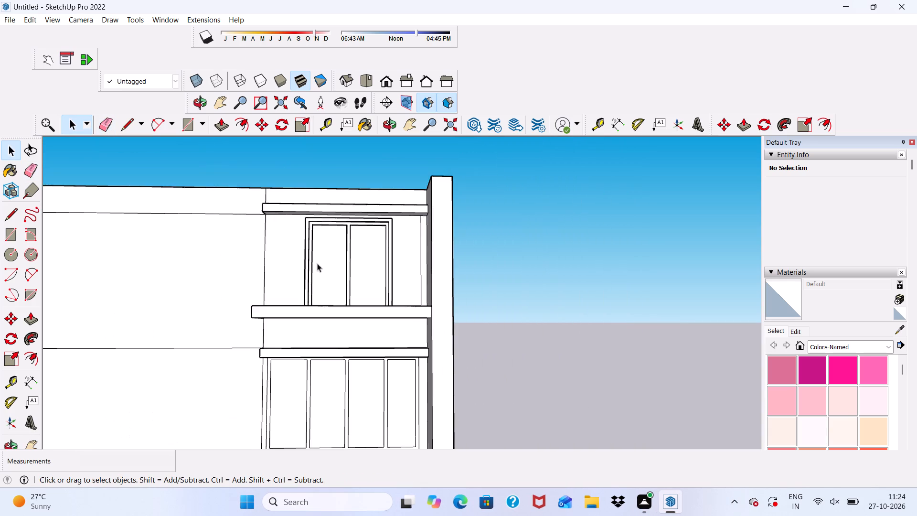
pyautogui.scroll(-1, 317, 263)
pyautogui.moveTo(310, 279); pyautogui.dragTo(254, 329, button='middle')
pyautogui.scroll(1, 296, 257)
pyautogui.scroll(-5, 318, 224)
pyautogui.moveTo(349, 249); pyautogui.dragTo(355, 239, button='middle')
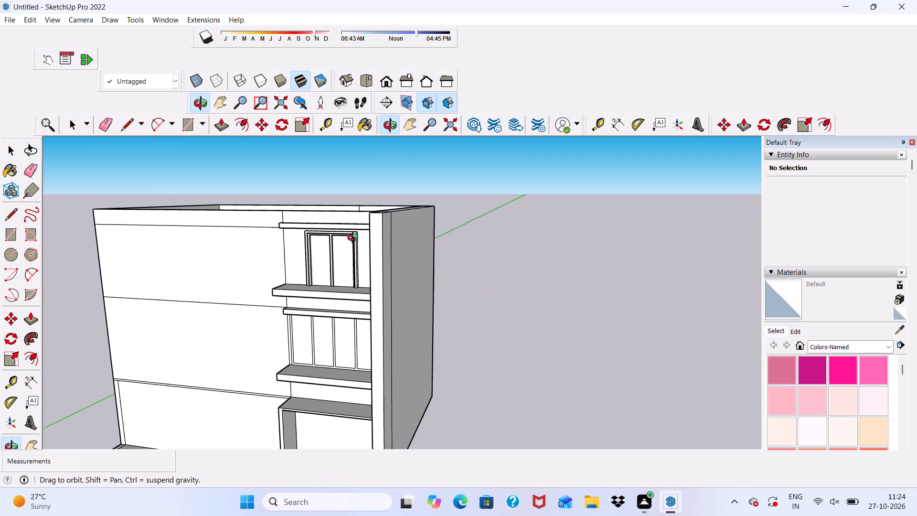
pyautogui.moveTo(355, 239); pyautogui.dragTo(374, 254, button='middle')
pyautogui.scroll(7, 244, 308)
pyautogui.scroll(1, 407, 199)
pyautogui.scroll(2, 427, 152)
pyautogui.scroll(-3, 434, 177)
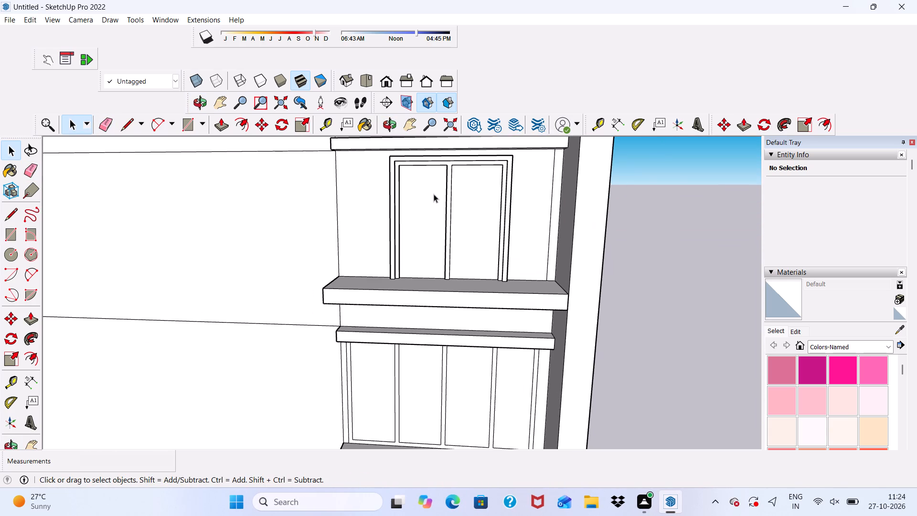
pyautogui.moveTo(442, 125); pyautogui.dragTo(445, 137, button='middle')
pyautogui.scroll(-4, 416, 210)
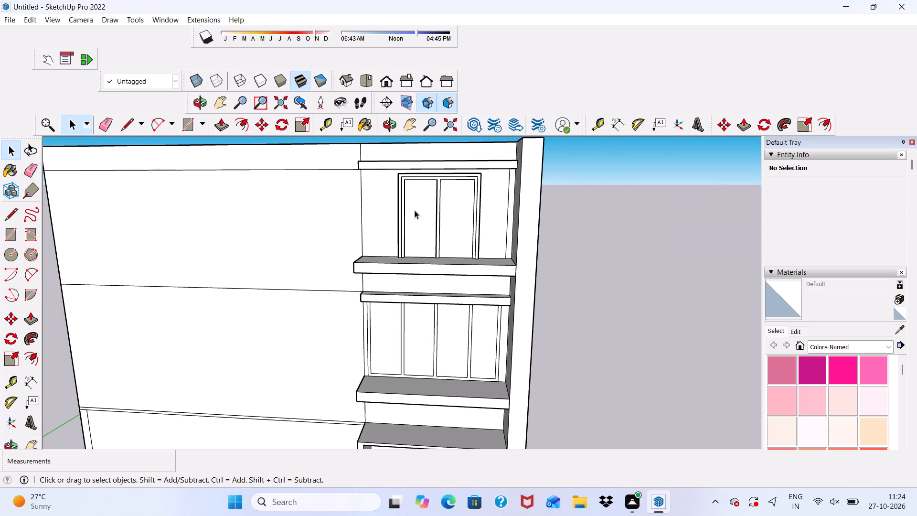
pyautogui.scroll(3, 415, 210)
pyautogui.scroll(-7, 412, 207)
# Push/Pull the frame and mullions of the middle floor's four-panel opening outward 3".
pyautogui.moveTo(394, 321); pyautogui.dragTo(405, 251, button='middle')
pyautogui.scroll(18, 405, 251)
pyautogui.click(419, 267)
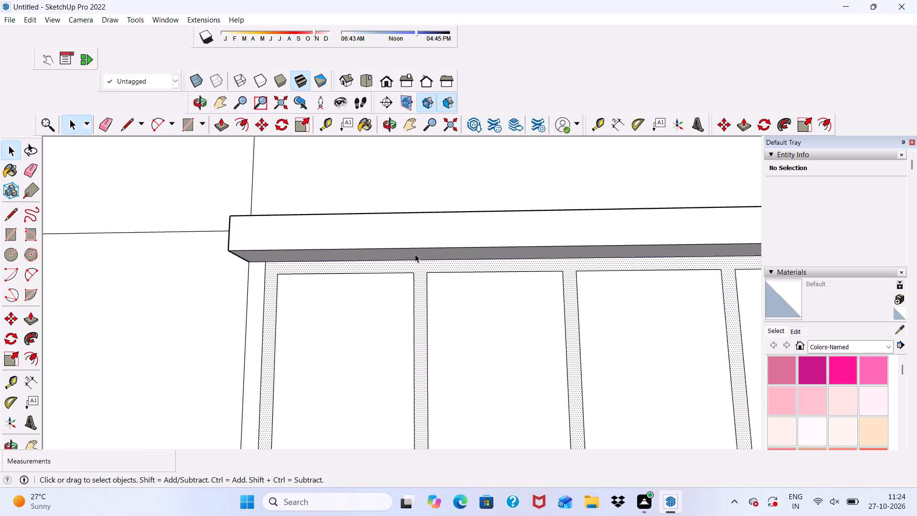
pyautogui.click(222, 123)
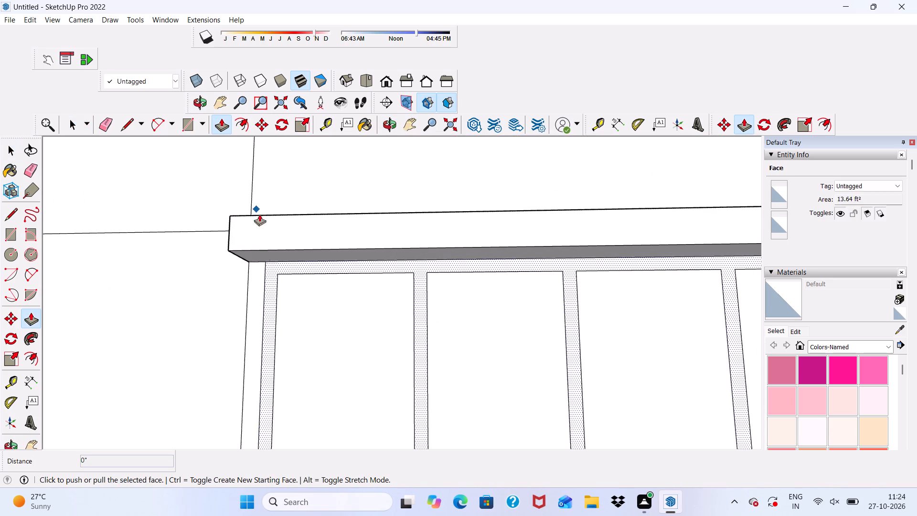
pyautogui.scroll(4, 278, 275)
pyautogui.click(291, 258)
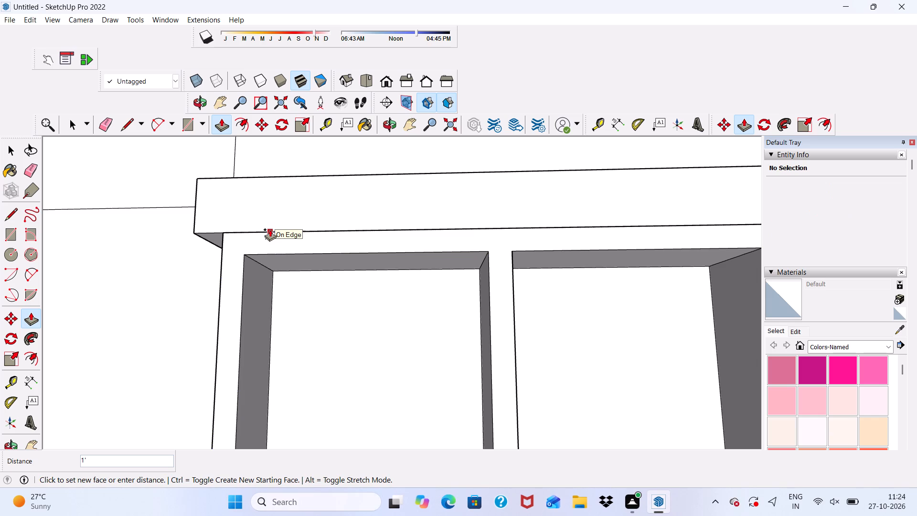
pyautogui.press('3')
pyautogui.hotkey('shift', '"')
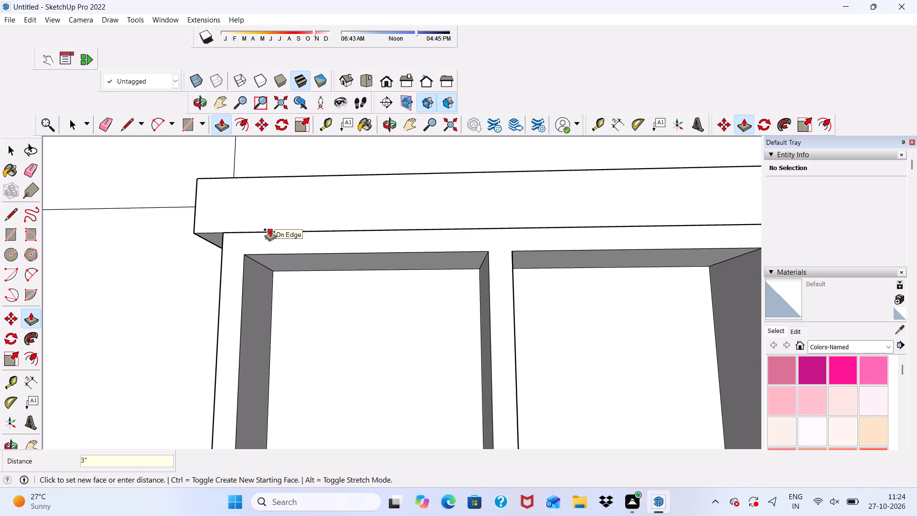
pyautogui.press('Return')
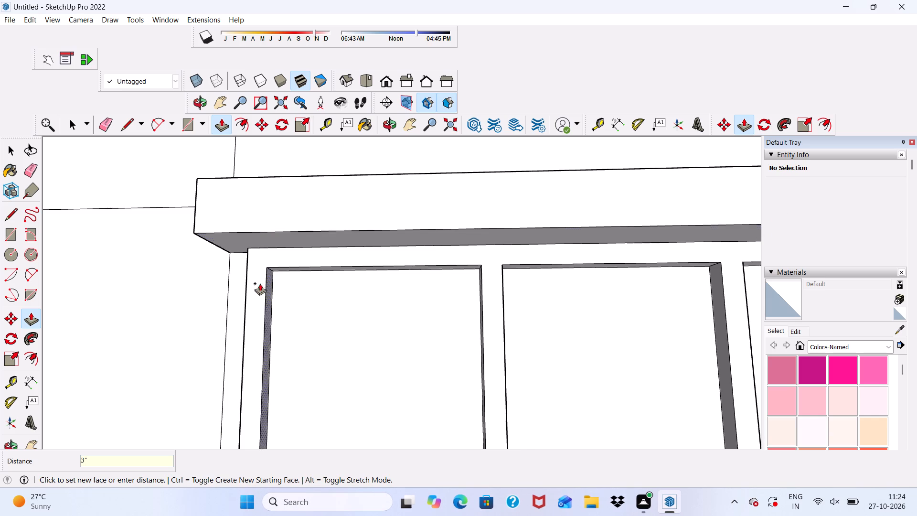
pyautogui.scroll(-8, 110, 35)
pyautogui.scroll(-20, 373, 234)
pyautogui.scroll(-2, 373, 234)
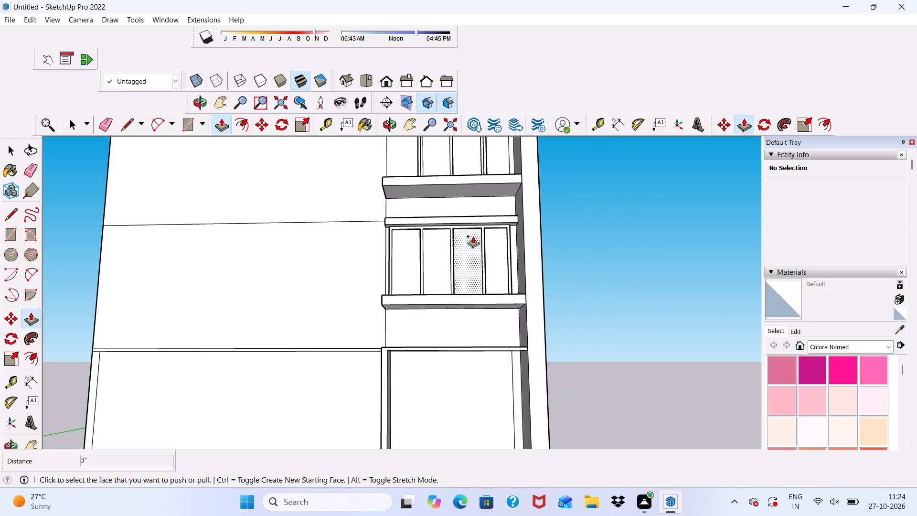
pyautogui.scroll(8, 507, 236)
pyautogui.press('space')
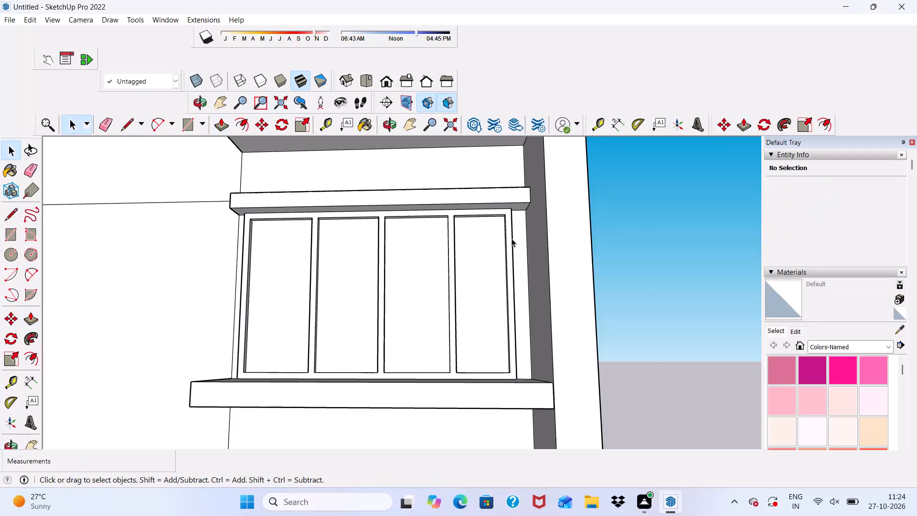
# Examine the whole front facade of the building from a distance.
pyautogui.scroll(1, 223, 255)
pyautogui.scroll(-3, 69, 252)
pyautogui.scroll(-19, 203, 272)
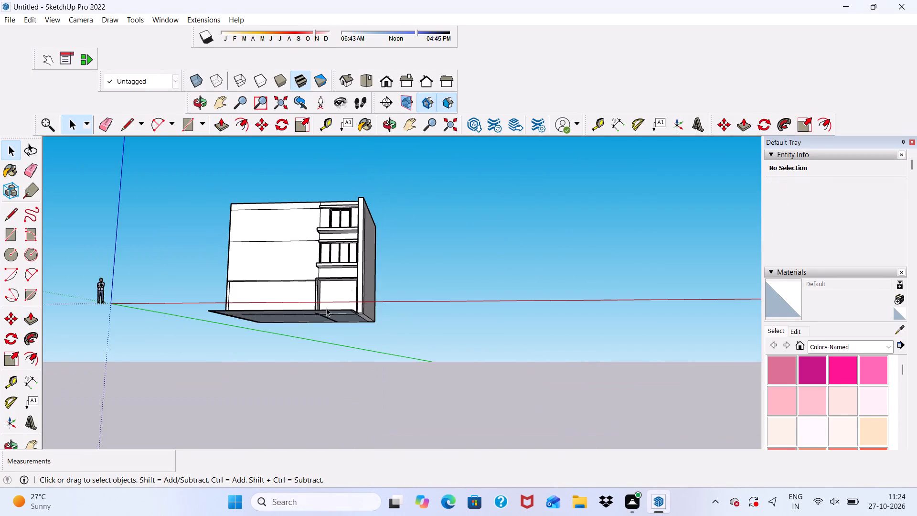
pyautogui.scroll(9, 314, 270)
pyautogui.scroll(-2, 310, 288)
pyautogui.moveTo(313, 312); pyautogui.dragTo(333, 346, button='middle')
pyautogui.scroll(-6, 362, 224)
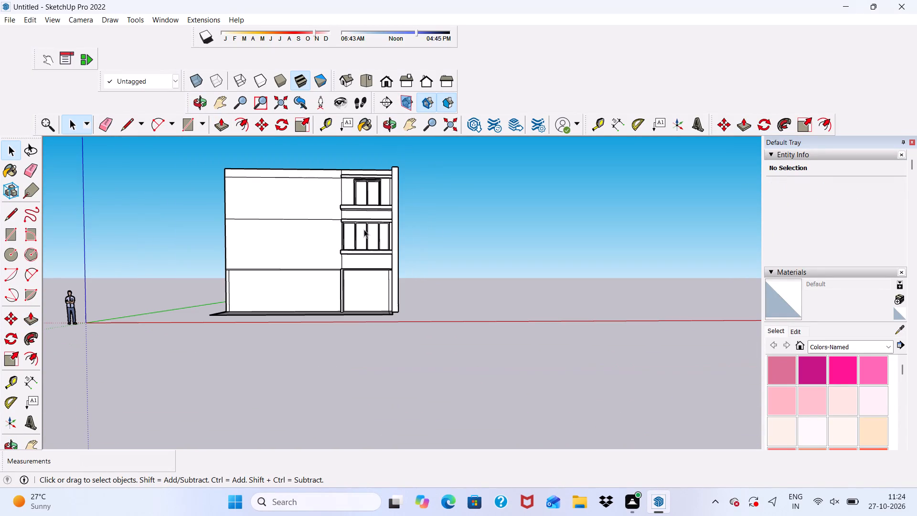
pyautogui.scroll(1, 573, 364)
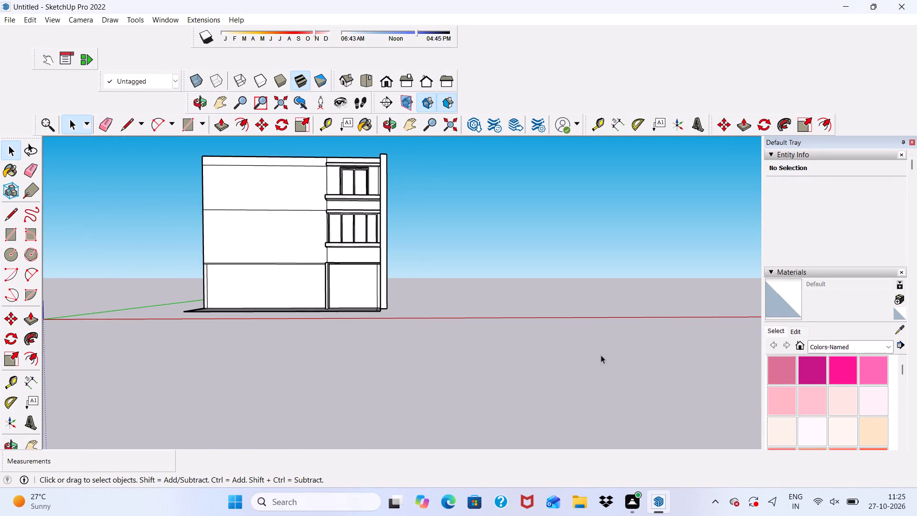
pyautogui.scroll(-3, 364, 216)
pyautogui.scroll(12, 331, 308)
# Draw a rectangle about 6' 10" wide by 9' 9/16" high on the ground-floor recess's back wall, starting at the floor edge.
pyautogui.moveTo(416, 213); pyautogui.dragTo(454, 230, button='middle')
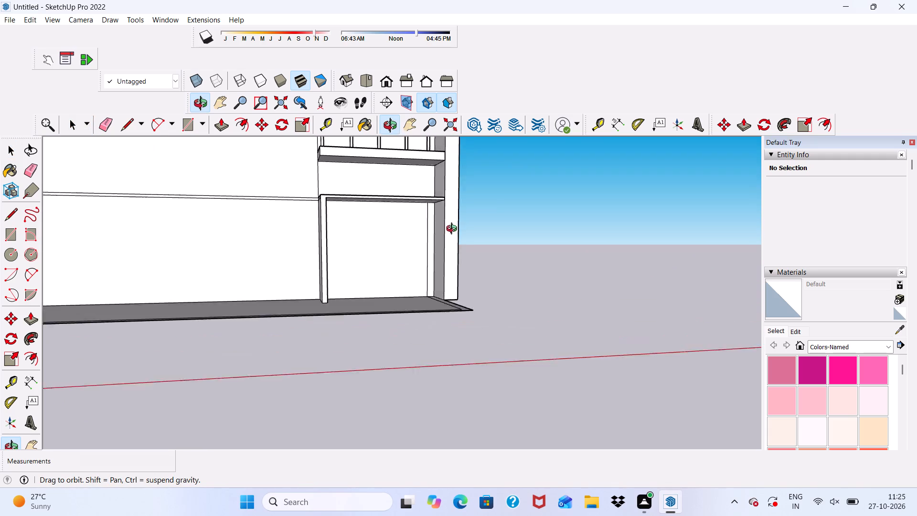
pyautogui.moveTo(454, 230); pyautogui.dragTo(456, 272, button='middle')
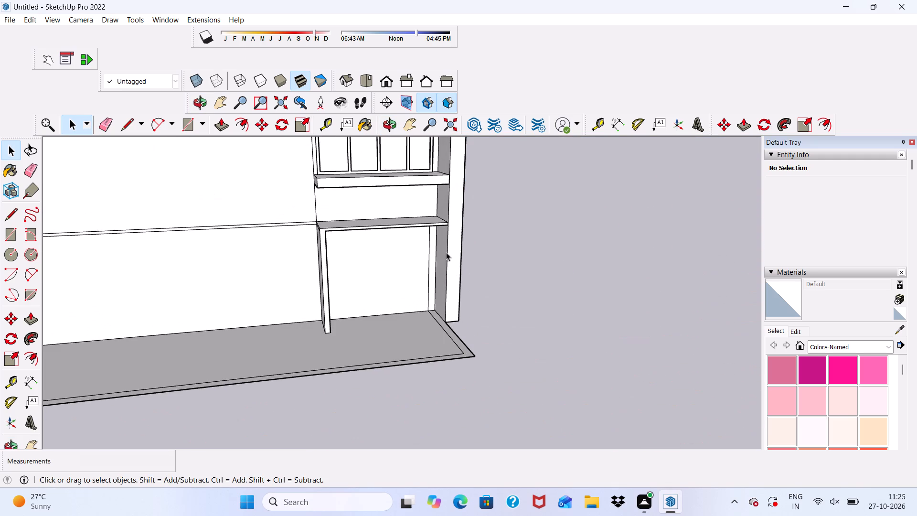
pyautogui.click(181, 132)
pyautogui.scroll(-4, 405, 299)
pyautogui.moveTo(442, 382); pyautogui.dragTo(386, 355, button='middle')
pyautogui.scroll(3, 384, 329)
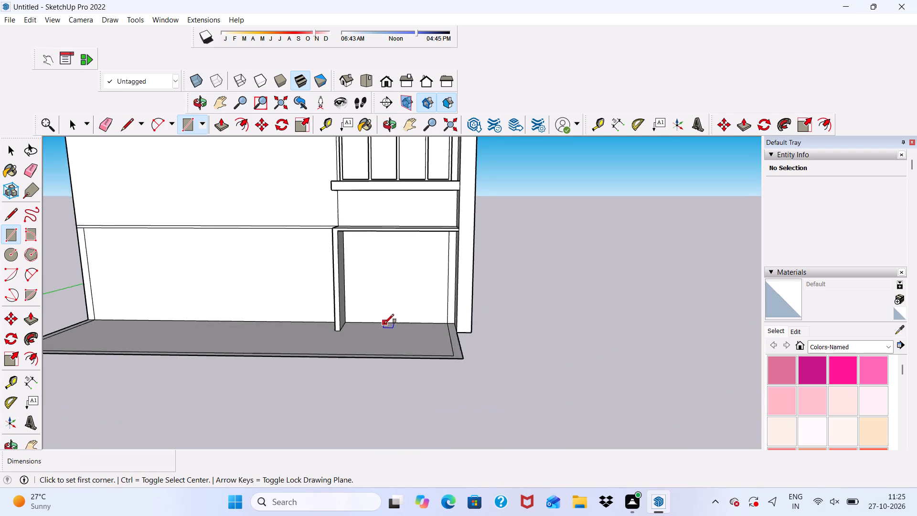
pyautogui.scroll(1, 384, 323)
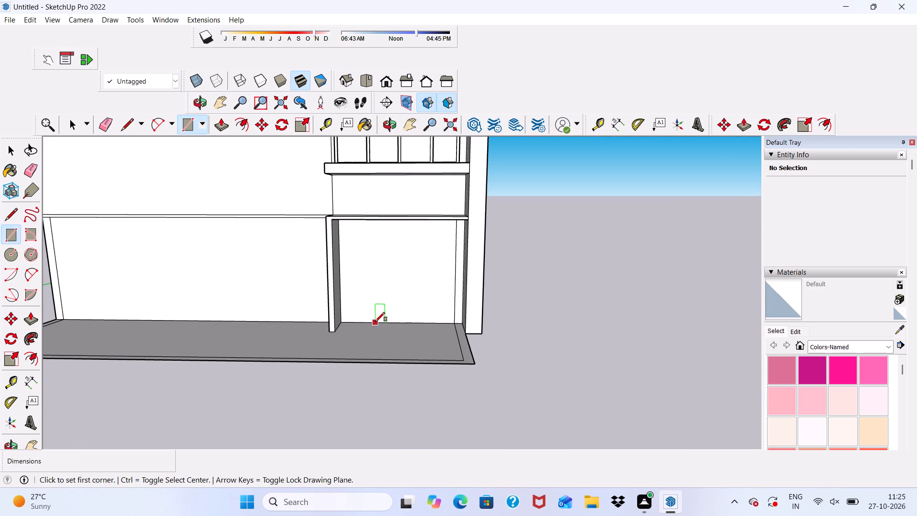
pyautogui.click(375, 322)
pyautogui.scroll(-1, 379, 277)
pyautogui.scroll(1, 435, 238)
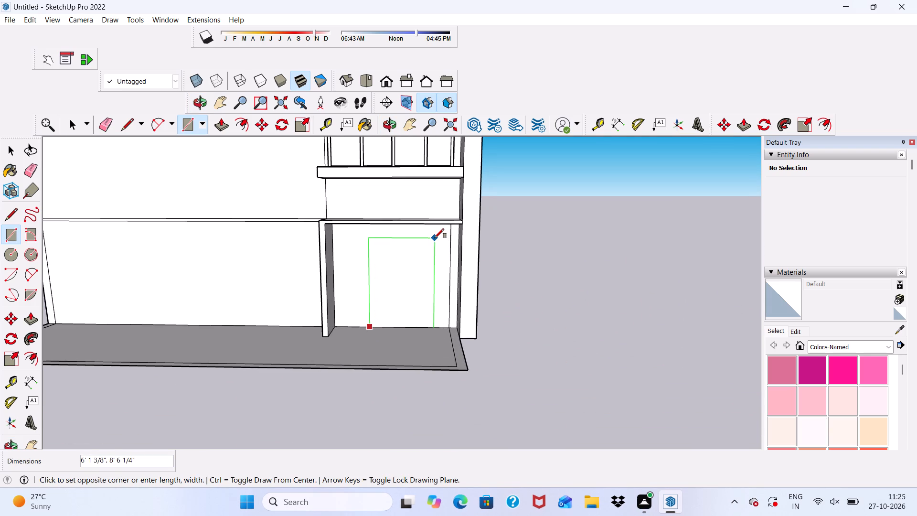
pyautogui.moveTo(435, 238); pyautogui.dragTo(443, 205, button='middle')
pyautogui.scroll(4, 443, 204)
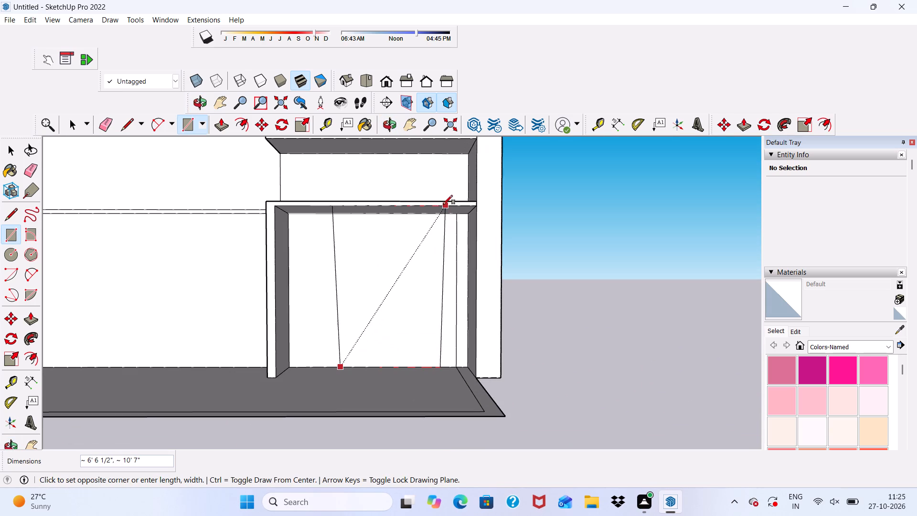
pyautogui.click(445, 228)
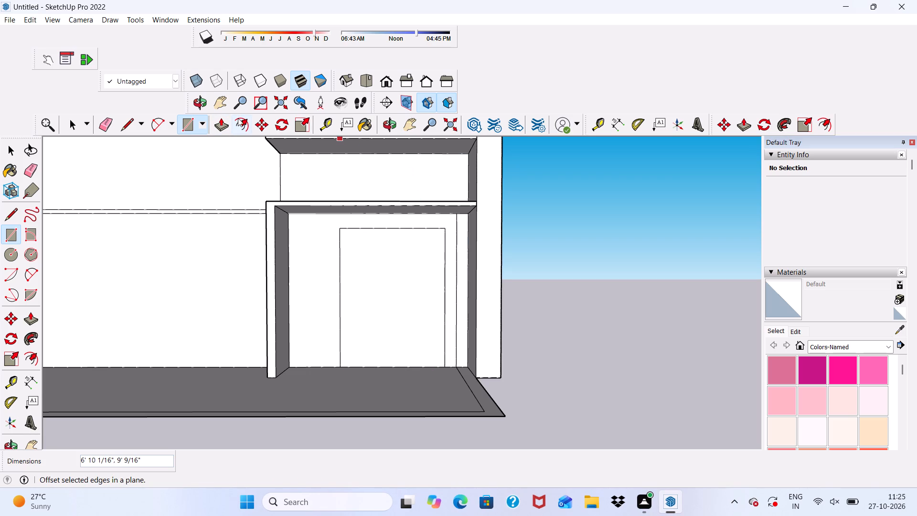
# Offset the door rectangle's outline inward 3".
pyautogui.click(240, 119)
pyautogui.click(353, 279)
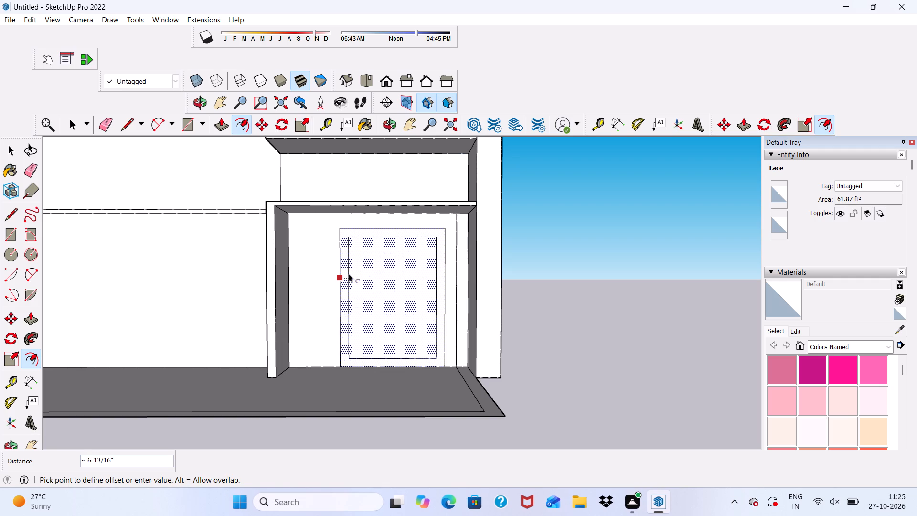
pyautogui.press('3')
pyautogui.hotkey('shift', '"')
pyautogui.press('Return')
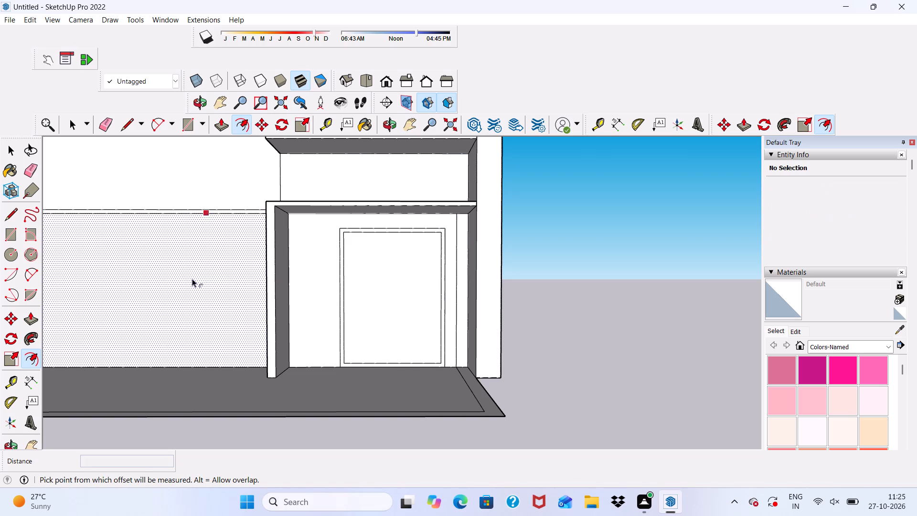
# Draw a 3" vertical line from the inner door outline's bottom-left corner down to the floor edge.
pyautogui.click(128, 118)
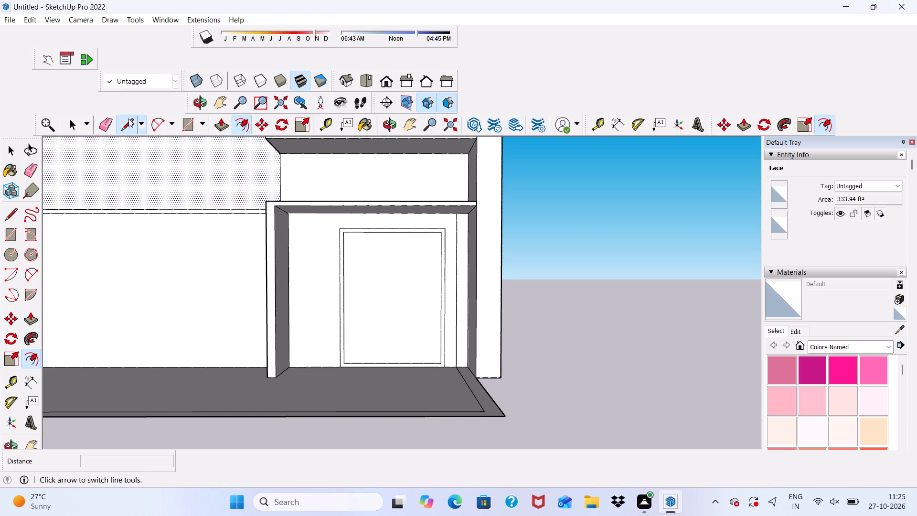
pyautogui.scroll(-3, 592, 355)
pyautogui.scroll(10, 410, 371)
pyautogui.scroll(4, 349, 372)
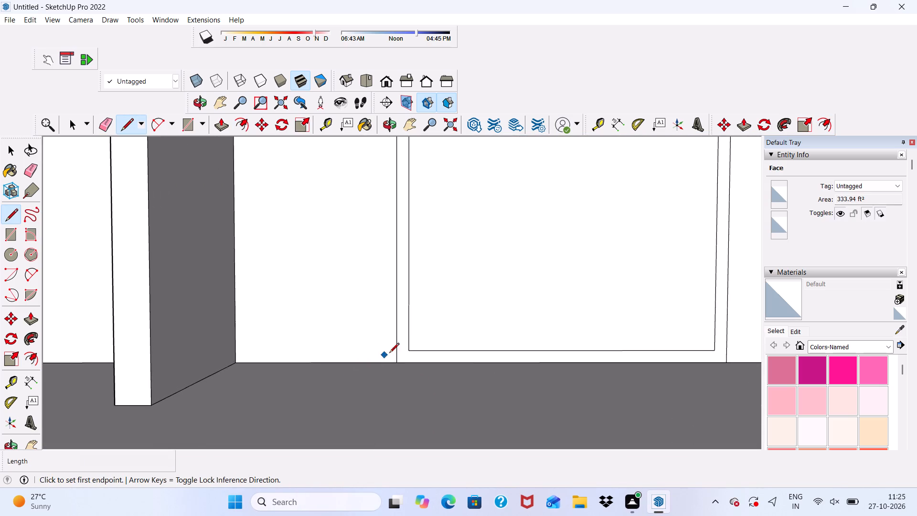
pyautogui.scroll(7, 395, 352)
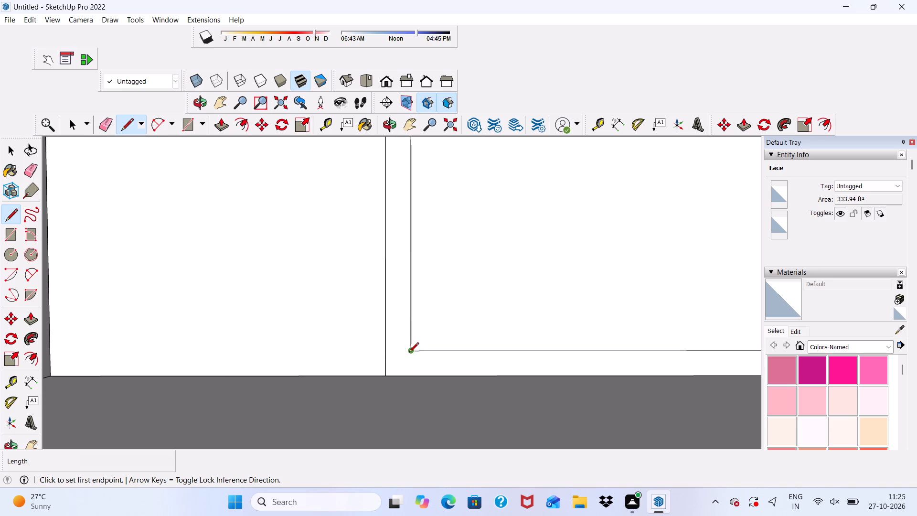
pyautogui.click(409, 353)
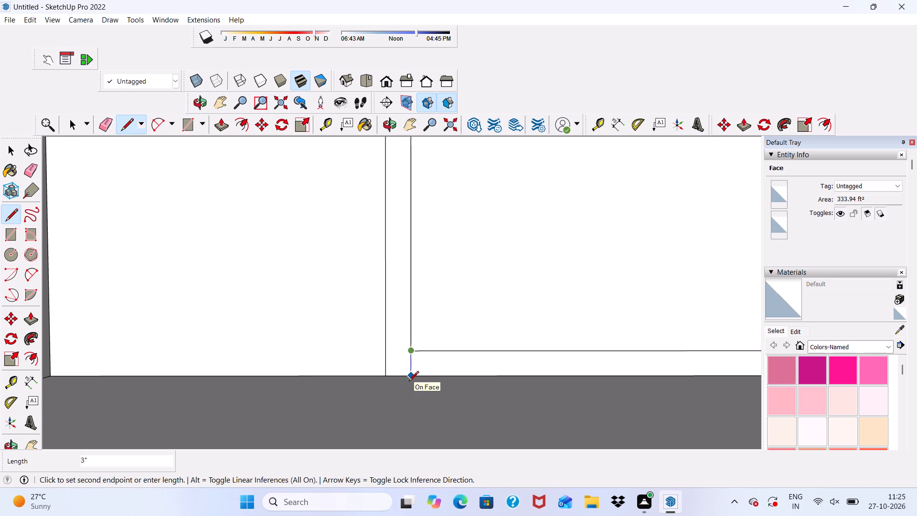
pyautogui.scroll(9, 409, 372)
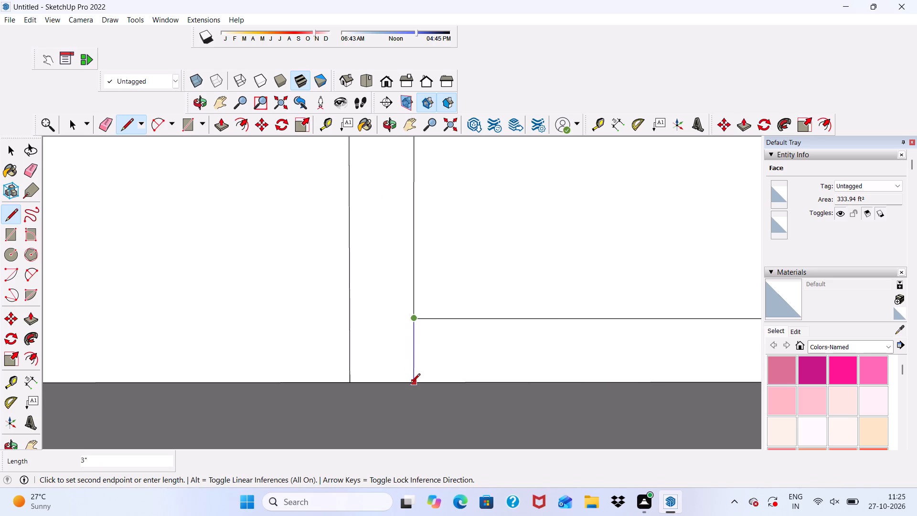
pyautogui.click(410, 384)
# Draw a 3" vertical line from the inner door outline's bottom-right corner down to the floor edge.
pyautogui.scroll(-12, 346, 312)
pyautogui.scroll(-6, 398, 295)
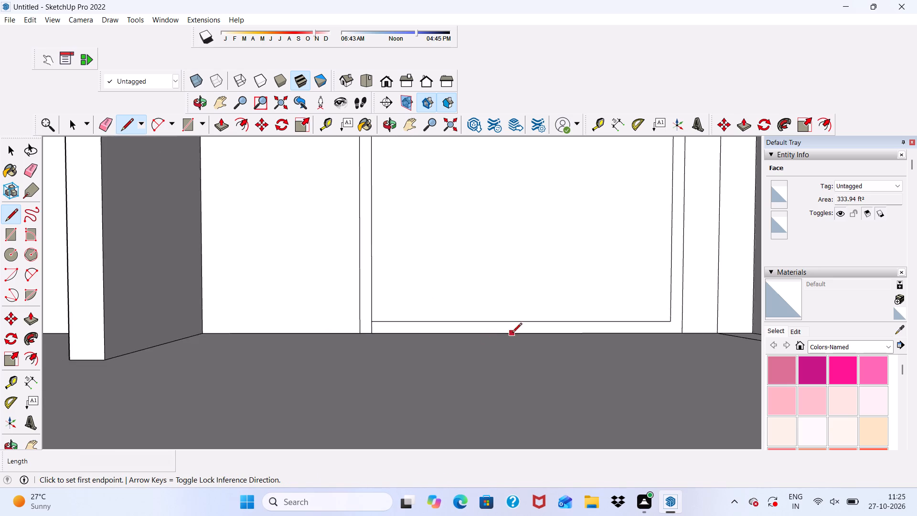
pyautogui.scroll(-6, 488, 327)
pyautogui.scroll(3, 599, 323)
pyautogui.scroll(3, 544, 319)
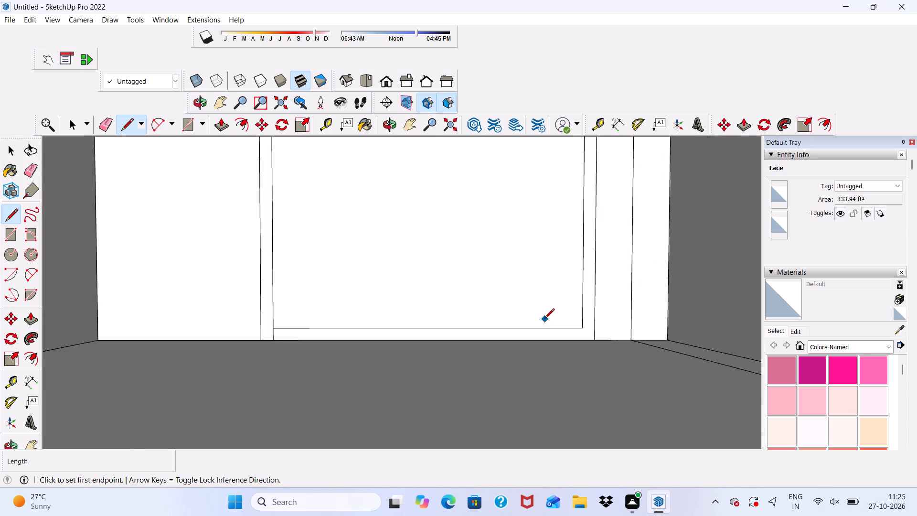
pyautogui.scroll(5, 544, 319)
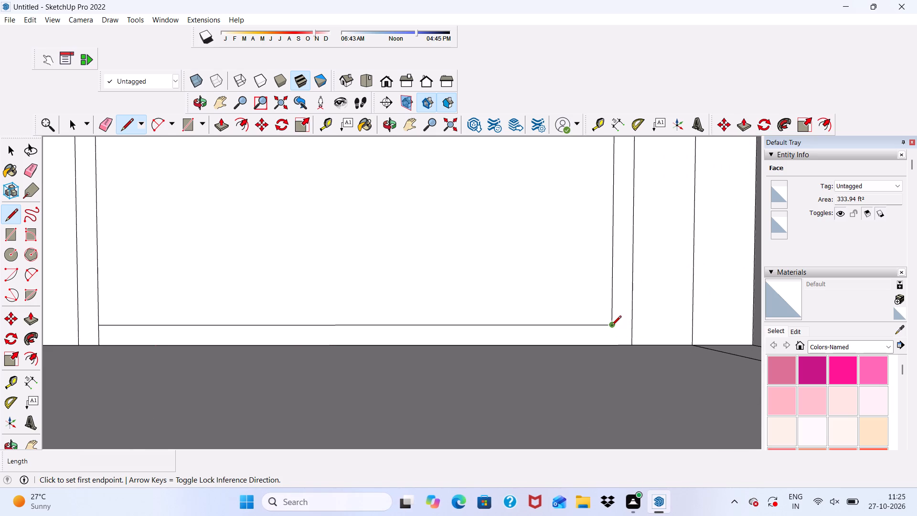
pyautogui.click(611, 326)
pyautogui.click(608, 347)
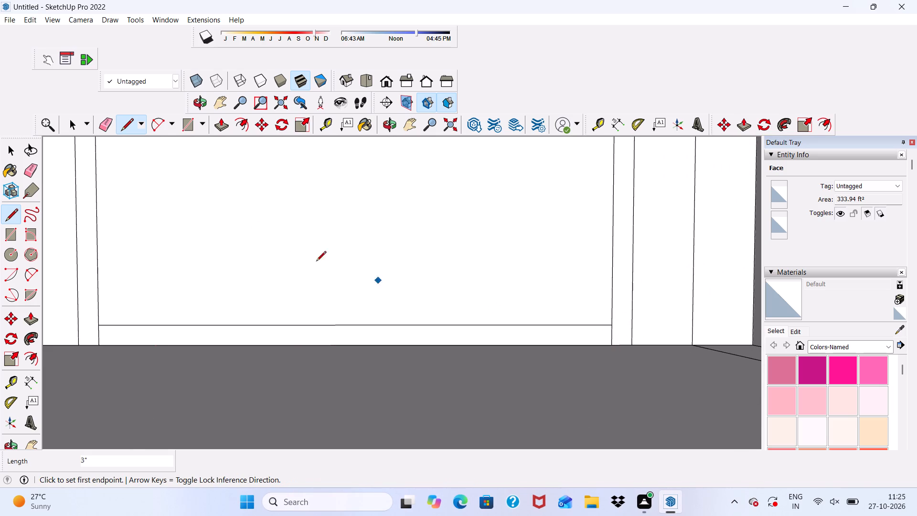
# Erase the inner door outline's bottom horizontal edge so the door frame is open at the floor.
pyautogui.click(104, 122)
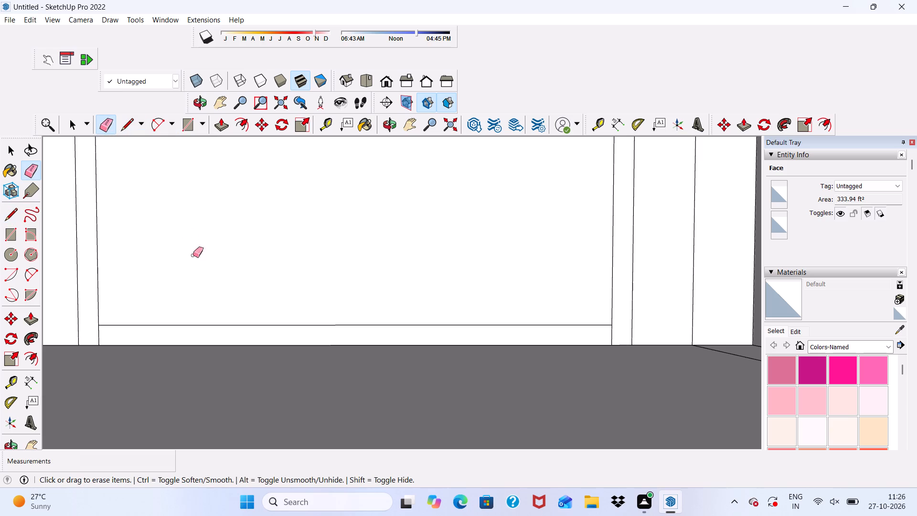
pyautogui.moveTo(216, 295); pyautogui.dragTo(217, 335)
pyautogui.scroll(-6, 217, 301)
pyautogui.scroll(-5, 264, 278)
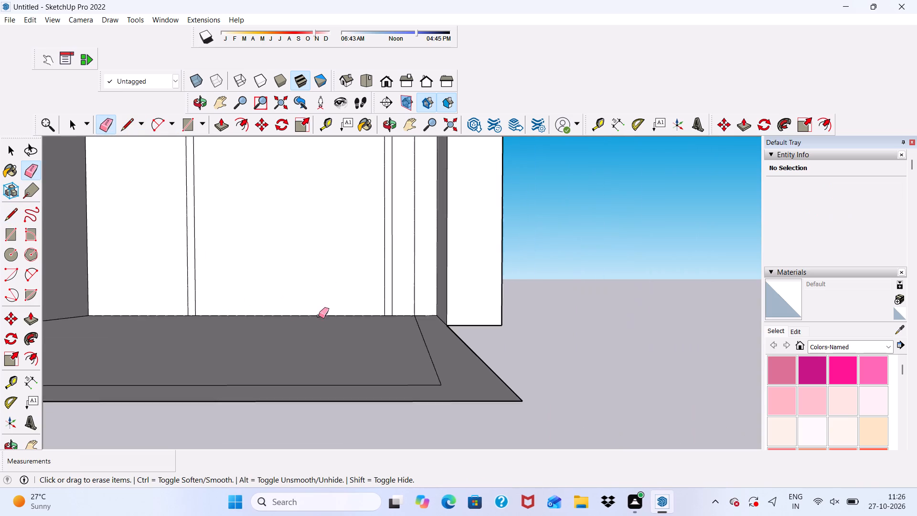
pyautogui.scroll(-9, 319, 316)
pyautogui.scroll(3, 169, 132)
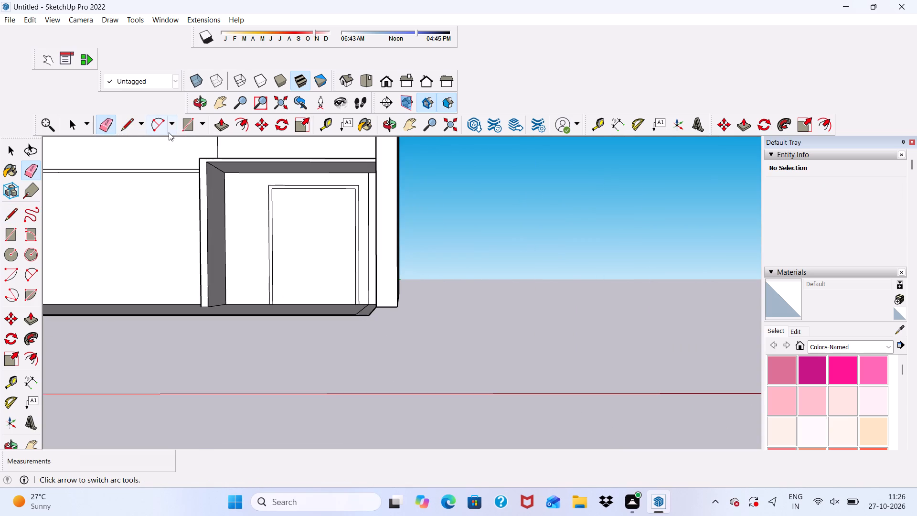
# Place a vertical guide about 3' 3 3/8" to the right of the door frame's inner left edge.
pyautogui.scroll(1, 169, 132)
pyautogui.click(322, 117)
pyautogui.scroll(3, 253, 241)
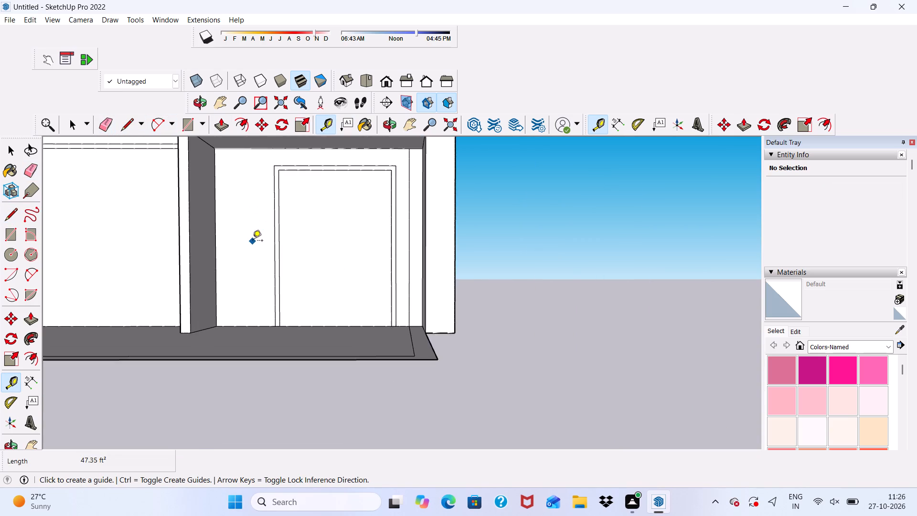
pyautogui.scroll(2, 253, 241)
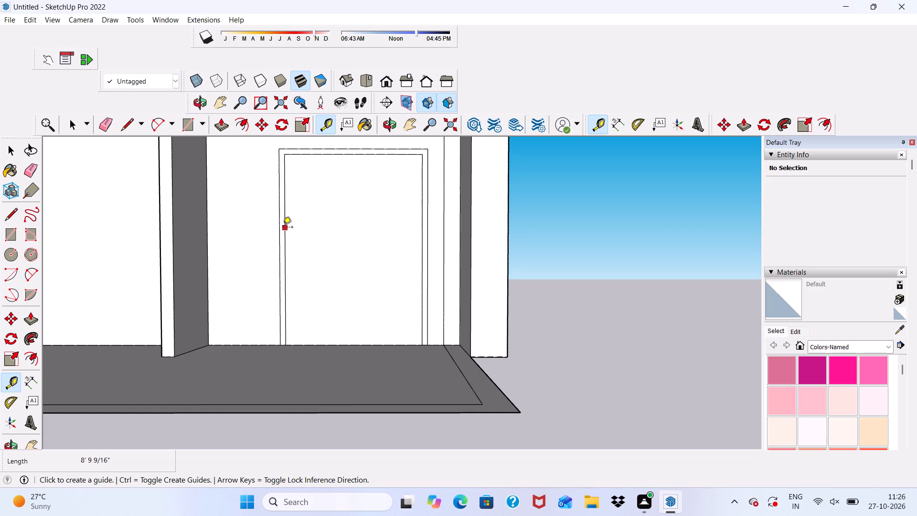
pyautogui.scroll(2, 288, 225)
pyautogui.click(288, 225)
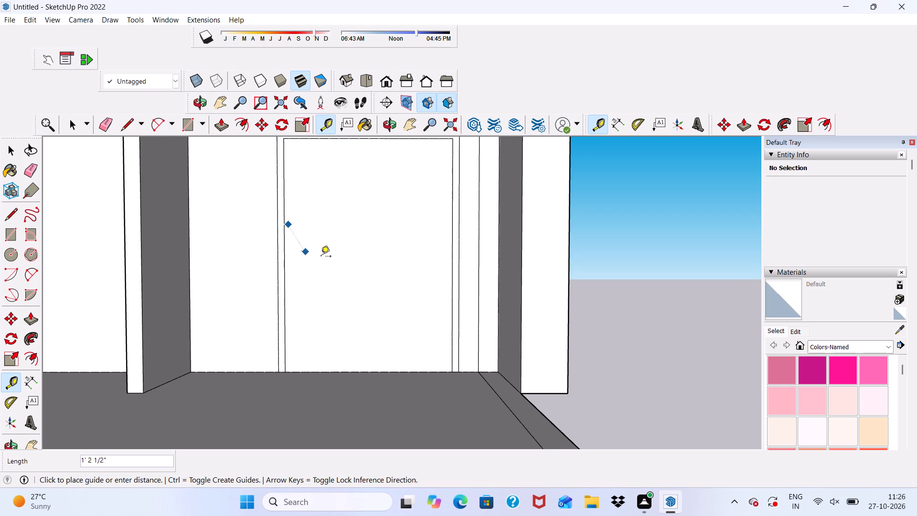
pyautogui.press('space')
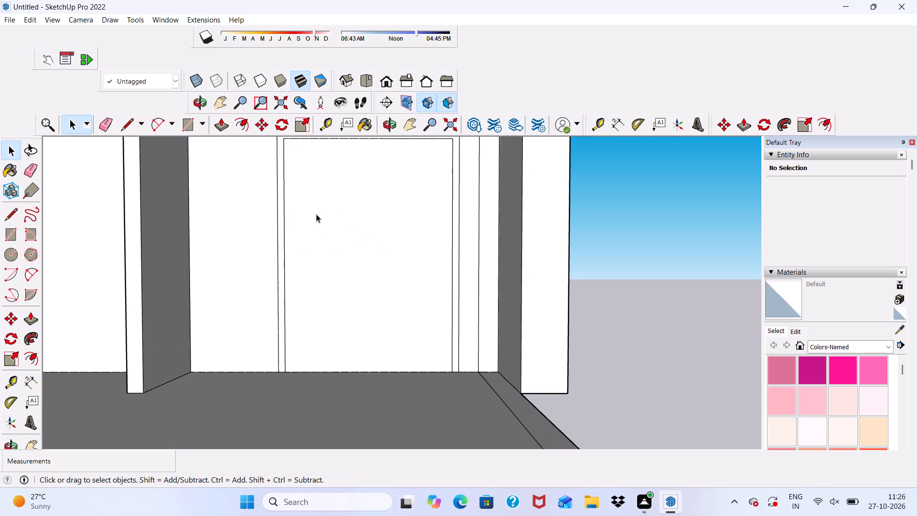
pyautogui.click(324, 124)
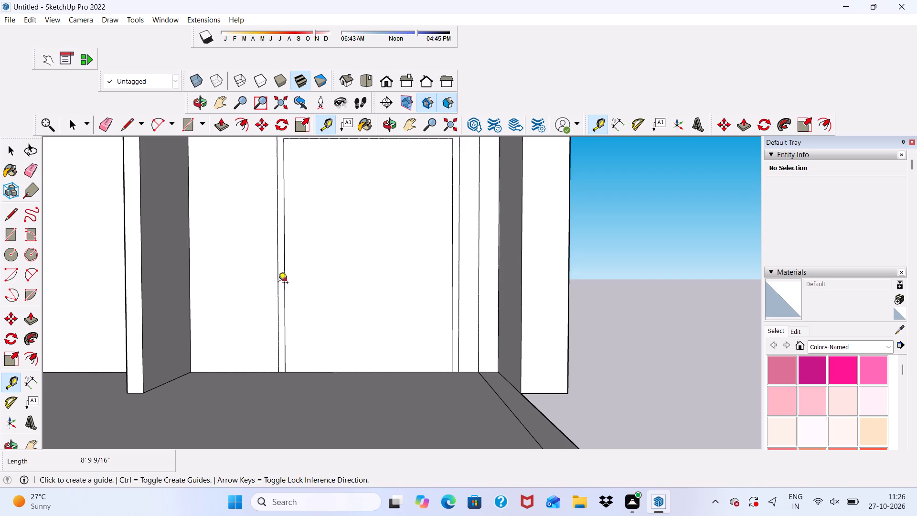
pyautogui.click(286, 266)
pyautogui.scroll(-3, 386, 293)
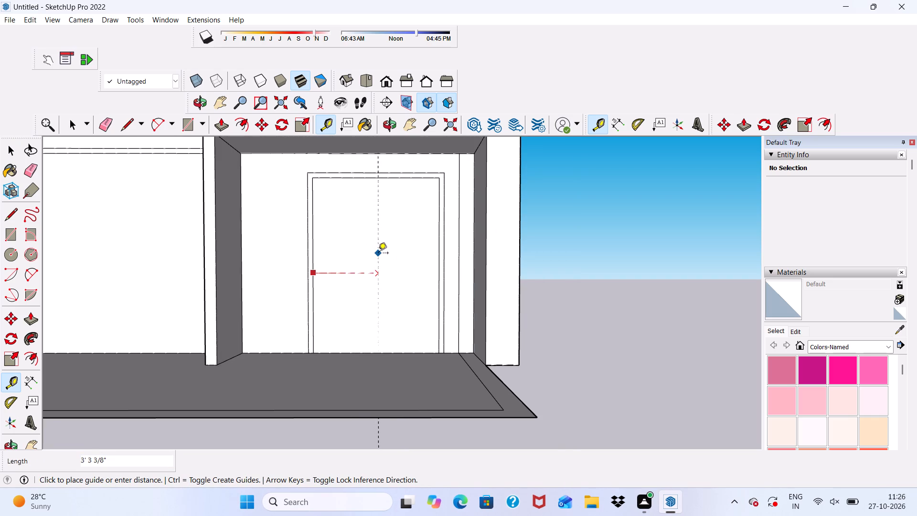
pyautogui.click(378, 254)
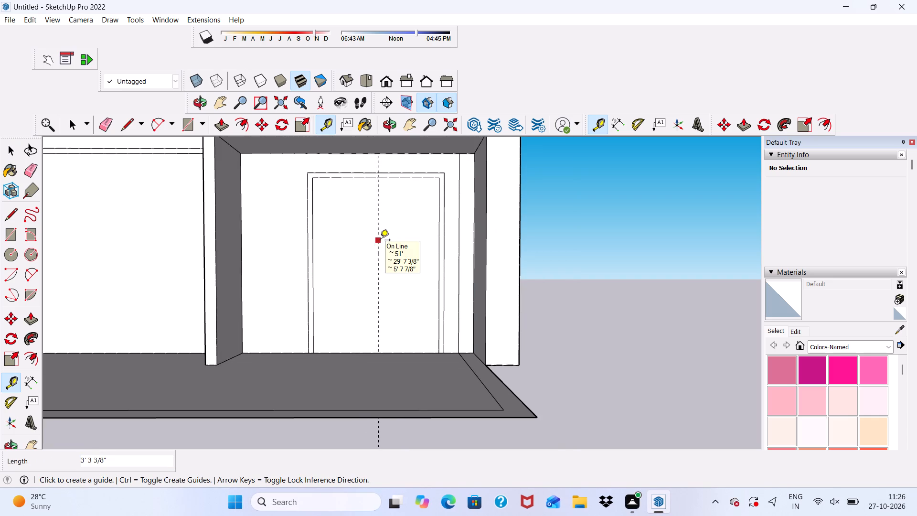
# Place a second vertical guide 3" to the right of the first one in the doorway.
pyautogui.click(380, 241)
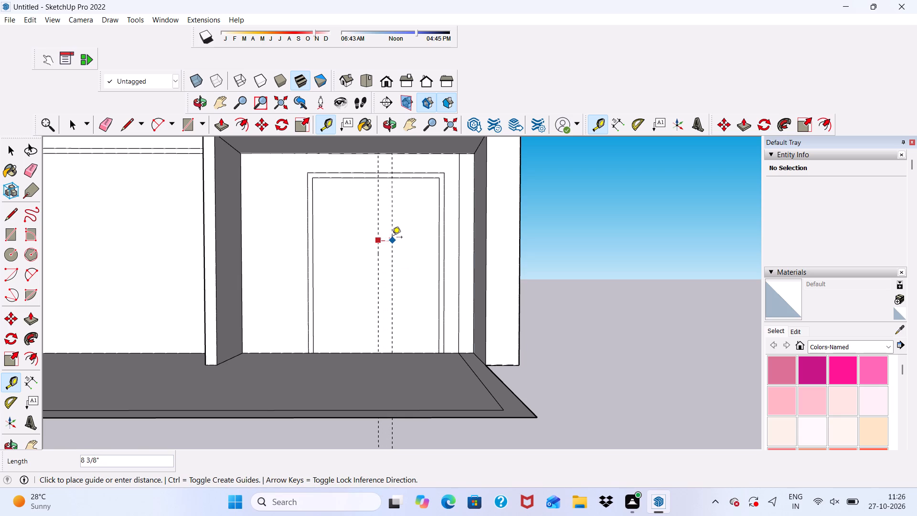
pyautogui.press('3')
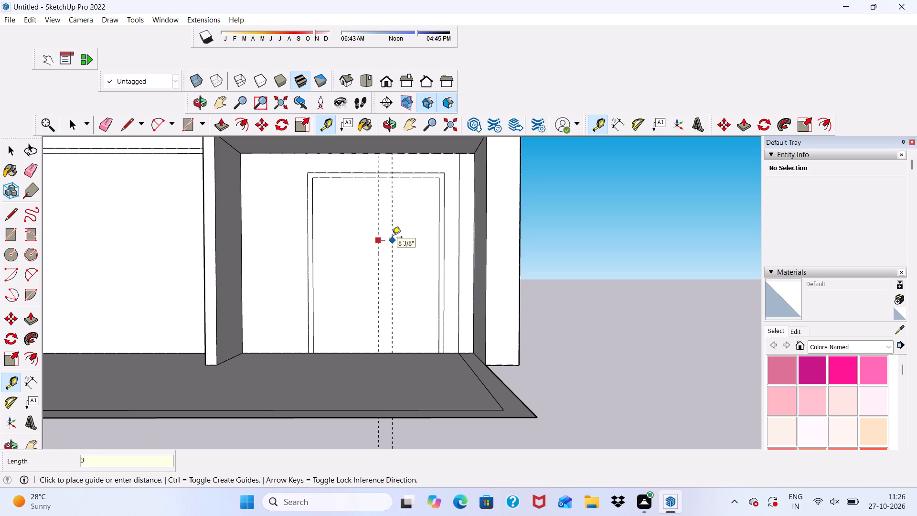
pyautogui.hotkey('shift', '"')
pyautogui.press('Return')
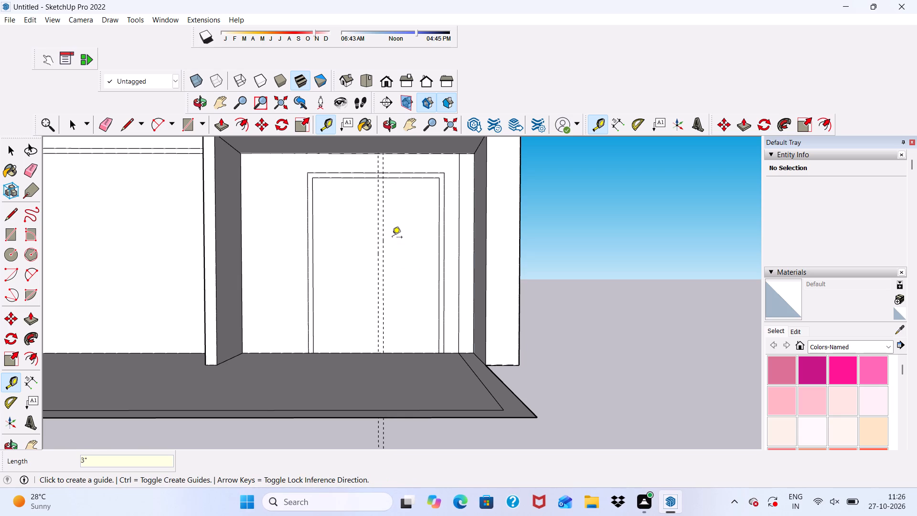
# Draw a vertical line along the left guide from the door frame's outer top edge down to the floor, about 9' 9/16" long.
pyautogui.click(125, 121)
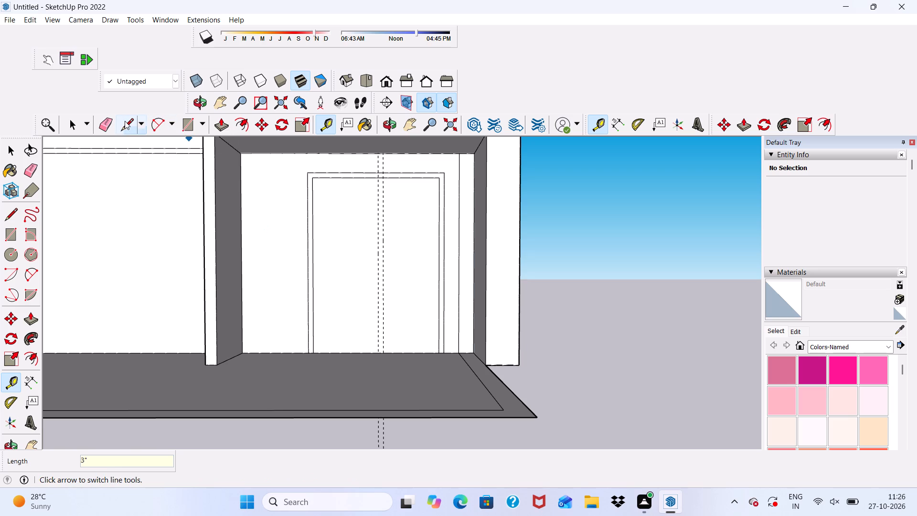
pyautogui.scroll(2, 300, 212)
pyautogui.scroll(3, 393, 174)
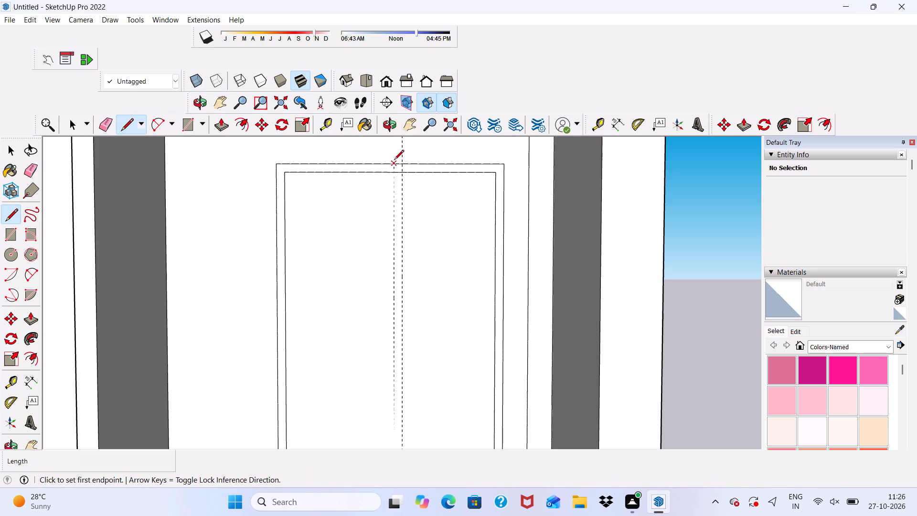
pyautogui.scroll(-5, 390, 265)
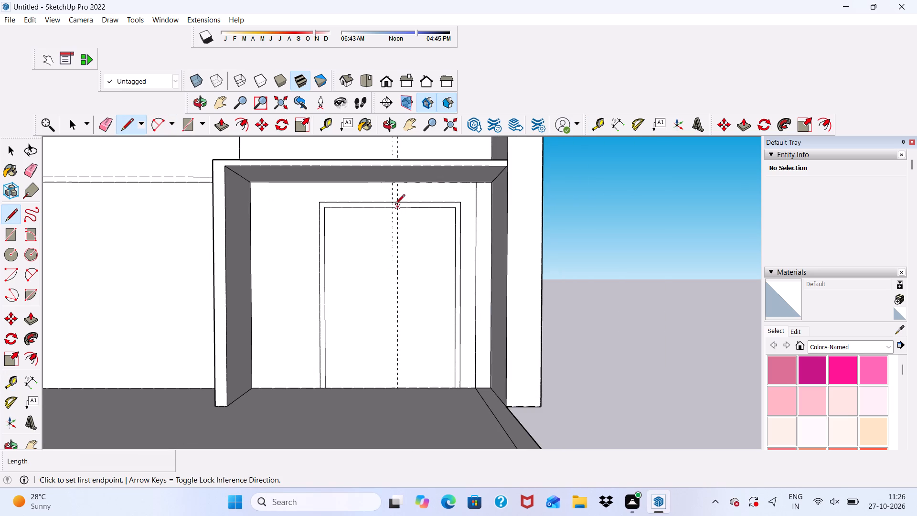
pyautogui.click(391, 202)
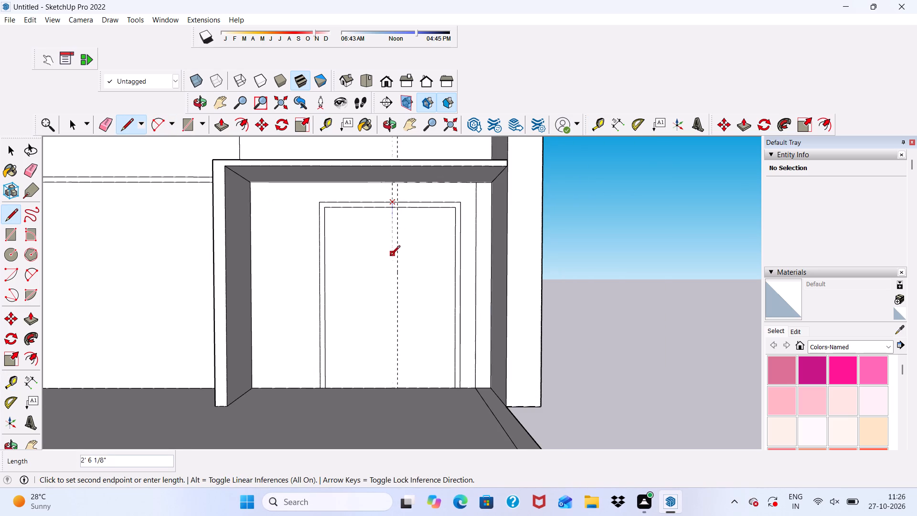
pyautogui.scroll(-2, 392, 324)
pyautogui.scroll(4, 388, 371)
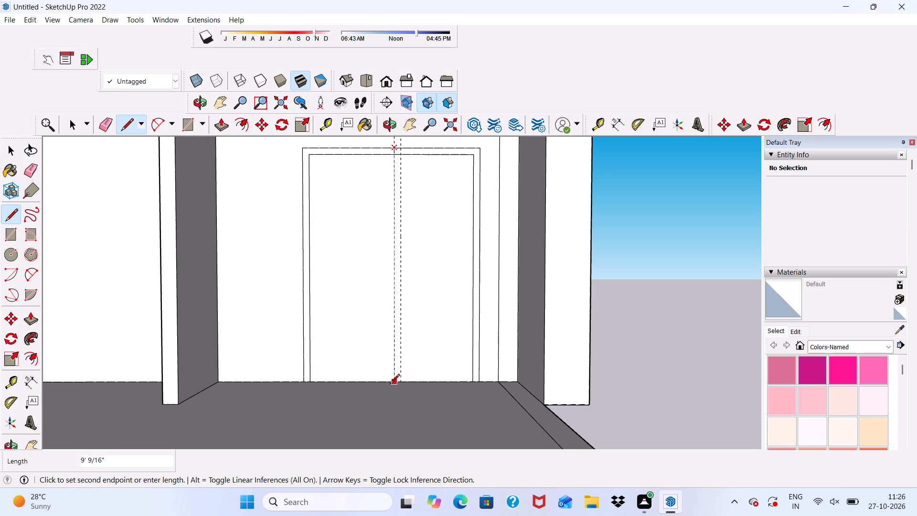
pyautogui.click(390, 384)
# Draw a vertical line along the right guide from the floor up to the door frame's outer top edge, about 9' 9/16" long.
pyautogui.scroll(3, 400, 387)
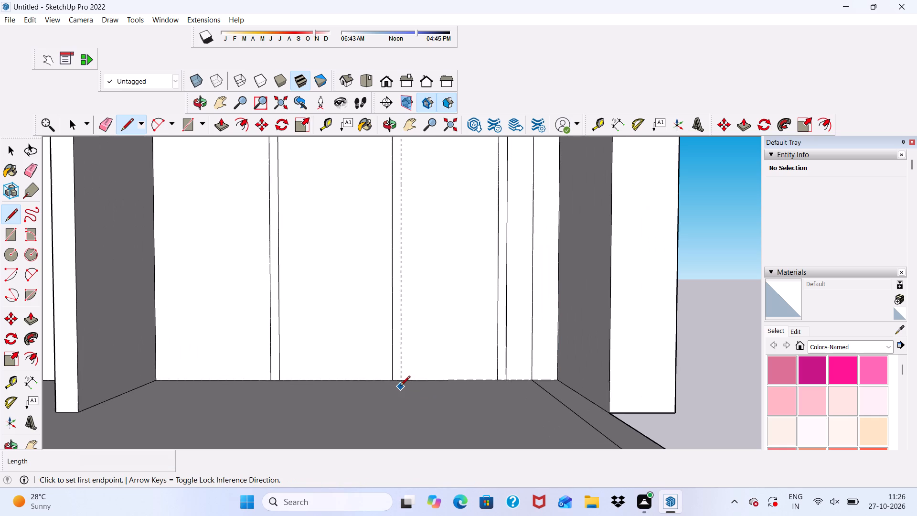
pyautogui.click(400, 382)
pyautogui.scroll(-5, 403, 318)
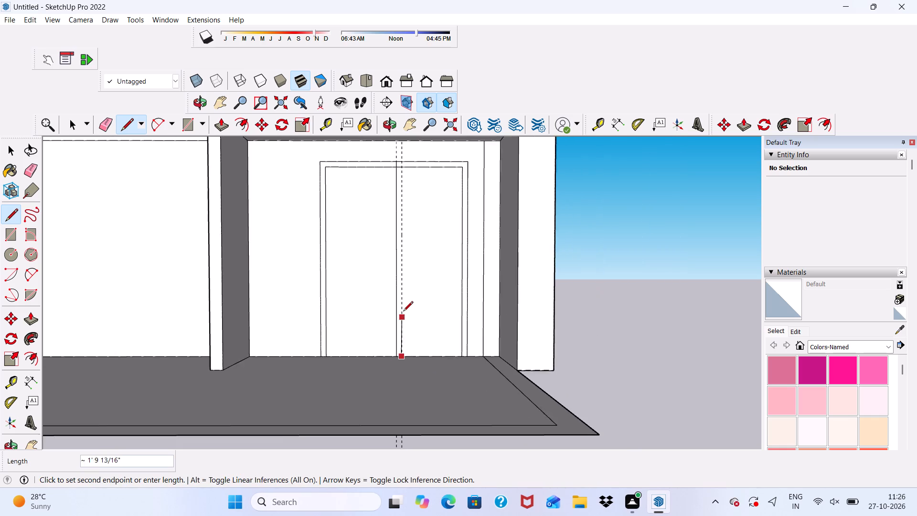
pyautogui.scroll(-5, 403, 312)
pyautogui.scroll(5, 434, 254)
pyautogui.scroll(7, 384, 213)
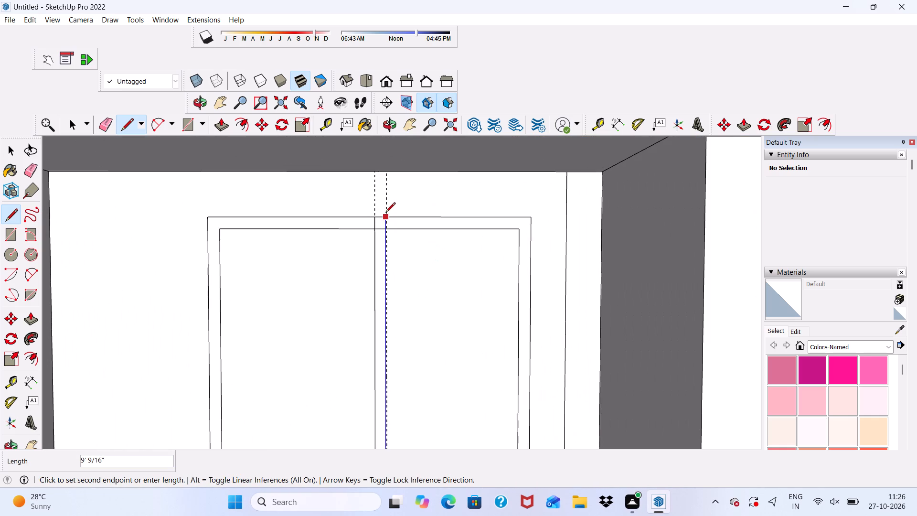
pyautogui.scroll(4, 384, 227)
pyautogui.click(389, 213)
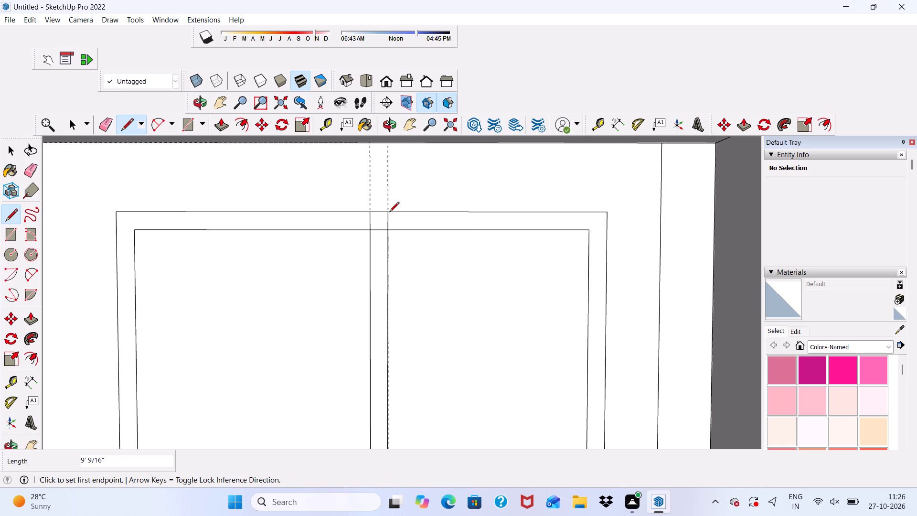
# Erase the two vertical guides over the doorway.
pyautogui.click(103, 119)
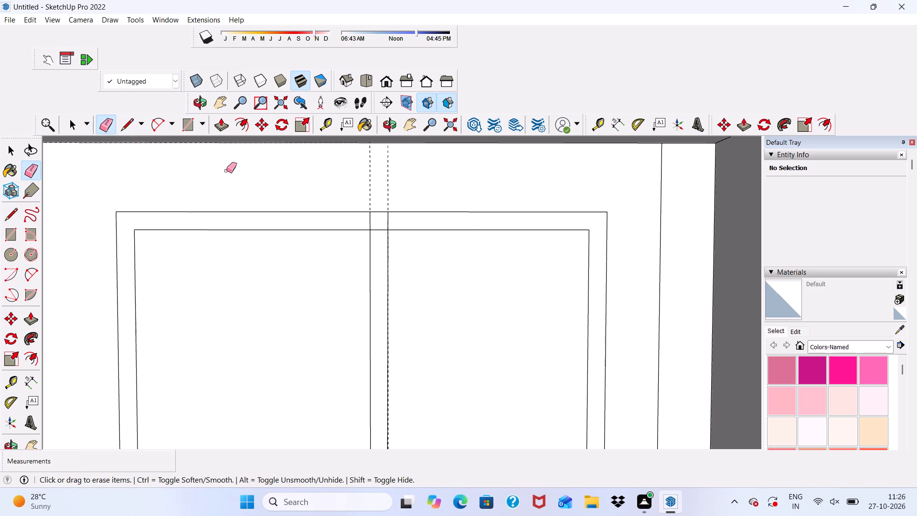
pyautogui.moveTo(333, 180); pyautogui.dragTo(402, 192)
pyautogui.moveTo(402, 192); pyautogui.dragTo(397, 193)
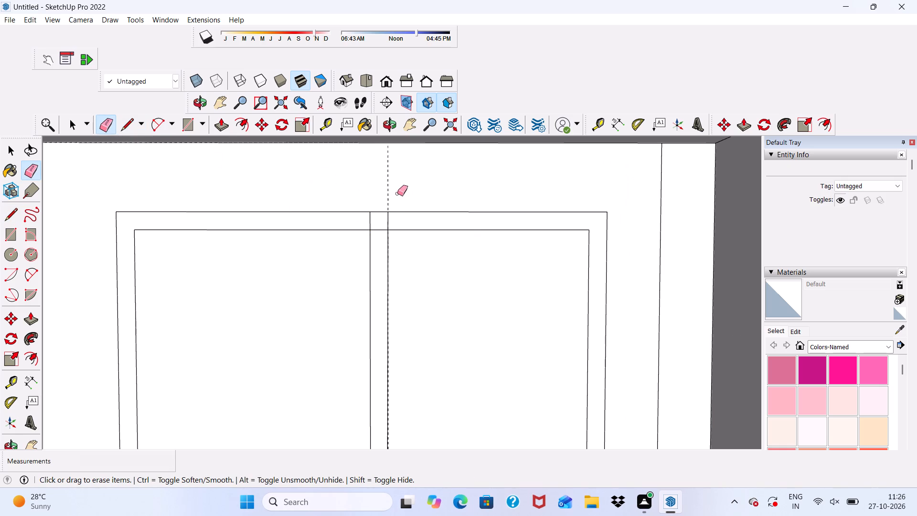
pyautogui.moveTo(397, 193); pyautogui.dragTo(374, 196)
# Erase the short edges crossing the top frame band at the centre mullion so frame and mullion form one face.
pyautogui.click(370, 222)
pyautogui.moveTo(371, 226); pyautogui.dragTo(374, 237)
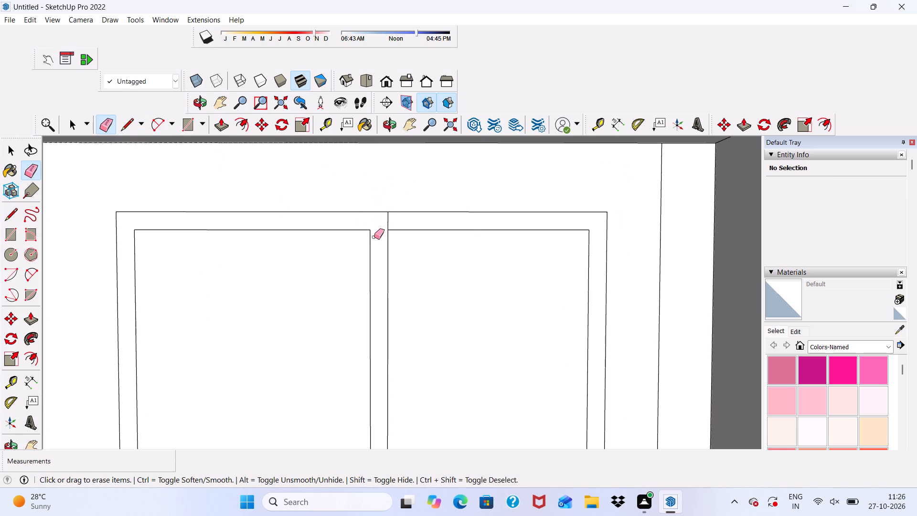
pyautogui.moveTo(383, 223); pyautogui.dragTo(390, 222)
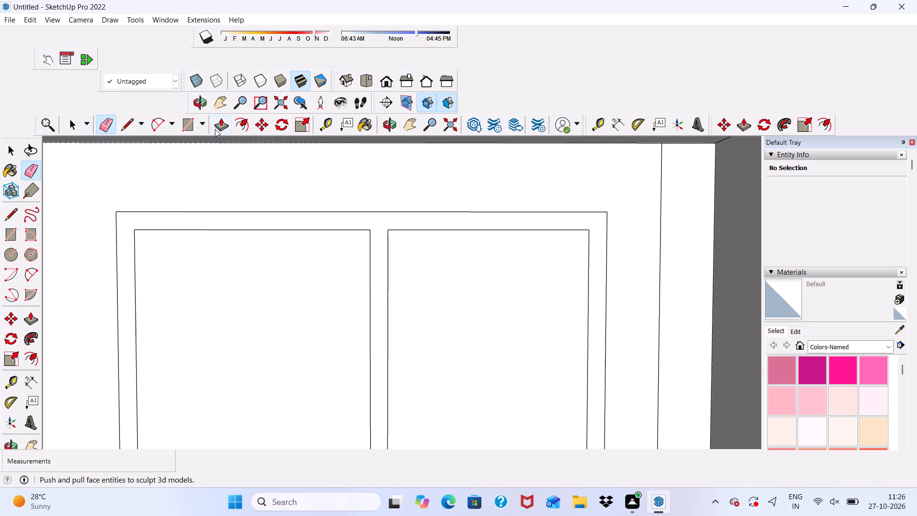
# Push/Pull the door frame and centre mullion face outward 3".
pyautogui.click(220, 124)
pyautogui.scroll(-5, 268, 165)
pyautogui.scroll(5, 357, 233)
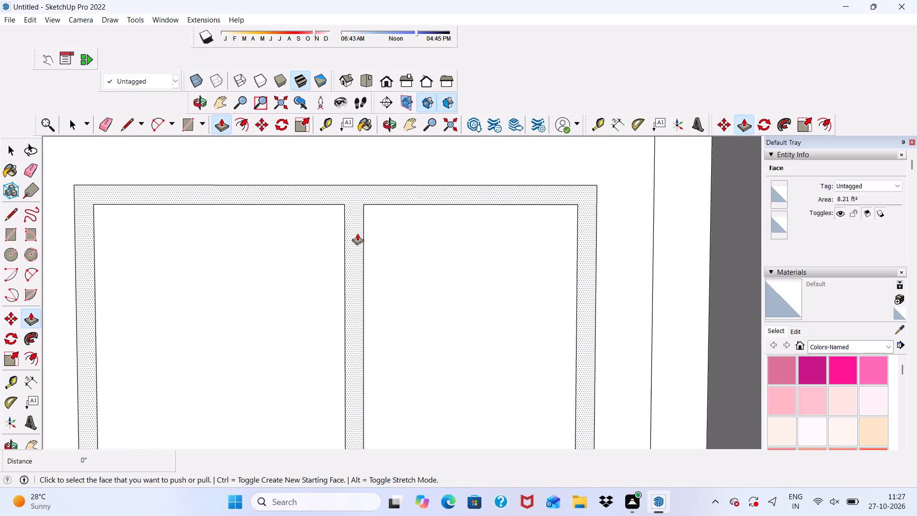
pyautogui.click(357, 233)
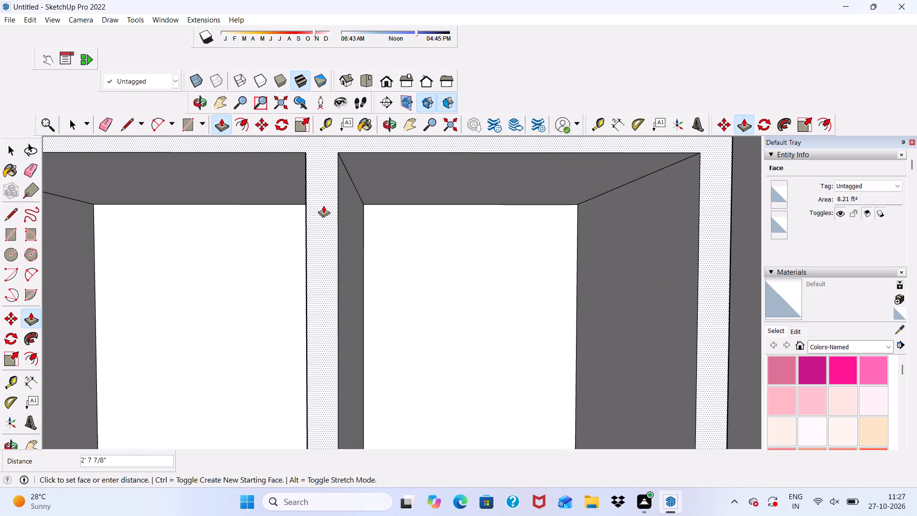
pyautogui.press('3')
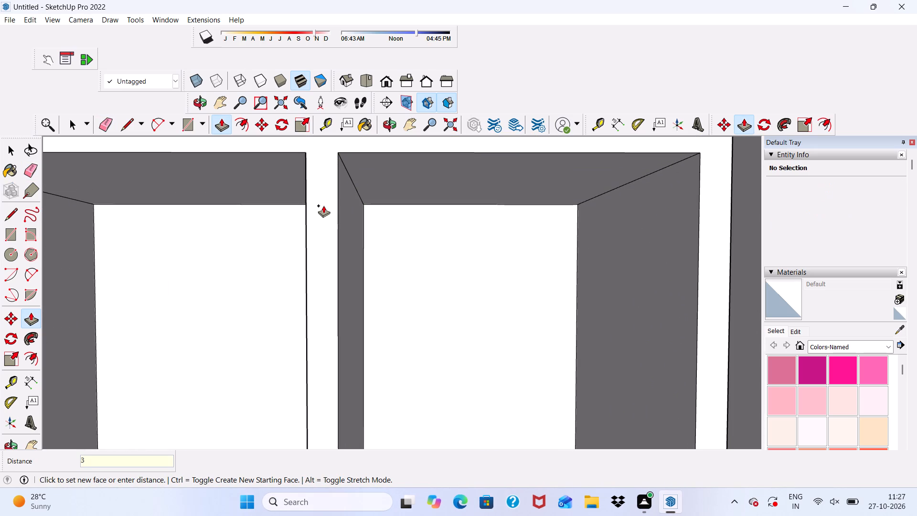
pyautogui.hotkey('shift', '"')
pyautogui.press('Return')
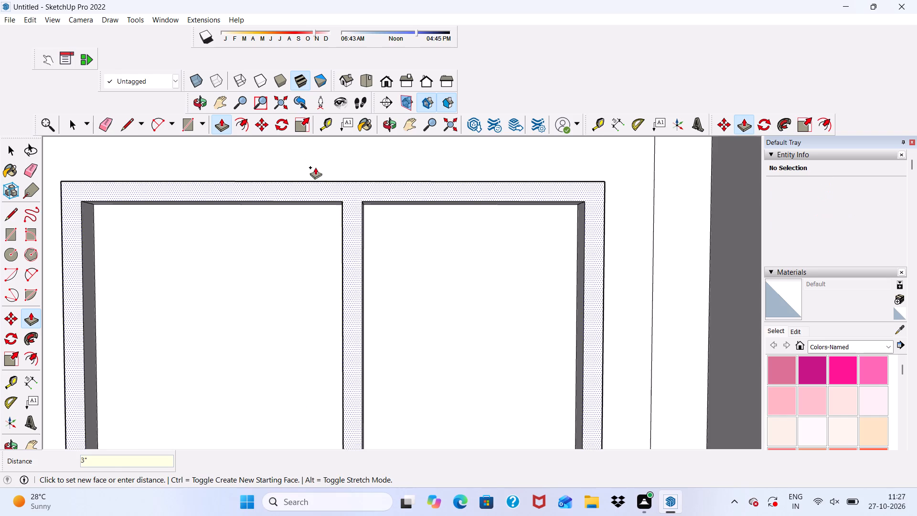
# Examine the framed doorway, the whole front facade and the building's side and top from several angles.
pyautogui.scroll(-6, 330, 170)
pyautogui.scroll(-6, 473, 261)
pyautogui.scroll(-1, 395, 329)
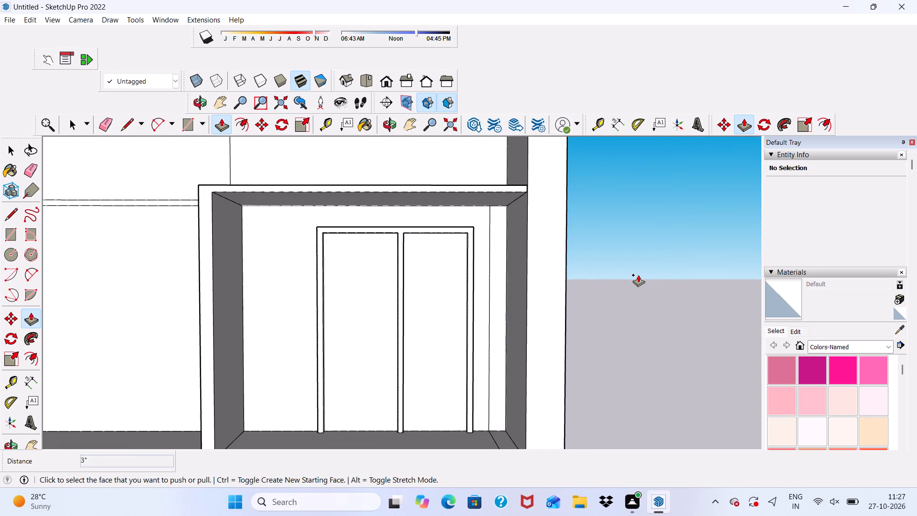
pyautogui.press('space')
pyautogui.scroll(-4, 630, 276)
pyautogui.moveTo(355, 353); pyautogui.dragTo(344, 394, button='middle')
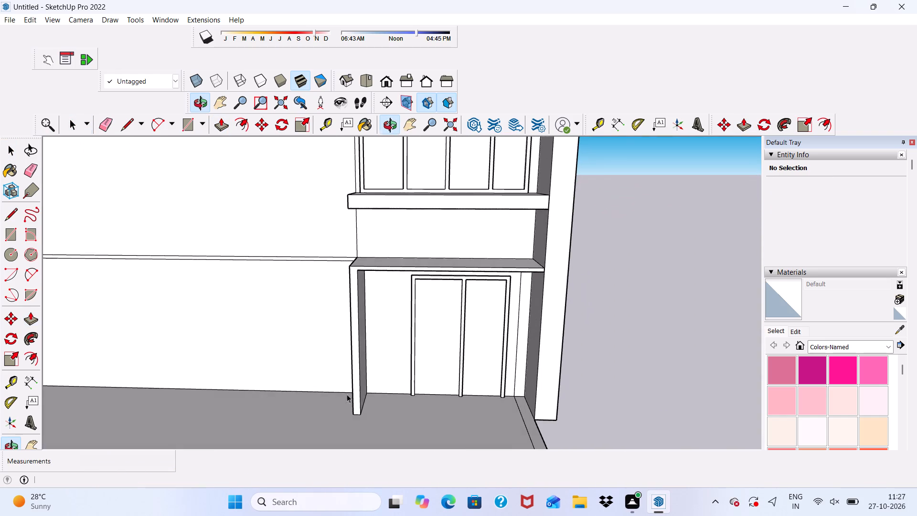
pyautogui.scroll(6, 405, 241)
pyautogui.scroll(-7, 405, 241)
pyautogui.moveTo(384, 297); pyautogui.dragTo(396, 425, button='middle')
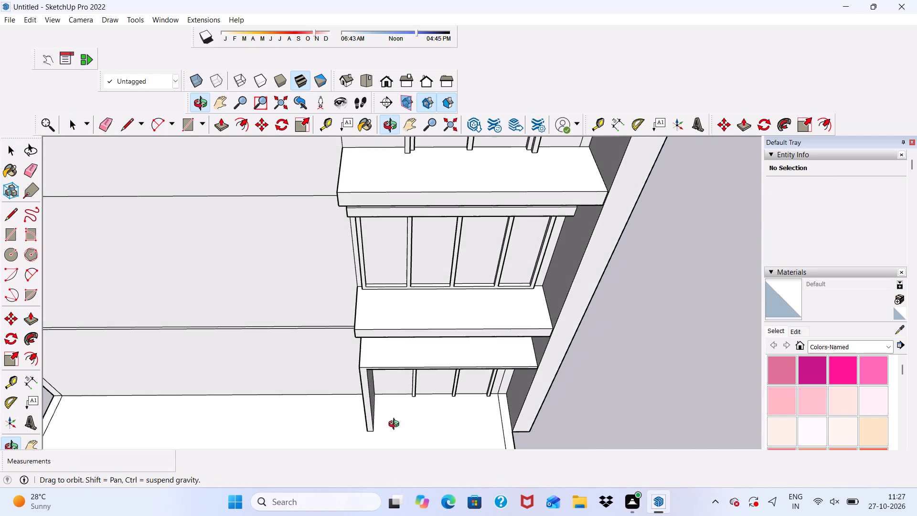
pyautogui.moveTo(396, 425); pyautogui.dragTo(373, 306, button='middle')
pyautogui.scroll(-12, 373, 303)
pyautogui.scroll(5, 415, 302)
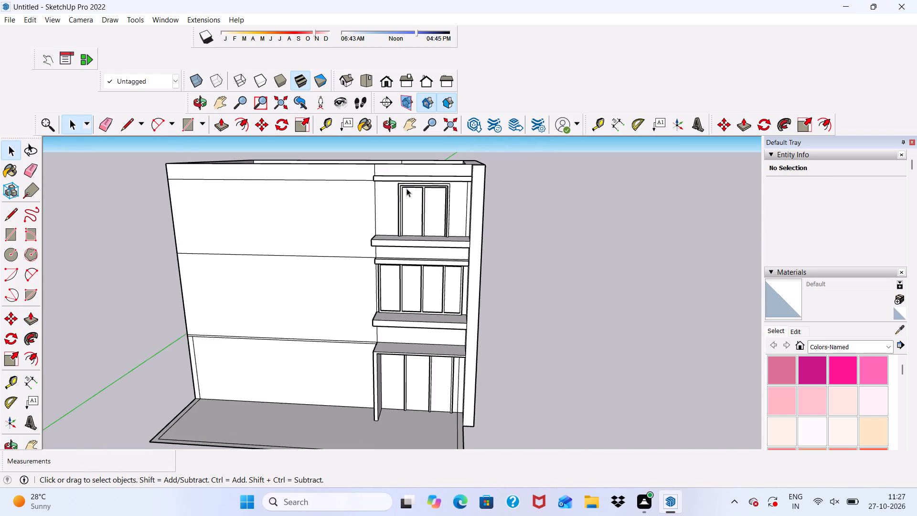
pyautogui.scroll(5, 406, 184)
pyautogui.scroll(-5, 406, 184)
pyautogui.moveTo(408, 210); pyautogui.dragTo(396, 265, button='middle')
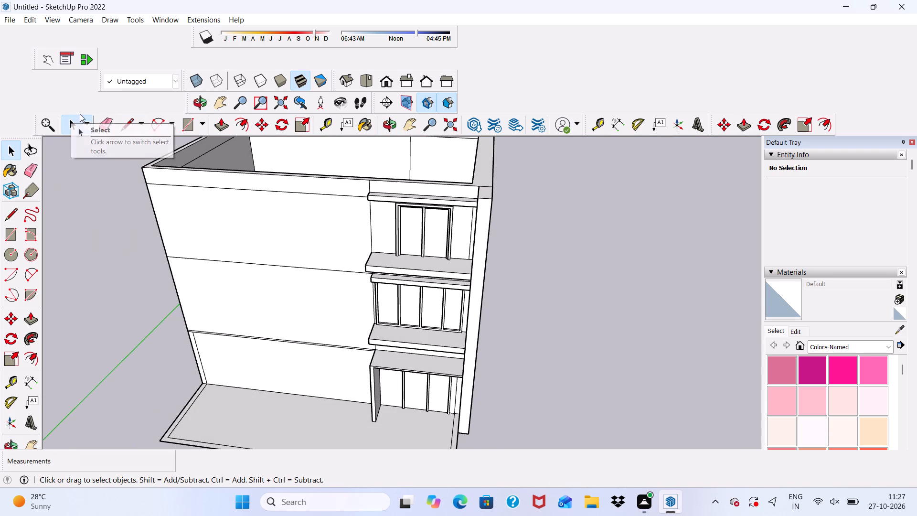
pyautogui.scroll(-3, 343, 235)
pyautogui.moveTo(373, 263); pyautogui.dragTo(457, 215, button='middle')
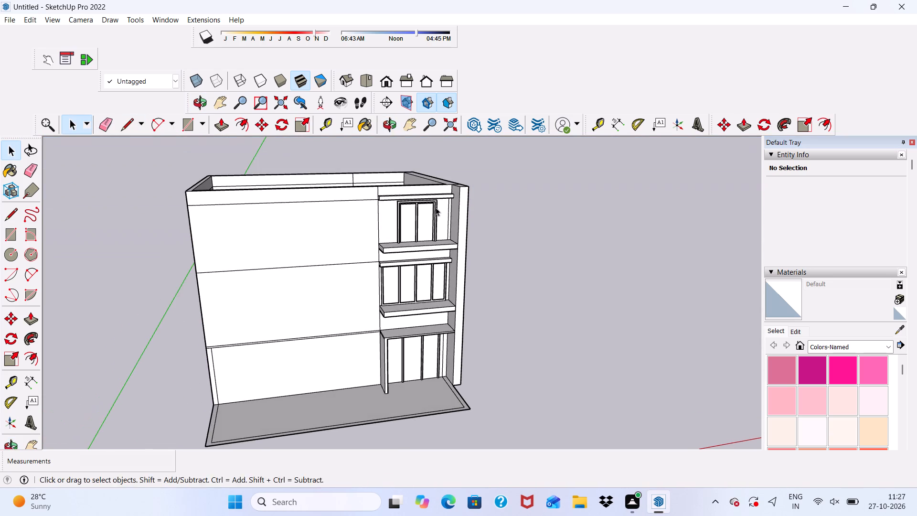
pyautogui.moveTo(436, 207); pyautogui.dragTo(197, 292, button='middle')
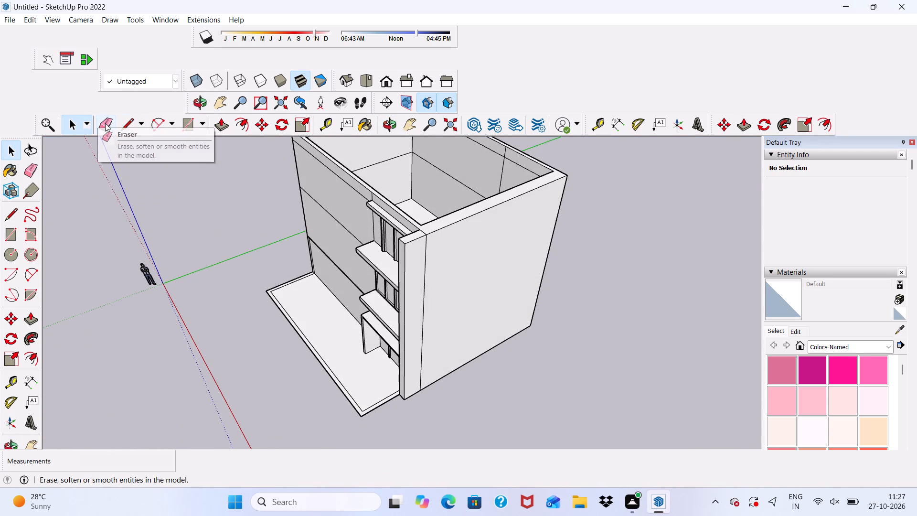
# Erase the stray edges on the inner face of the front wall, seen through the open top of the building.
pyautogui.click(109, 125)
pyautogui.scroll(-3, 137, 165)
pyautogui.moveTo(443, 260); pyautogui.dragTo(224, 247, button='middle')
pyautogui.scroll(13, 419, 221)
pyautogui.moveTo(361, 161); pyautogui.dragTo(353, 188)
pyautogui.moveTo(361, 160); pyautogui.dragTo(395, 289)
pyautogui.scroll(-2, 405, 238)
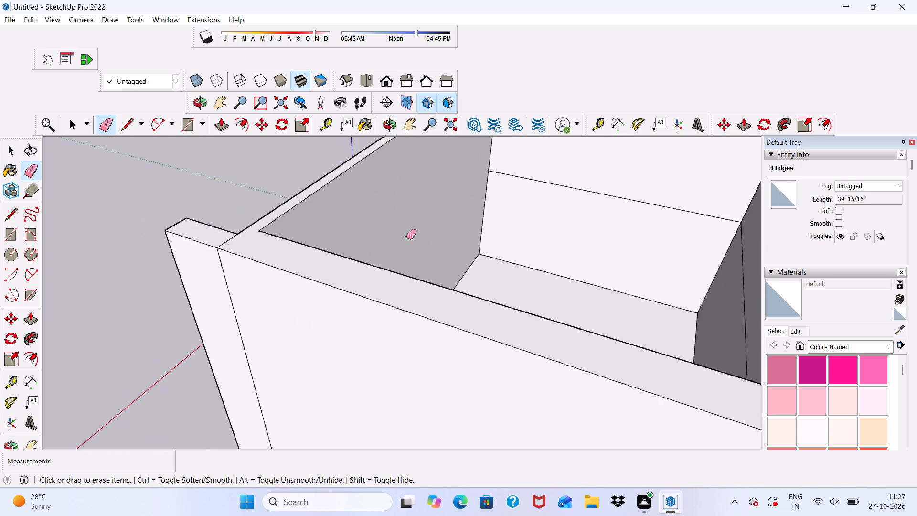
# Erase the long horizontal edges and the crossing vertical edge, including leftover segments, from the rear wall's inner face.
pyautogui.scroll(-5, 406, 237)
pyautogui.moveTo(434, 294); pyautogui.dragTo(638, 410, button='middle')
pyautogui.scroll(4, 550, 168)
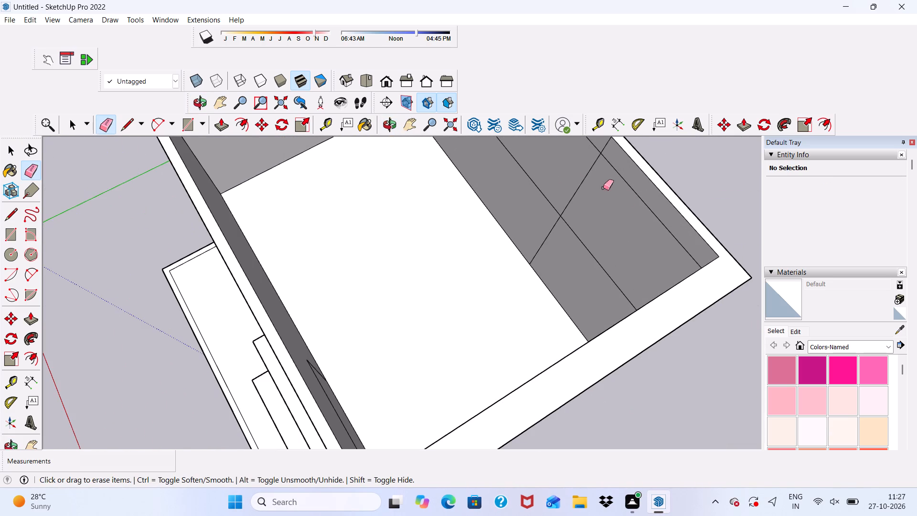
pyautogui.moveTo(641, 191); pyautogui.dragTo(591, 257)
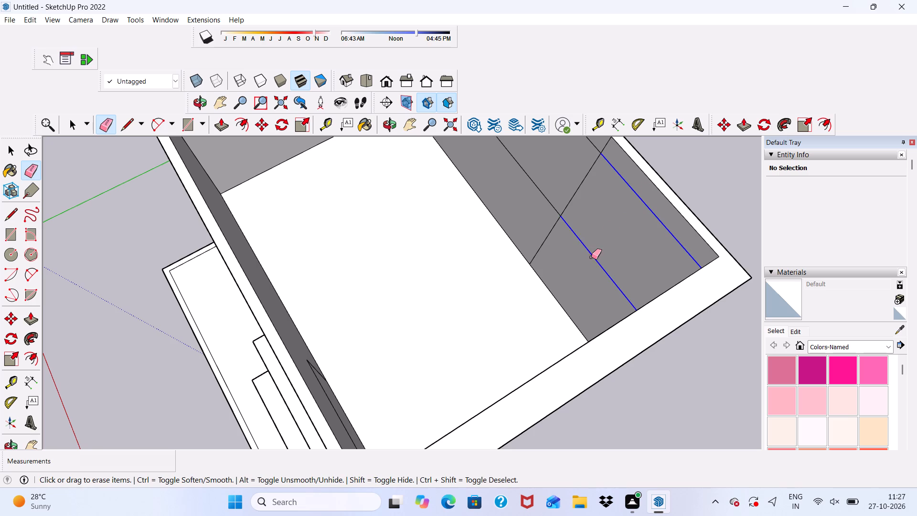
pyautogui.moveTo(591, 257); pyautogui.dragTo(578, 255)
pyautogui.moveTo(556, 179); pyautogui.dragTo(549, 206)
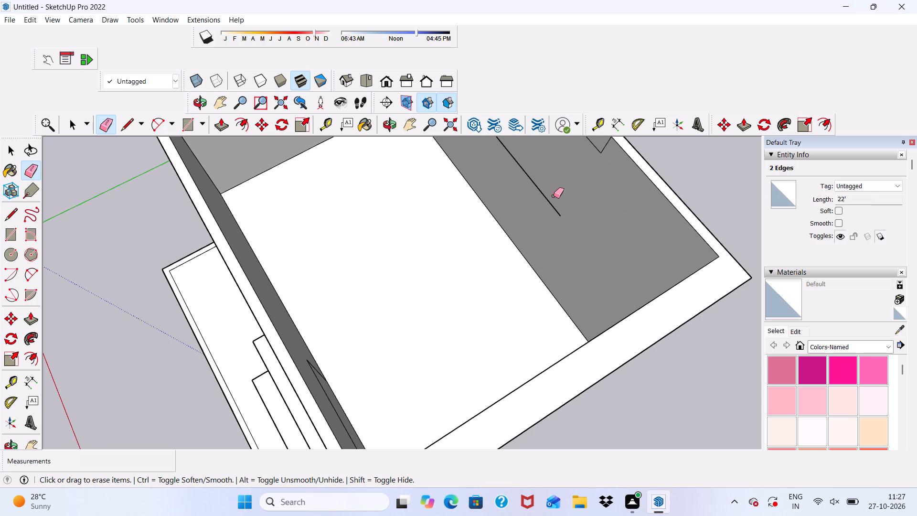
pyautogui.moveTo(604, 142); pyautogui.dragTo(602, 153)
pyautogui.doubleClick(597, 149)
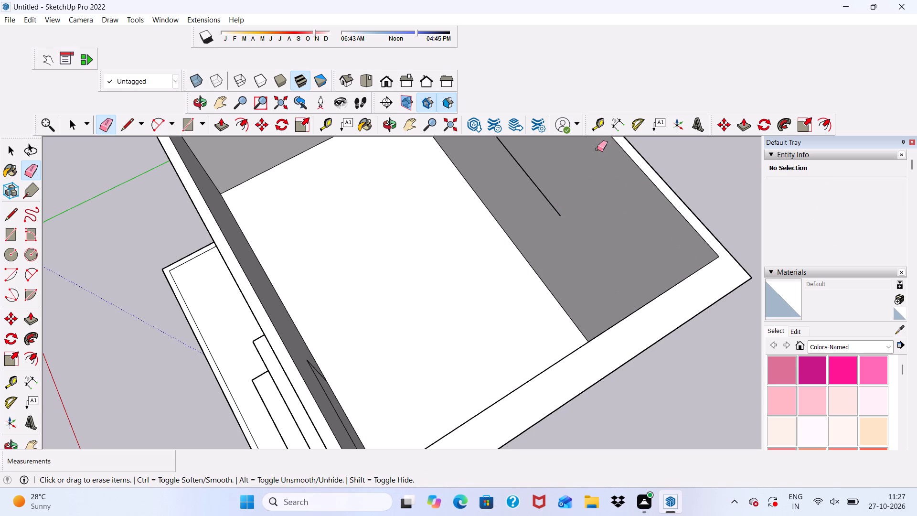
pyautogui.click(522, 204)
pyautogui.moveTo(551, 193); pyautogui.dragTo(544, 203)
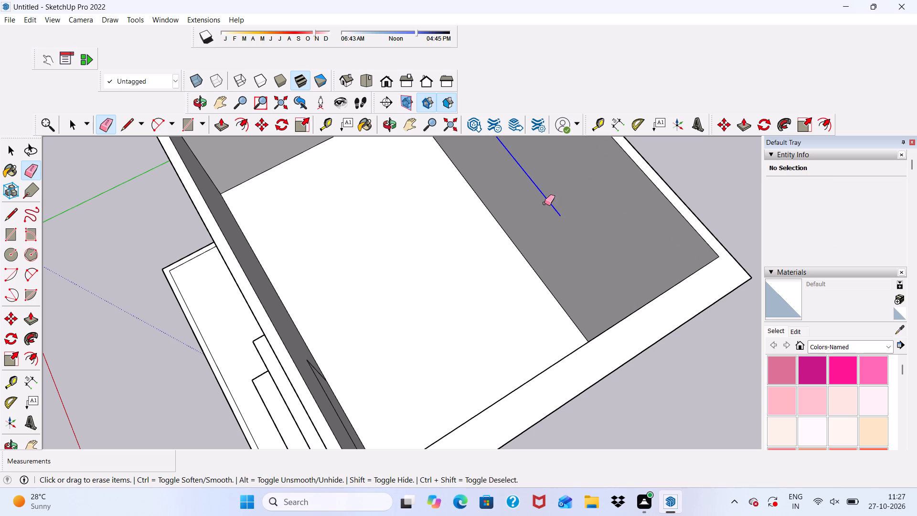
pyautogui.moveTo(544, 203); pyautogui.dragTo(544, 204)
# Erase the rectangular outline in the lower corner of the front wall's inner face.
pyautogui.scroll(-12, 542, 197)
pyautogui.moveTo(541, 283); pyautogui.dragTo(240, 169, button='middle')
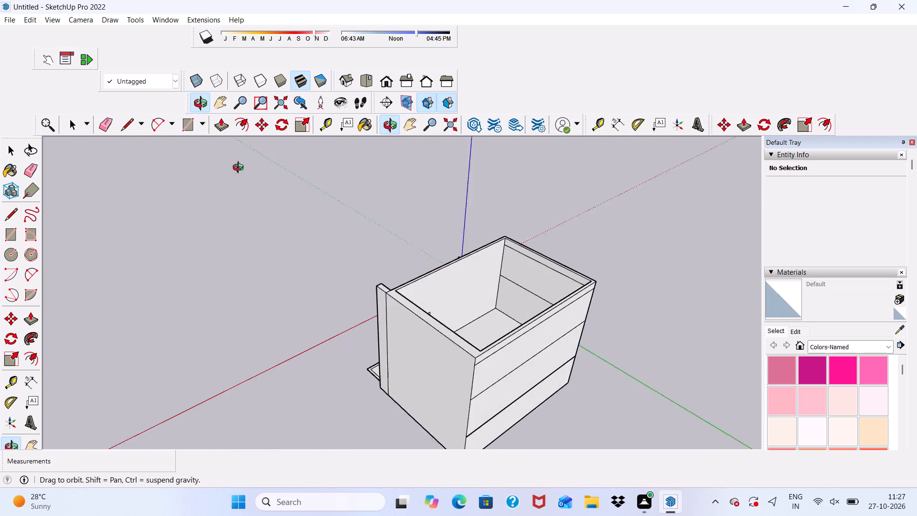
pyautogui.moveTo(240, 169); pyautogui.dragTo(233, 177, button='middle')
pyautogui.scroll(5, 505, 285)
pyautogui.scroll(-2, 364, 337)
pyautogui.moveTo(352, 348); pyautogui.dragTo(272, 350, button='middle')
pyautogui.scroll(4, 304, 346)
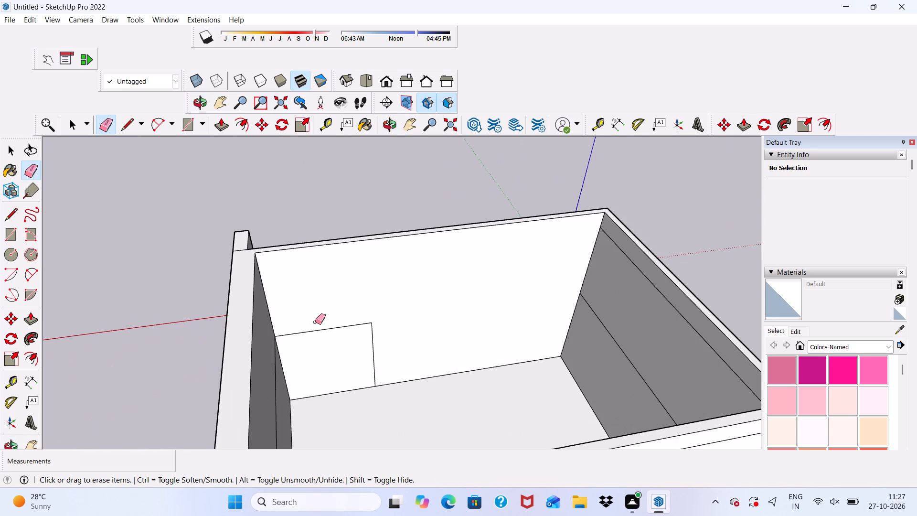
pyautogui.moveTo(315, 322); pyautogui.dragTo(373, 355)
# Erase the horizontal edge crossing the inner face of the side wall next to the pilaster.
pyautogui.scroll(-6, 371, 332)
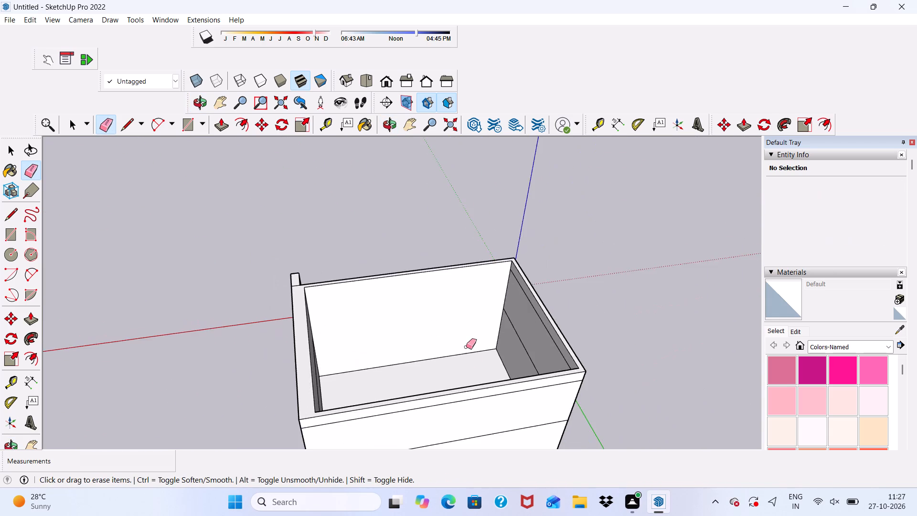
pyautogui.scroll(-2, 466, 347)
pyautogui.scroll(1, 472, 396)
pyautogui.moveTo(472, 396); pyautogui.dragTo(213, 349, button='middle')
pyautogui.scroll(4, 231, 336)
pyautogui.moveTo(295, 291); pyautogui.dragTo(295, 292)
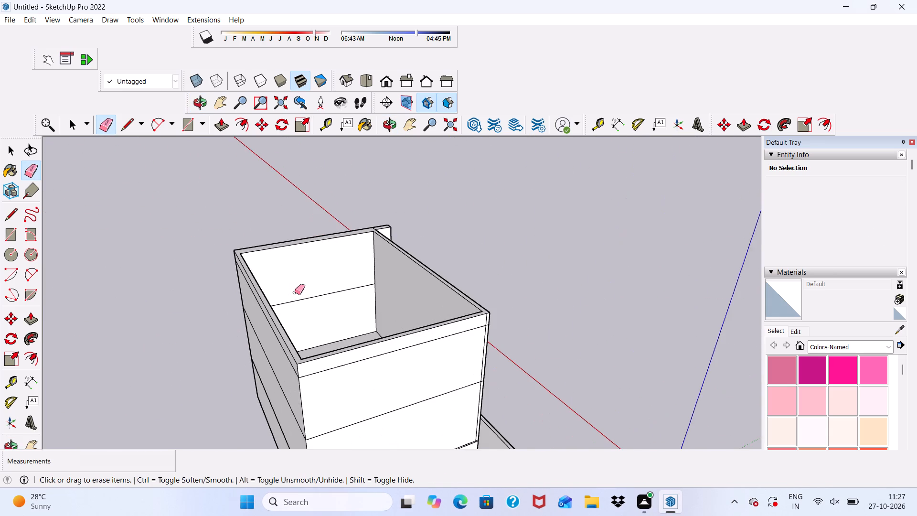
pyautogui.moveTo(295, 292); pyautogui.dragTo(296, 298)
# Erase the two long horizontal edges on the inner face of the side wall opposite the pilaster.
pyautogui.scroll(-5, 296, 298)
pyautogui.moveTo(396, 328); pyautogui.dragTo(104, 367, button='middle')
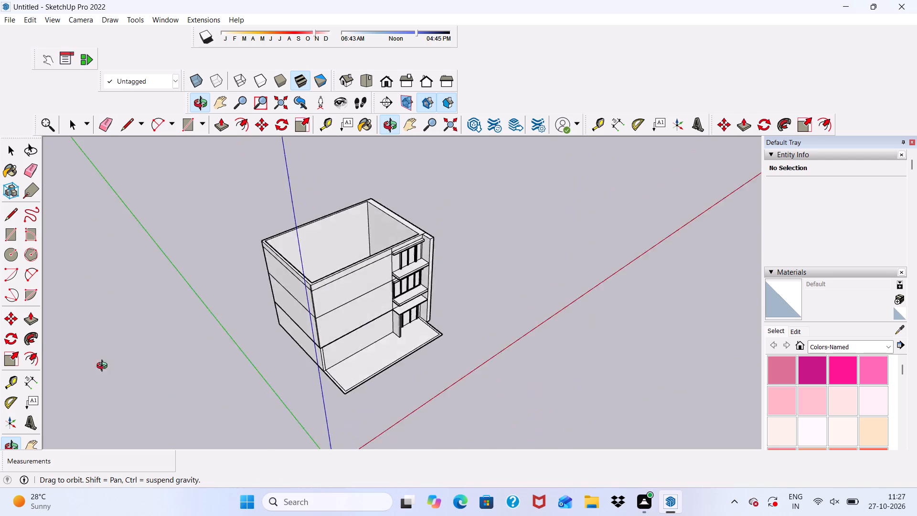
pyautogui.moveTo(104, 367); pyautogui.dragTo(66, 361, button='middle')
pyautogui.scroll(5, 360, 256)
pyautogui.moveTo(360, 256); pyautogui.dragTo(394, 425, button='middle')
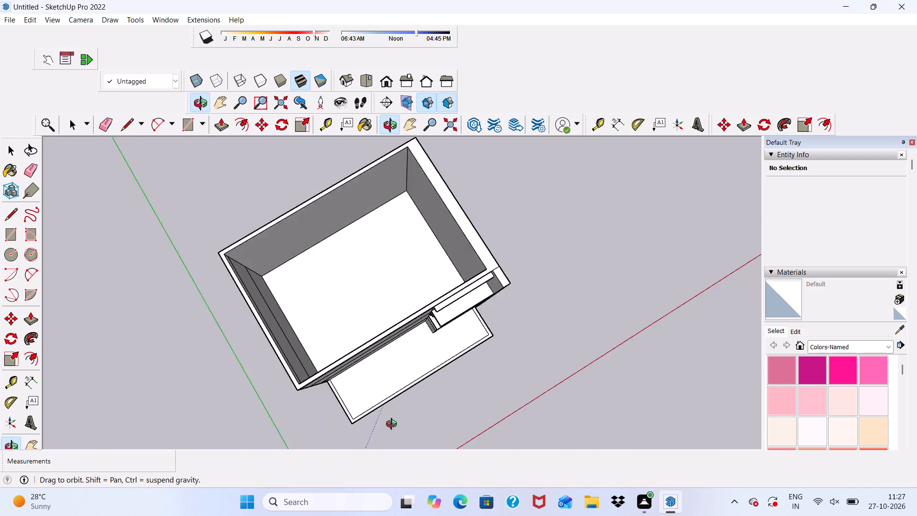
pyautogui.moveTo(394, 425); pyautogui.dragTo(334, 441, button='middle')
pyautogui.scroll(6, 313, 306)
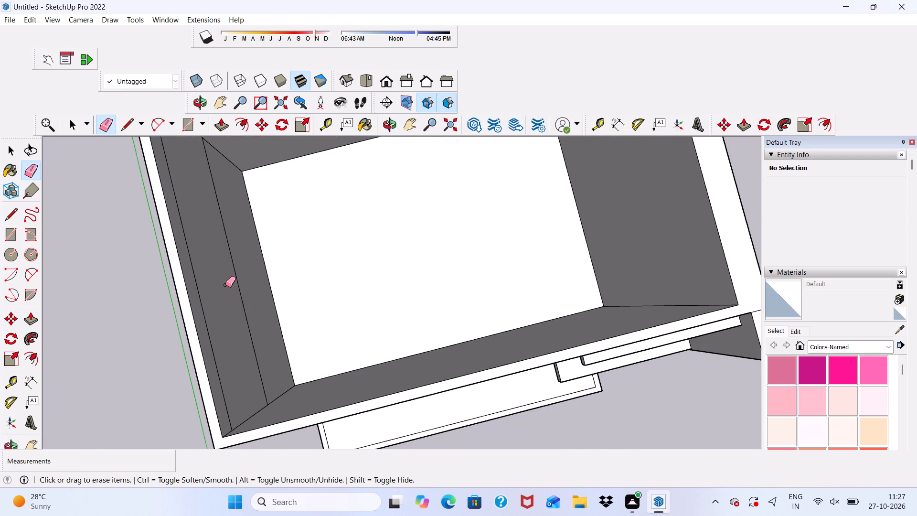
pyautogui.moveTo(225, 285); pyautogui.dragTo(240, 291)
pyautogui.click(197, 303)
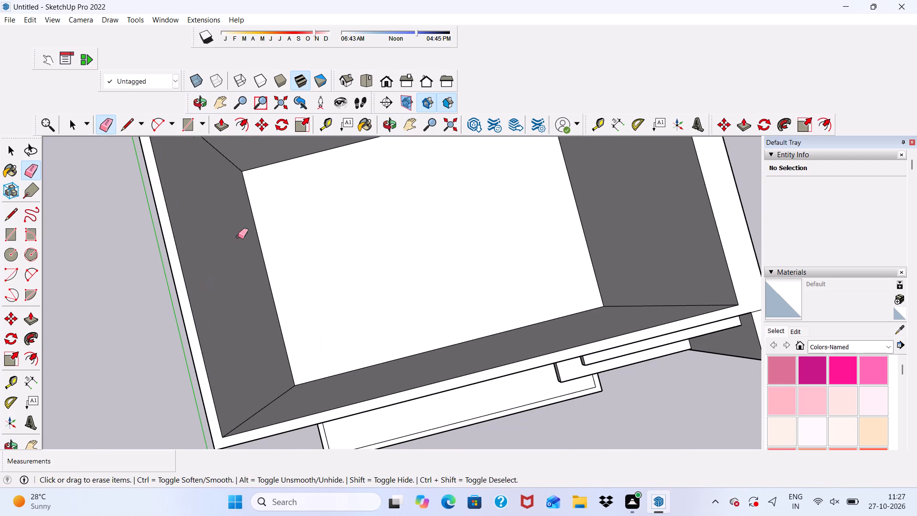
# Erase the horizontal floor and band lines across the outer face of the side wall opposite the pilaster.
pyautogui.scroll(-9, 238, 236)
pyautogui.moveTo(379, 270); pyautogui.dragTo(365, 33, button='middle')
pyautogui.scroll(2, 359, 278)
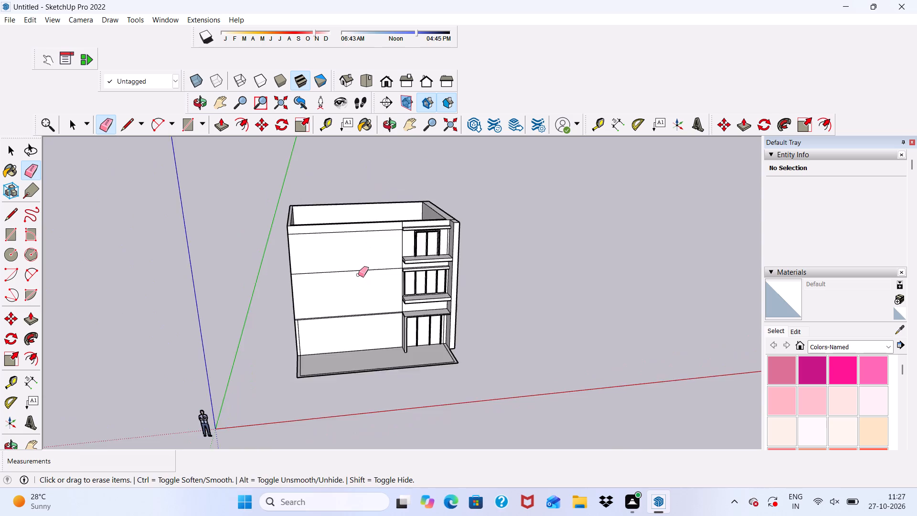
pyautogui.scroll(2, 358, 275)
pyautogui.scroll(-4, 357, 271)
pyautogui.moveTo(357, 271); pyautogui.dragTo(576, 255, button='middle')
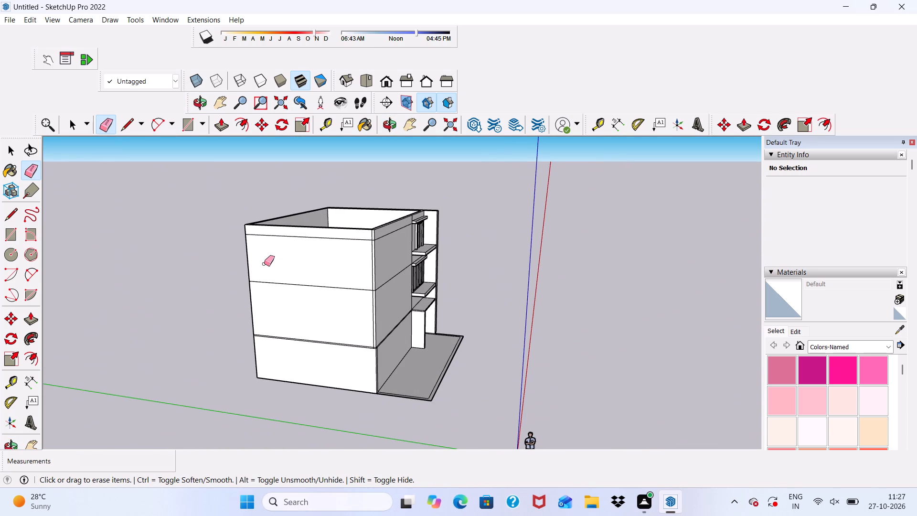
pyautogui.scroll(-4, 284, 259)
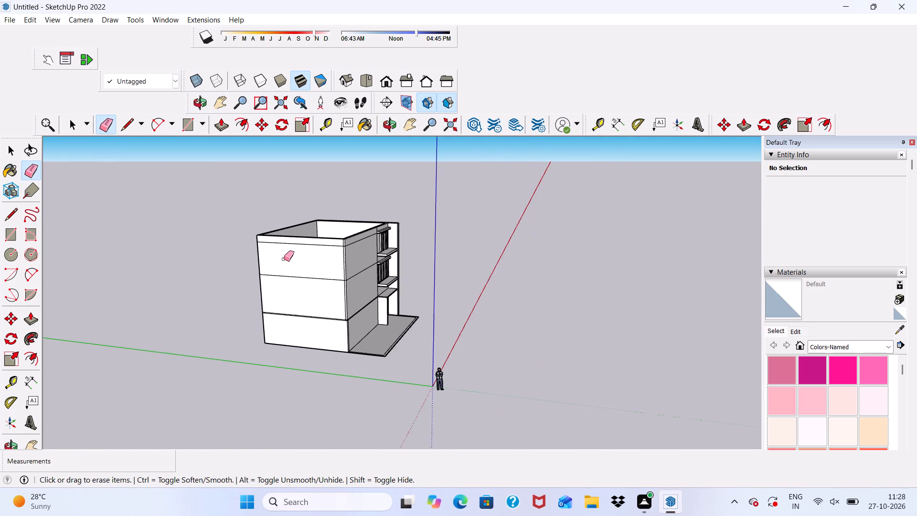
pyautogui.scroll(9, 301, 239)
pyautogui.moveTo(299, 246); pyautogui.dragTo(299, 271)
pyautogui.scroll(-6, 298, 256)
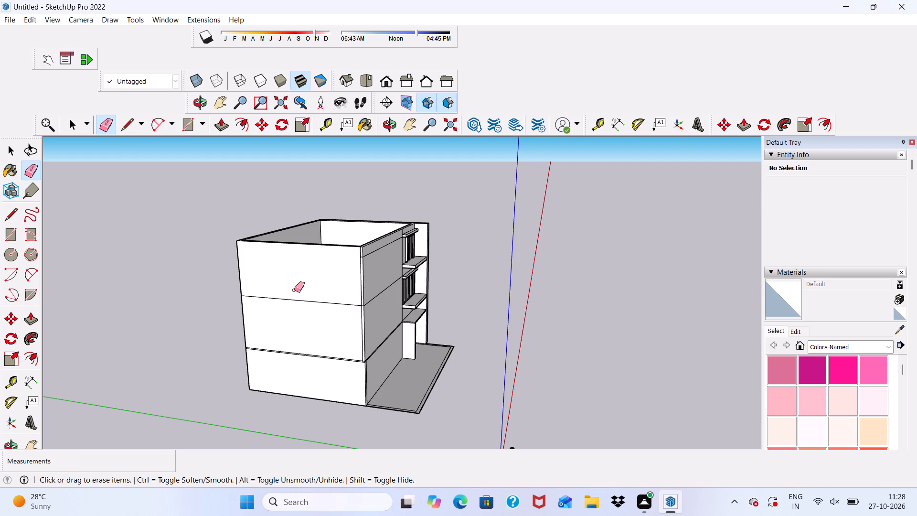
pyautogui.scroll(-5, 294, 287)
pyautogui.scroll(7, 291, 297)
pyautogui.moveTo(302, 269); pyautogui.dragTo(302, 296)
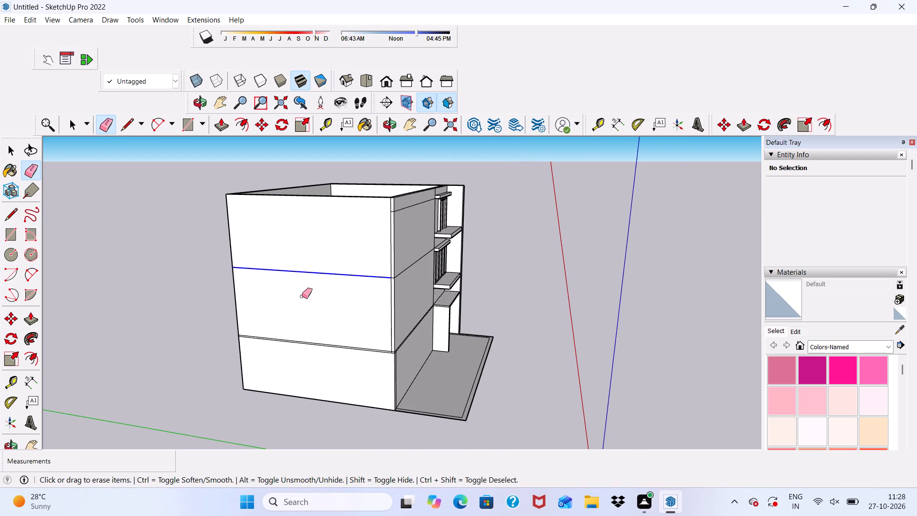
pyautogui.moveTo(302, 296); pyautogui.dragTo(302, 354)
# Erase the short leftover edge at the rear corner of the same outer side wall.
pyautogui.scroll(4, 381, 239)
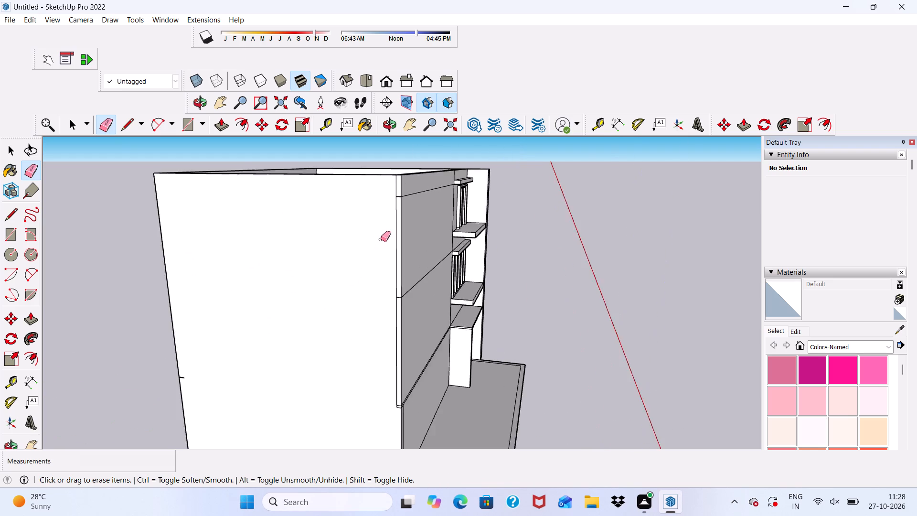
pyautogui.scroll(-5, 372, 243)
pyautogui.scroll(11, 254, 335)
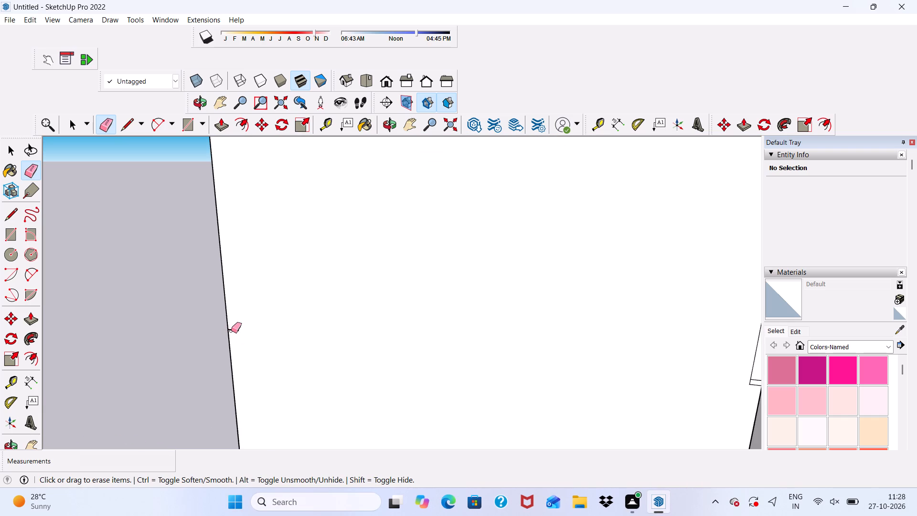
pyautogui.scroll(4, 231, 331)
pyautogui.moveTo(235, 322); pyautogui.dragTo(233, 339)
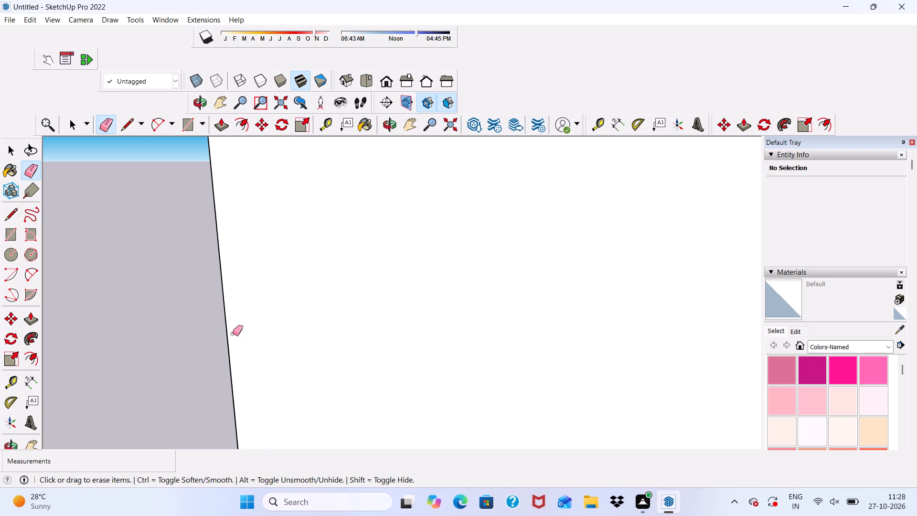
# Erase the short band edges and the middle-storey vertical edge of the narrow strip at the side wall's front corner.
pyautogui.scroll(-5, 233, 333)
pyautogui.scroll(-6, 334, 296)
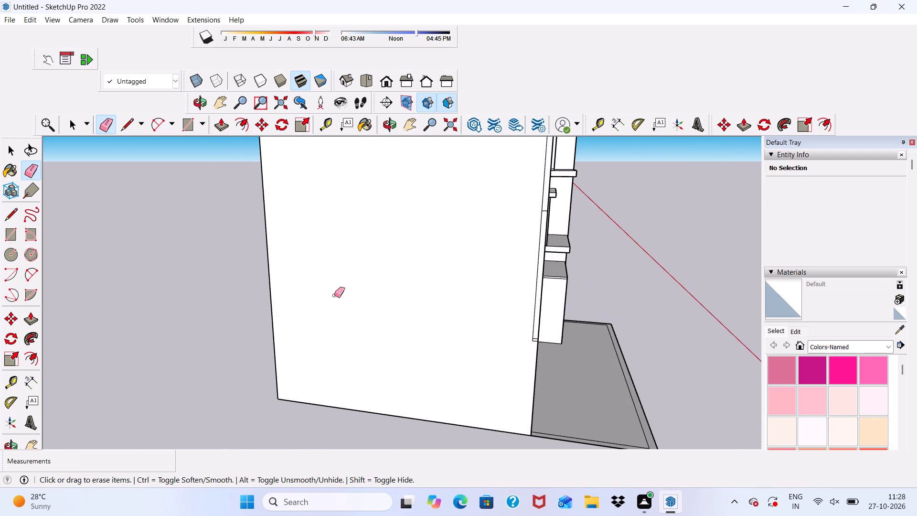
pyautogui.scroll(-5, 334, 295)
pyautogui.scroll(5, 491, 263)
pyautogui.scroll(6, 432, 391)
pyautogui.scroll(5, 377, 357)
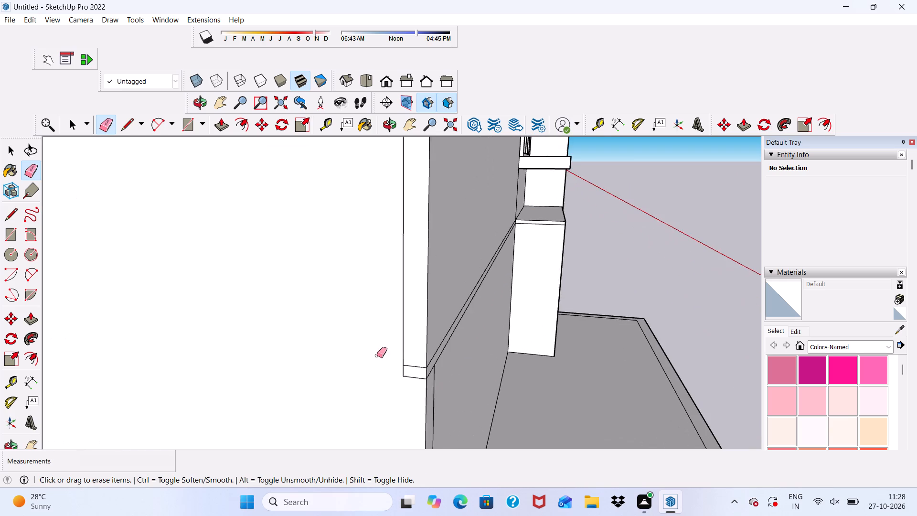
pyautogui.scroll(5, 412, 359)
pyautogui.moveTo(412, 359); pyautogui.dragTo(412, 395)
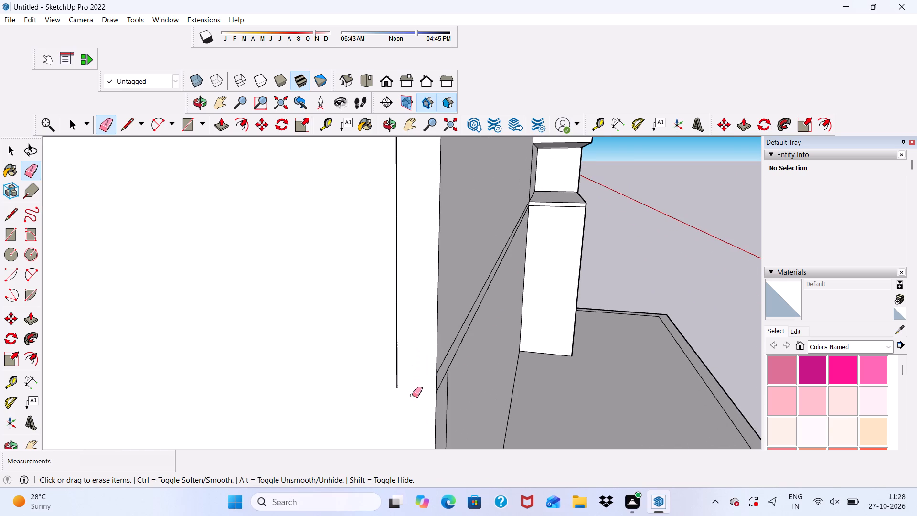
pyautogui.moveTo(399, 343); pyautogui.dragTo(395, 343)
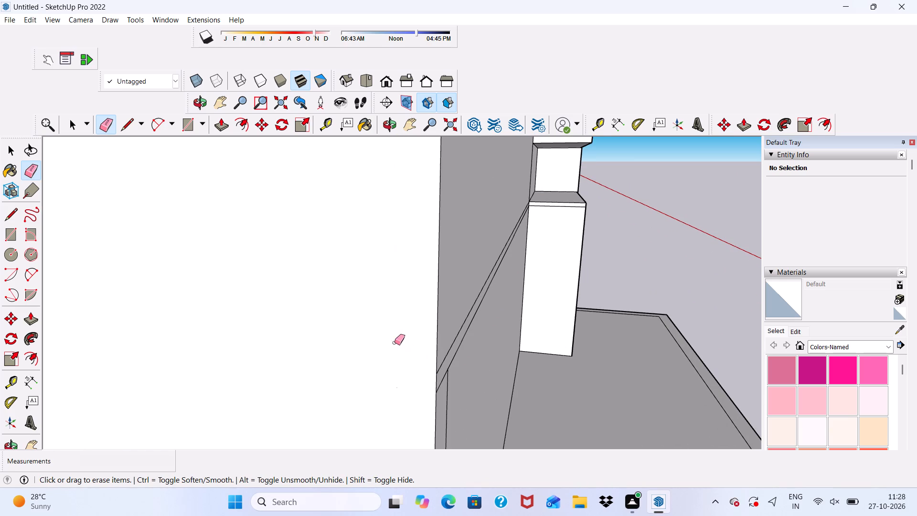
# Erase the remaining upper vertical and short cross edges of the narrow strip along the side wall's front corner.
pyautogui.scroll(-20, 394, 343)
pyautogui.scroll(-6, 394, 343)
pyautogui.scroll(7, 424, 257)
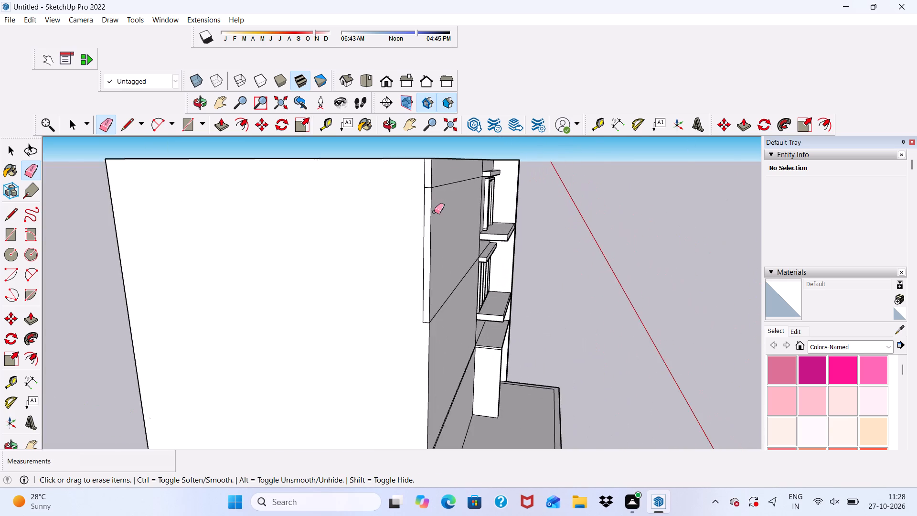
pyautogui.scroll(6, 422, 165)
pyautogui.moveTo(424, 166); pyautogui.dragTo(432, 203)
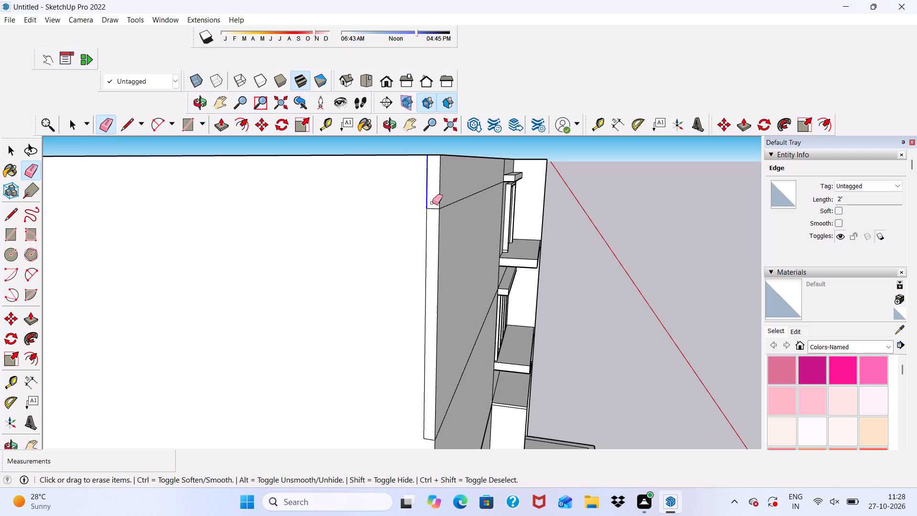
pyautogui.moveTo(432, 203); pyautogui.dragTo(425, 269)
pyautogui.scroll(-7, 425, 230)
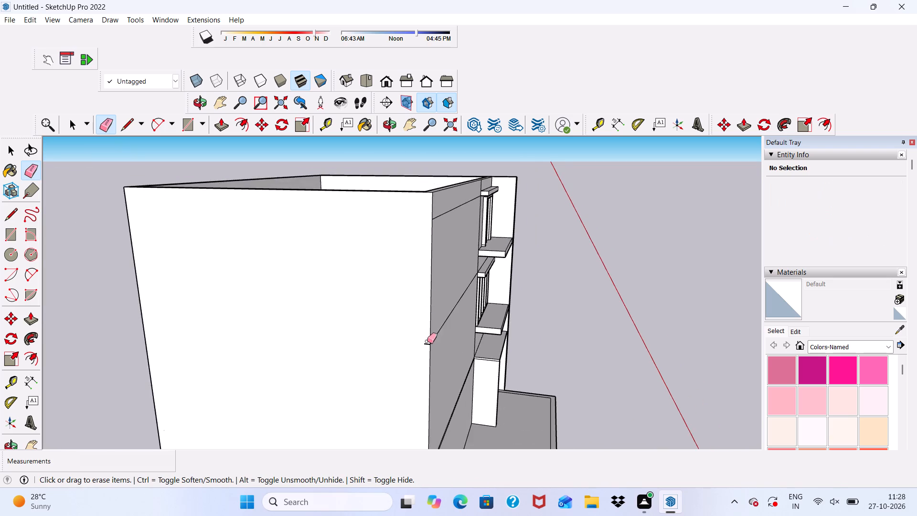
pyautogui.scroll(11, 432, 372)
pyautogui.moveTo(420, 296); pyautogui.dragTo(414, 344)
pyautogui.scroll(-6, 410, 323)
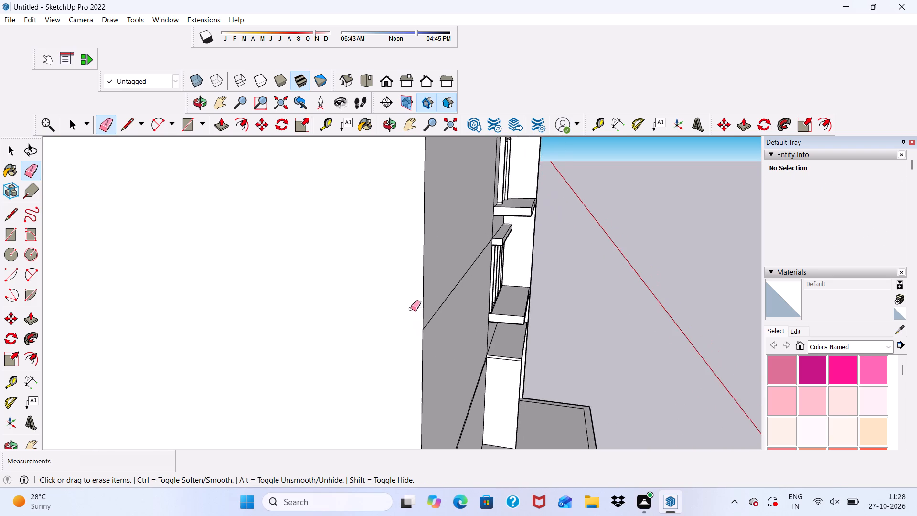
# Erase the horizontal floor and band lines across the outer face of the rear wall.
pyautogui.scroll(-11, 411, 272)
pyautogui.moveTo(411, 275); pyautogui.dragTo(310, 224, button='middle')
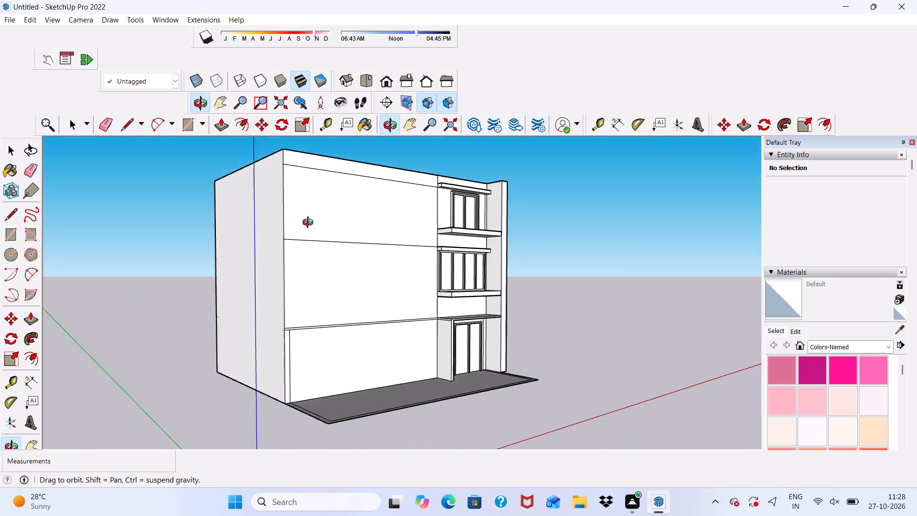
pyautogui.moveTo(310, 224); pyautogui.dragTo(543, 279, button='middle')
pyautogui.moveTo(436, 319); pyautogui.dragTo(545, 293, button='middle')
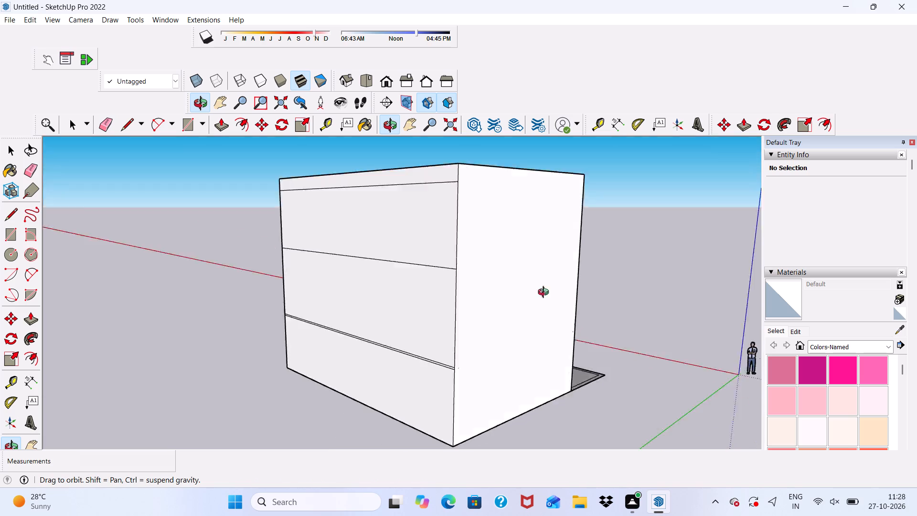
pyautogui.moveTo(545, 293); pyautogui.dragTo(725, 295, button='middle')
pyautogui.scroll(5, 579, 196)
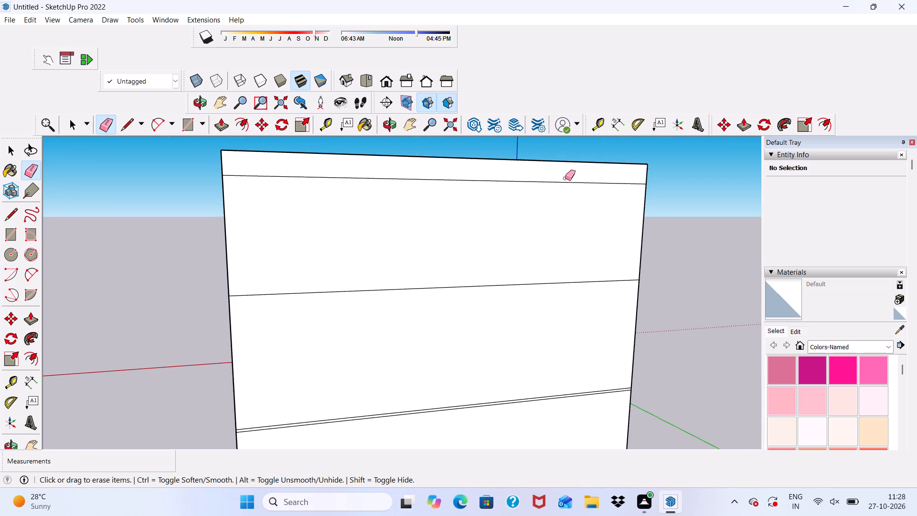
pyautogui.moveTo(565, 178); pyautogui.dragTo(557, 242)
pyautogui.moveTo(557, 259); pyautogui.dragTo(557, 289)
pyautogui.scroll(-7, 524, 219)
pyautogui.scroll(3, 516, 312)
pyautogui.moveTo(512, 303); pyautogui.dragTo(511, 324)
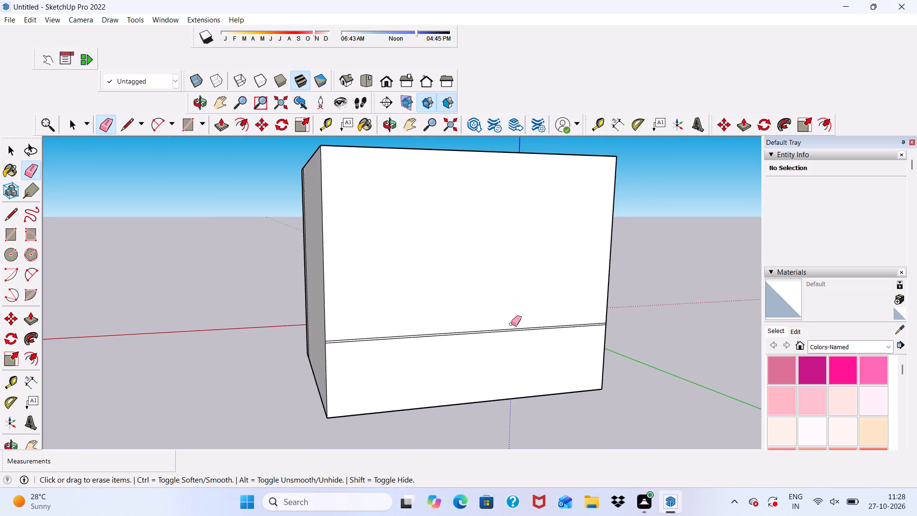
pyautogui.moveTo(511, 324); pyautogui.dragTo(510, 332)
pyautogui.scroll(-1, 454, 306)
pyautogui.moveTo(413, 321); pyautogui.dragTo(405, 334)
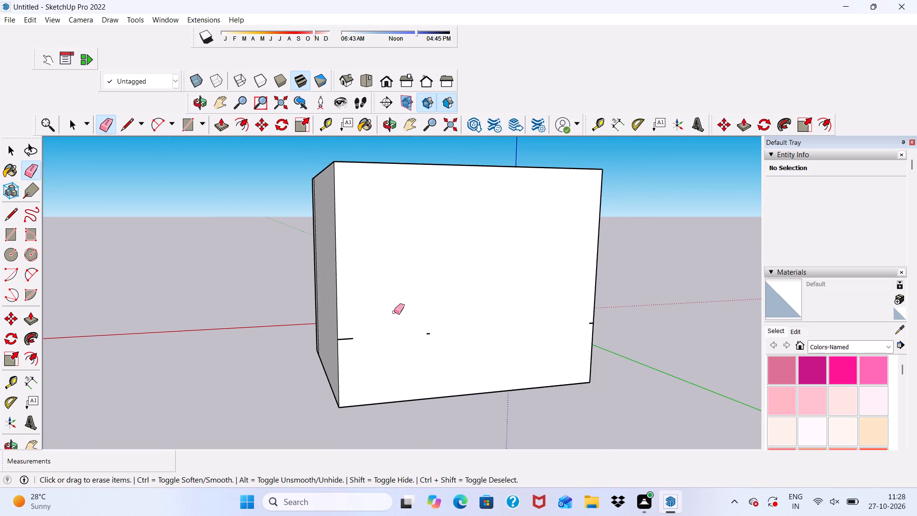
# Erase the short leftover band-line fragments at both corners and in the middle of the rear wall.
pyautogui.scroll(-1, 592, 321)
pyautogui.scroll(10, 595, 328)
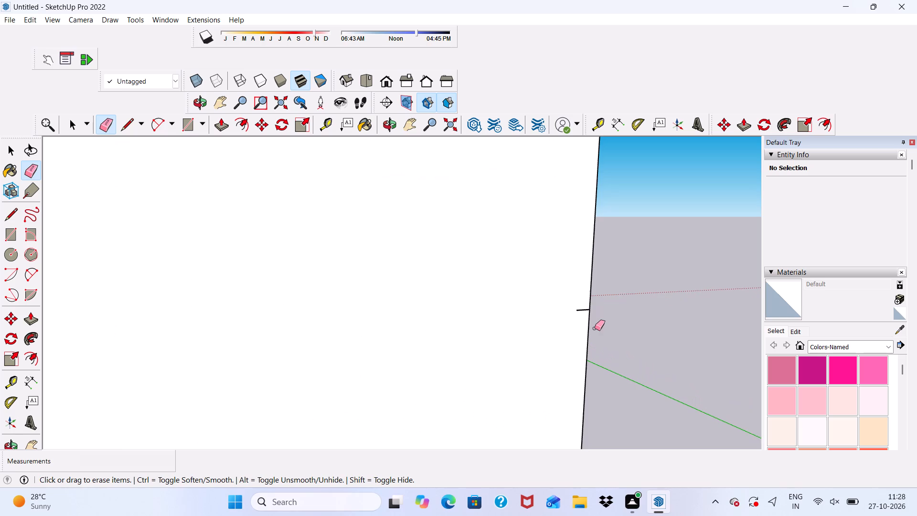
pyautogui.scroll(1, 595, 328)
pyautogui.click(583, 306)
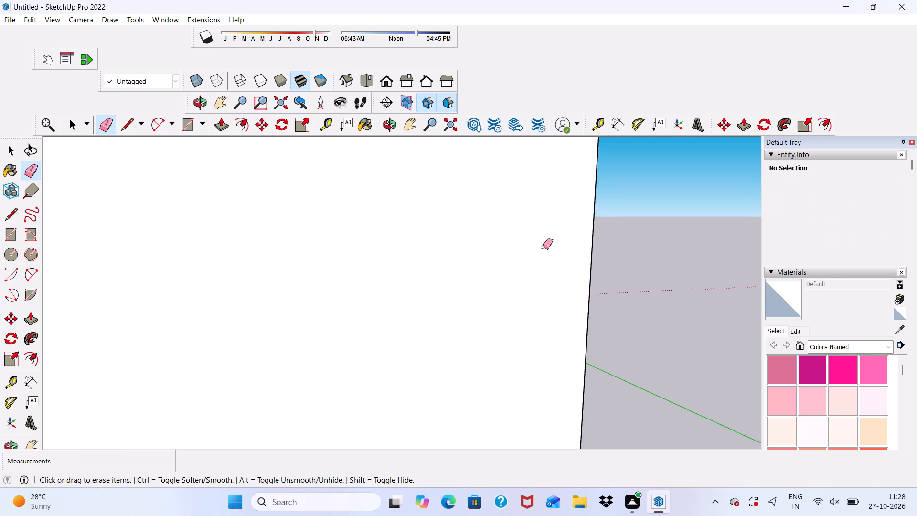
pyautogui.moveTo(543, 247); pyautogui.dragTo(554, 286)
pyautogui.moveTo(556, 268); pyautogui.dragTo(552, 287)
pyautogui.scroll(-19, 508, 231)
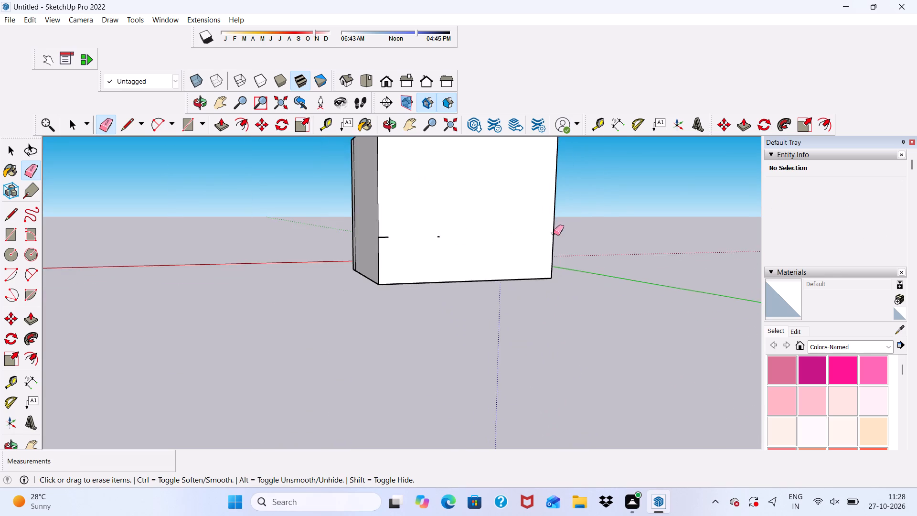
pyautogui.scroll(12, 357, 241)
pyautogui.moveTo(483, 226); pyautogui.dragTo(480, 243)
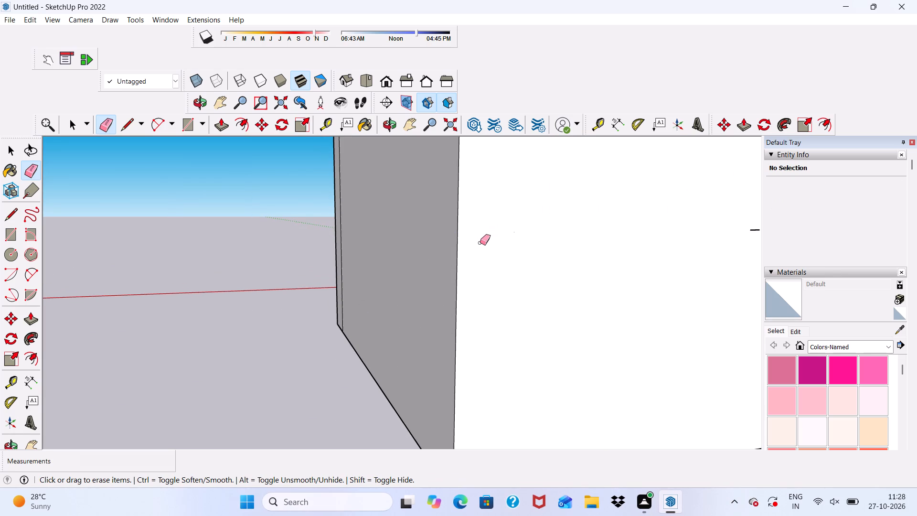
pyautogui.scroll(-5, 480, 243)
pyautogui.moveTo(649, 229); pyautogui.dragTo(665, 238)
pyautogui.click(665, 238)
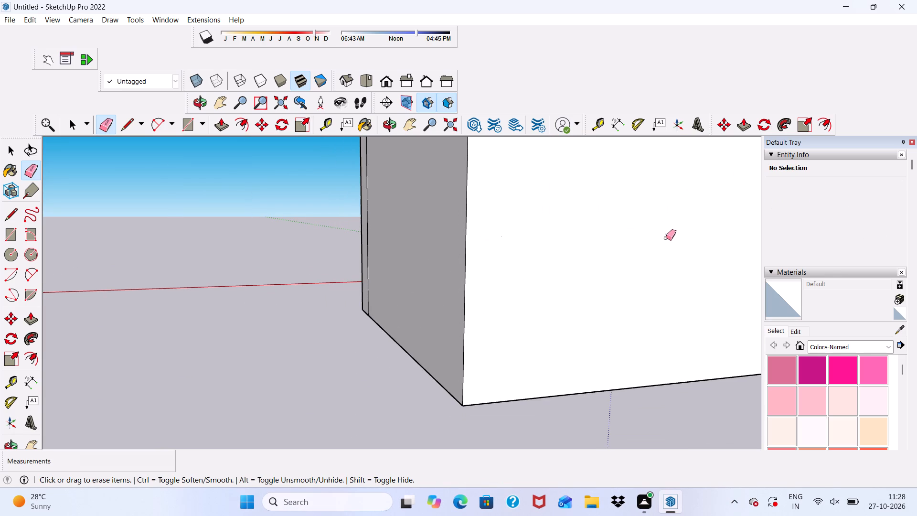
pyautogui.scroll(-7, 621, 215)
pyautogui.press('space')
# Examine the building's outer walls all round and its front facade, including from the standard front view.
pyautogui.moveTo(437, 271); pyautogui.dragTo(657, 290, button='middle')
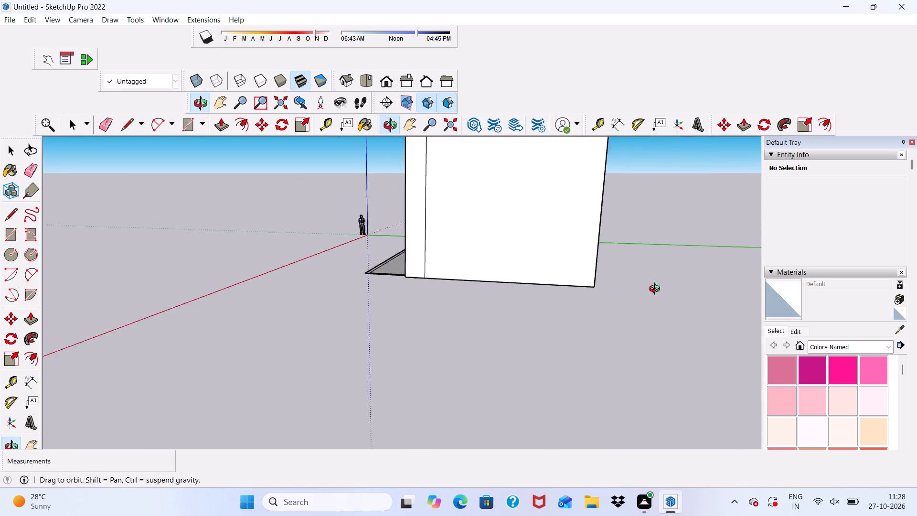
pyautogui.moveTo(657, 290); pyautogui.dragTo(711, 290, button='middle')
pyautogui.moveTo(387, 252); pyautogui.dragTo(694, 264, button='middle')
pyautogui.scroll(-6, 163, 229)
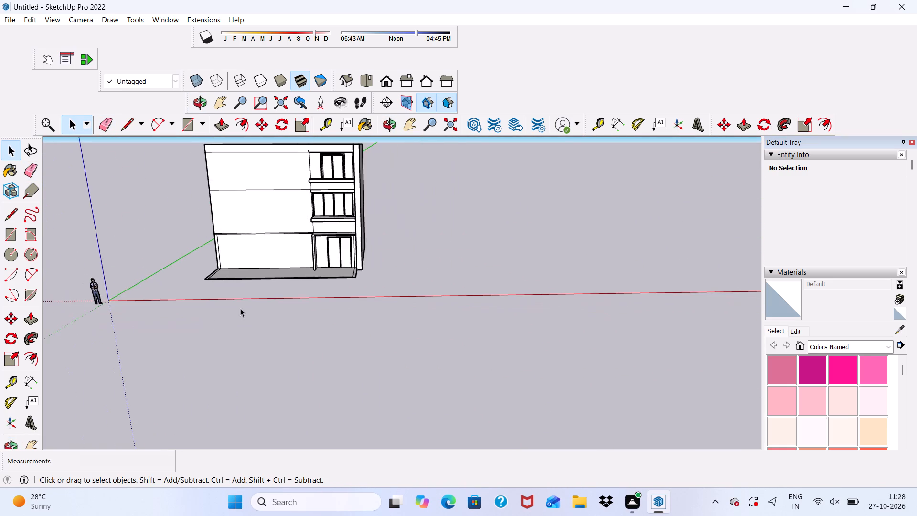
pyautogui.scroll(-4, 240, 308)
pyautogui.scroll(7, 255, 257)
pyautogui.scroll(3, 289, 229)
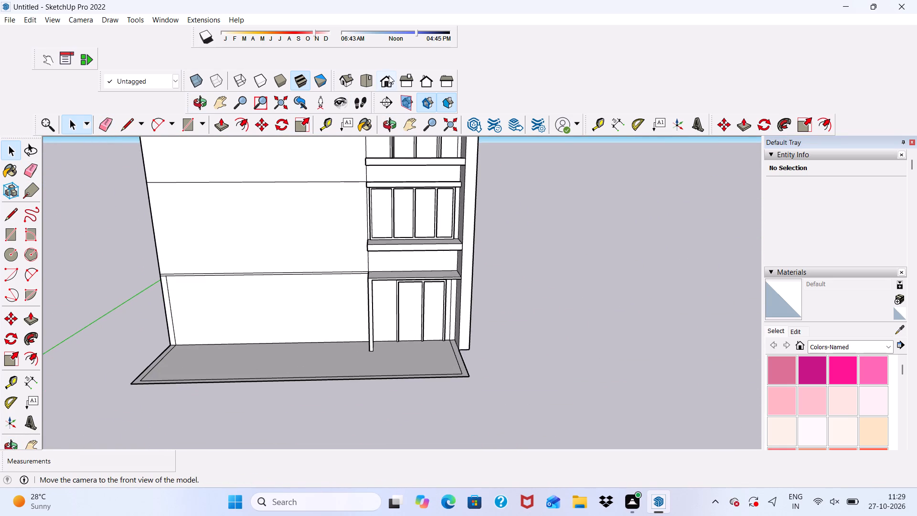
pyautogui.click(389, 75)
pyautogui.scroll(-5, 576, 515)
pyautogui.scroll(6, 512, 308)
pyautogui.scroll(-7, 511, 307)
pyautogui.scroll(4, 463, 199)
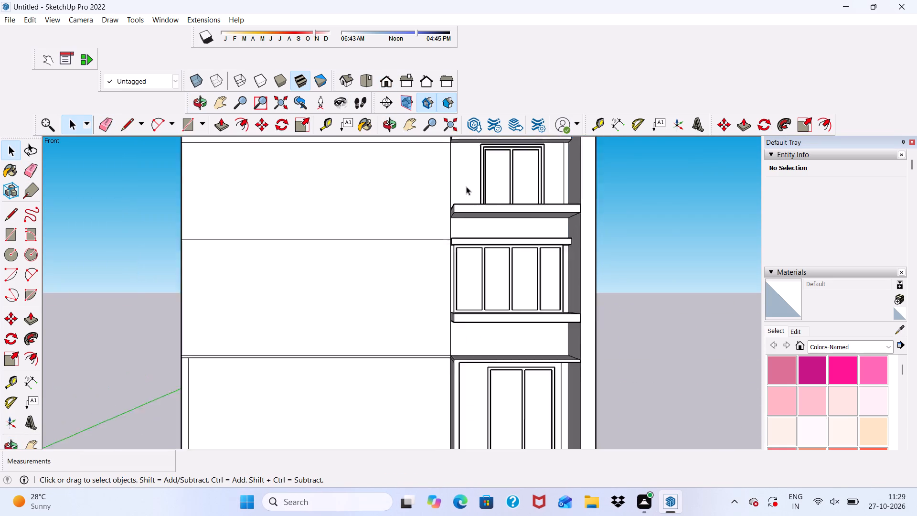
pyautogui.scroll(3, 466, 186)
pyautogui.scroll(-9, 459, 192)
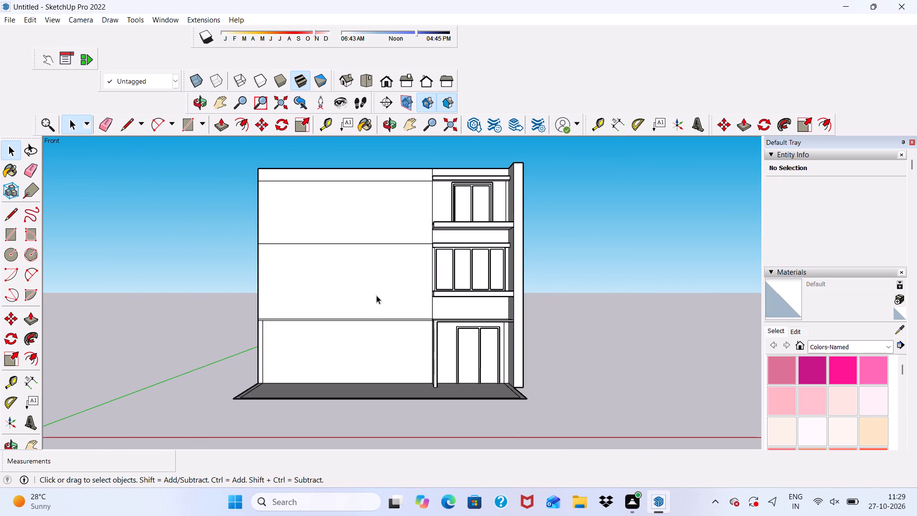
pyautogui.scroll(-4, 376, 295)
pyautogui.scroll(-3, 352, 264)
pyautogui.moveTo(352, 291); pyautogui.dragTo(371, 323, button='middle')
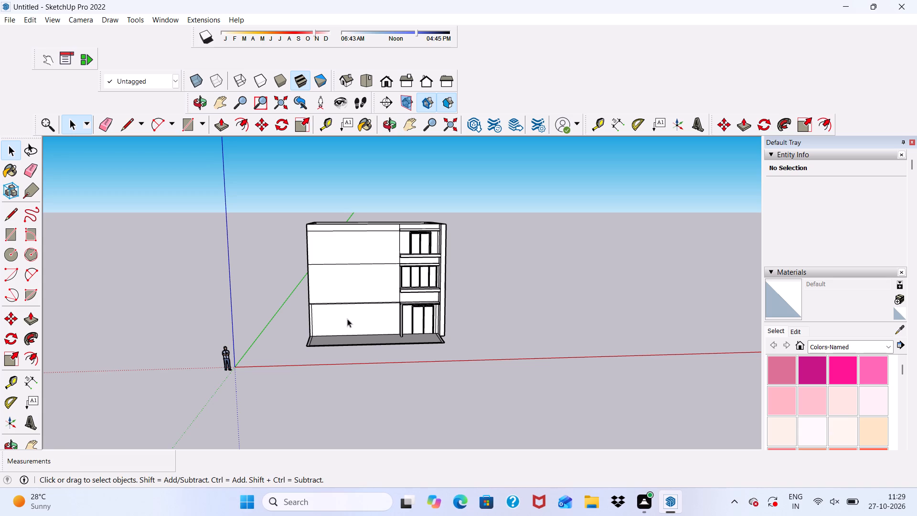
pyautogui.scroll(-4, 308, 284)
pyautogui.scroll(8, 334, 309)
pyautogui.scroll(-6, 295, 303)
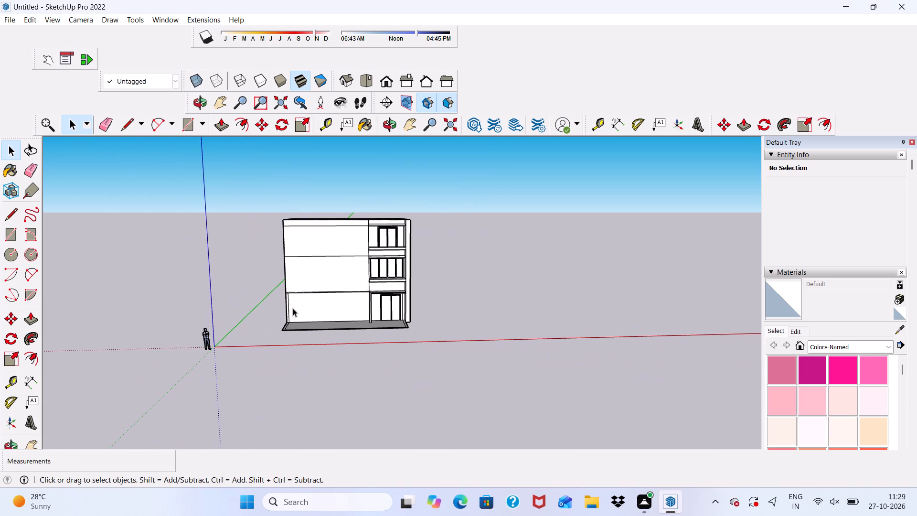
pyautogui.moveTo(292, 308); pyautogui.dragTo(289, 268, button='middle')
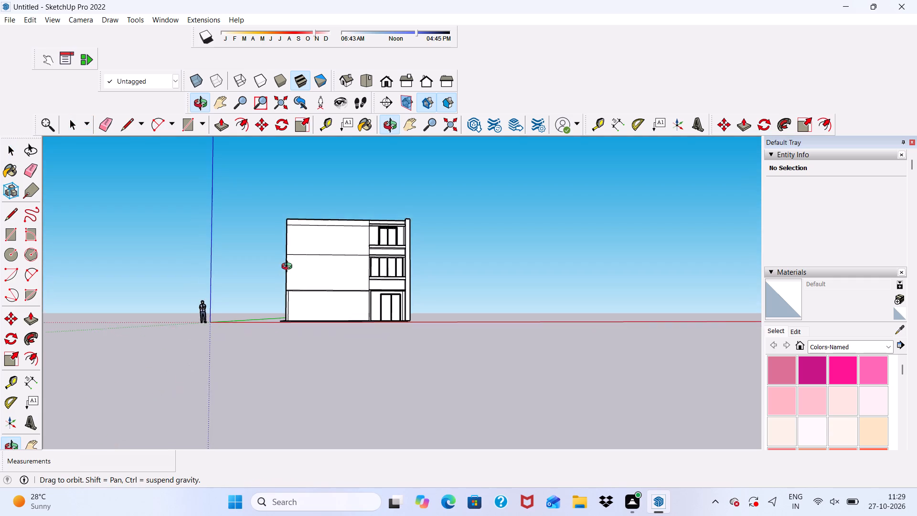
pyautogui.moveTo(289, 268); pyautogui.dragTo(315, 299, button='middle')
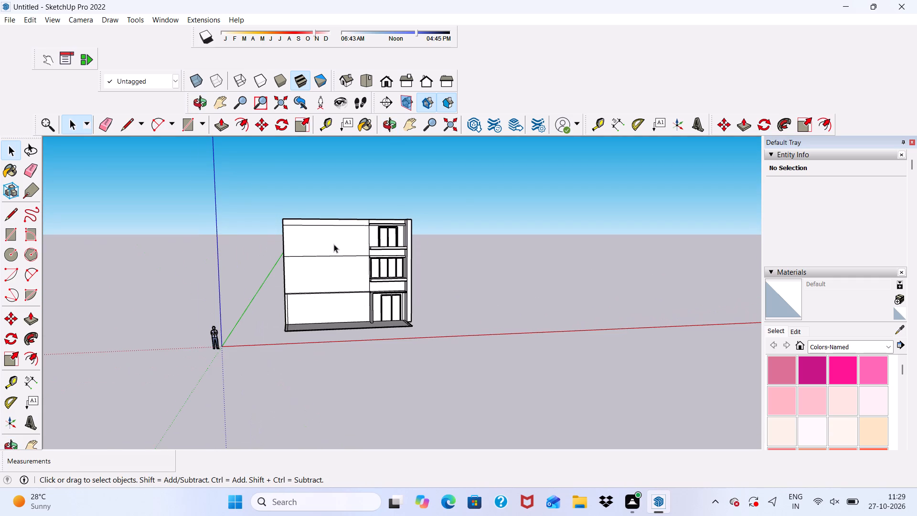
pyautogui.scroll(6, 334, 244)
pyautogui.scroll(5, 391, 377)
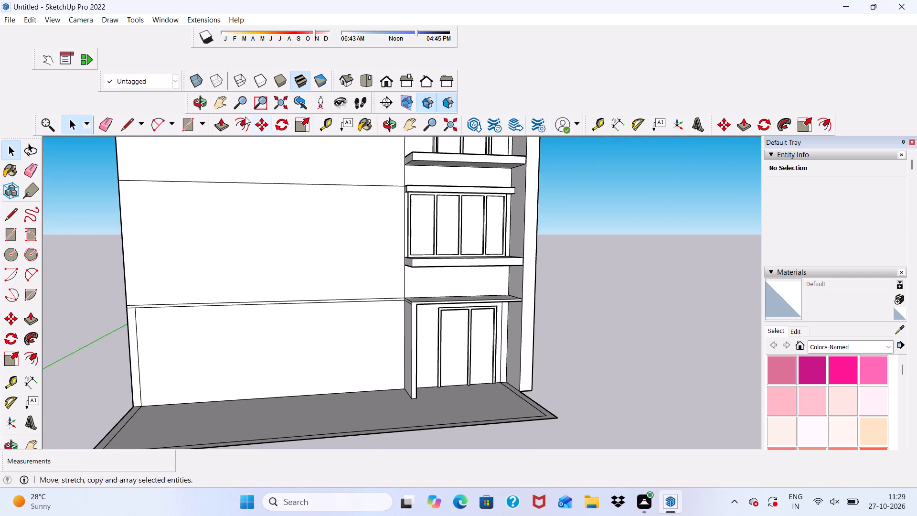
# Draw a vertical rectangle about 34' 3" by 8 1/8" on the blank front wall beside the window bay, from roof edge to floor.
pyautogui.click(185, 126)
pyautogui.scroll(-6, 321, 278)
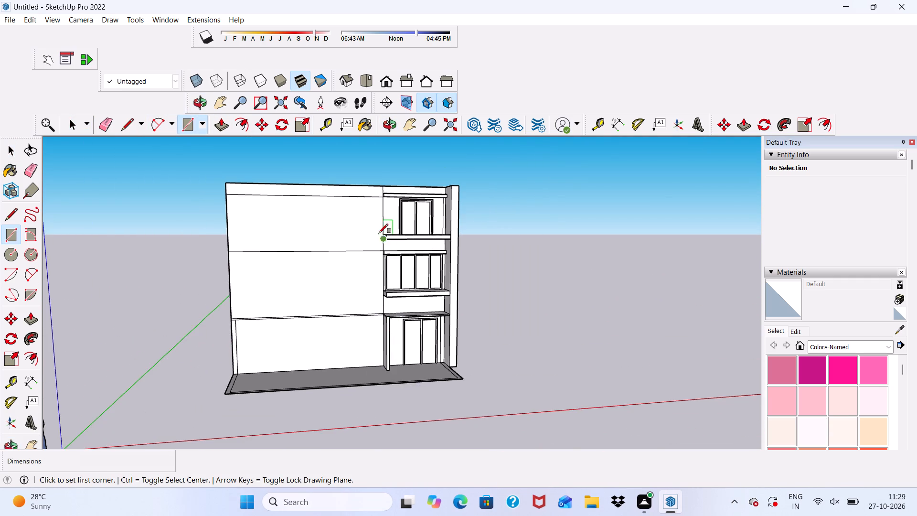
pyautogui.scroll(7, 368, 191)
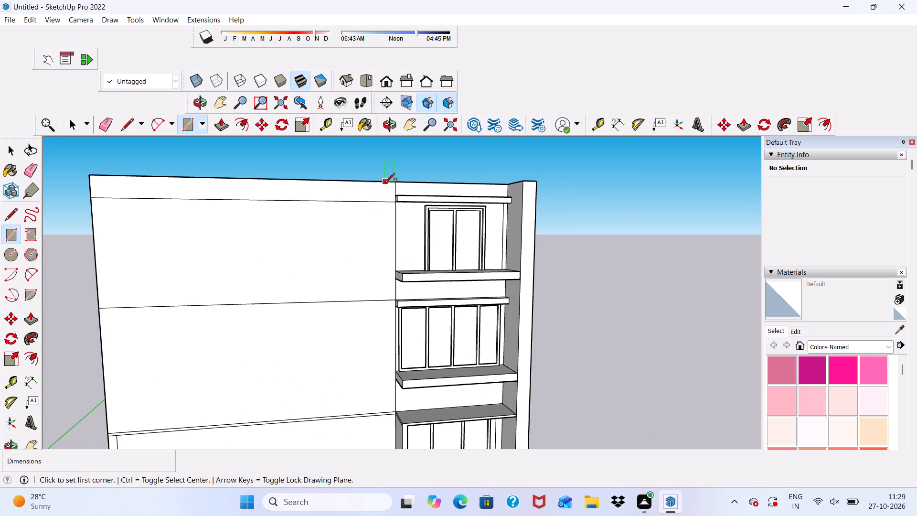
pyautogui.scroll(5, 385, 183)
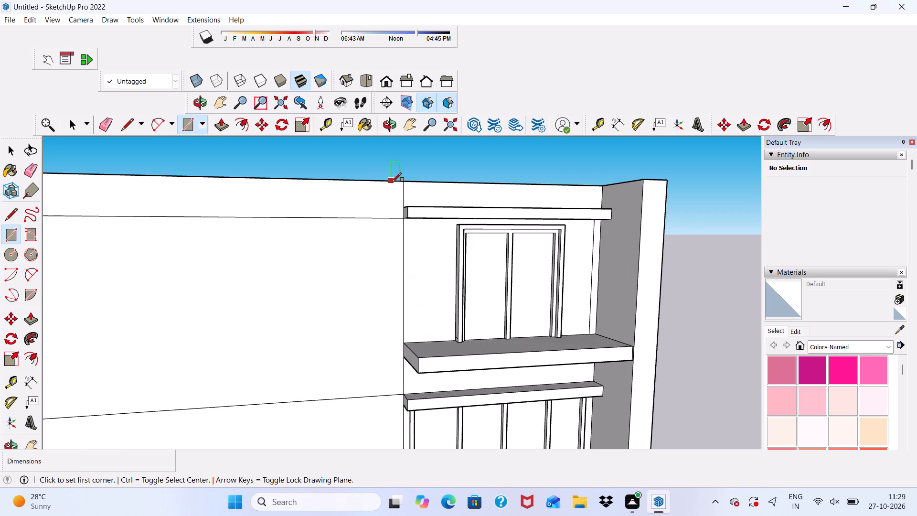
pyautogui.scroll(5, 395, 182)
pyautogui.click(409, 182)
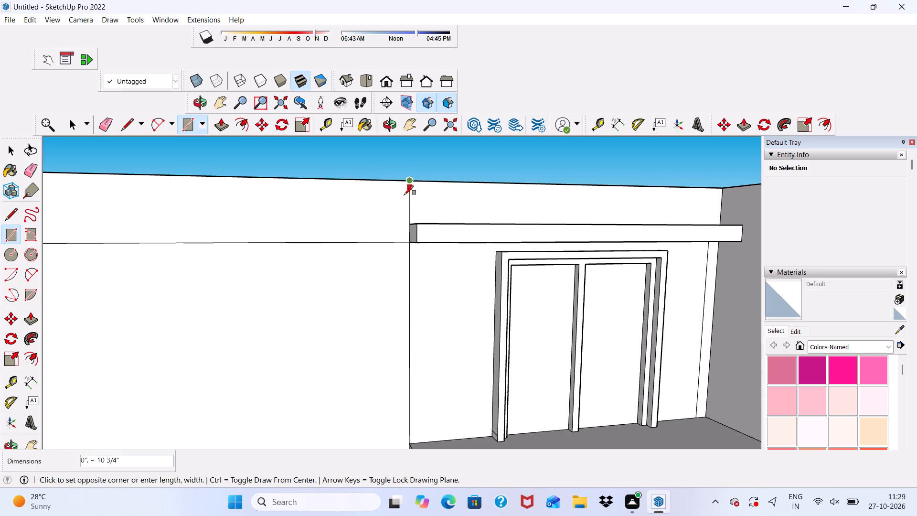
pyautogui.scroll(-11, 404, 197)
pyautogui.scroll(-6, 406, 241)
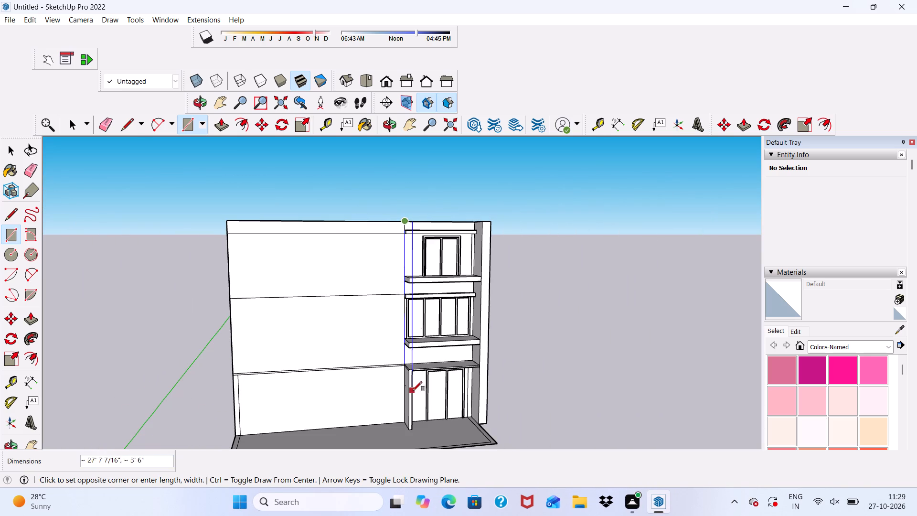
pyautogui.scroll(6, 401, 413)
pyautogui.scroll(-5, 387, 383)
pyautogui.scroll(-5, 362, 316)
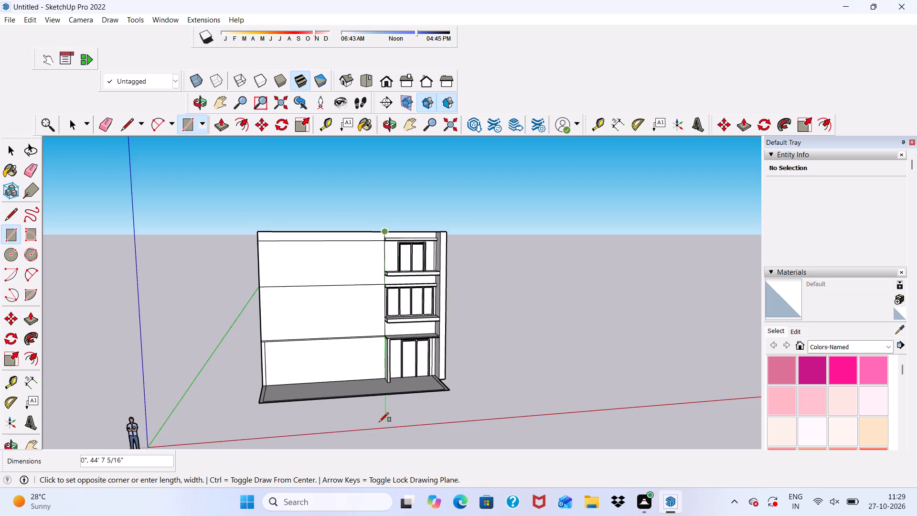
pyautogui.scroll(5, 379, 422)
pyautogui.scroll(6, 379, 342)
pyautogui.scroll(5, 386, 384)
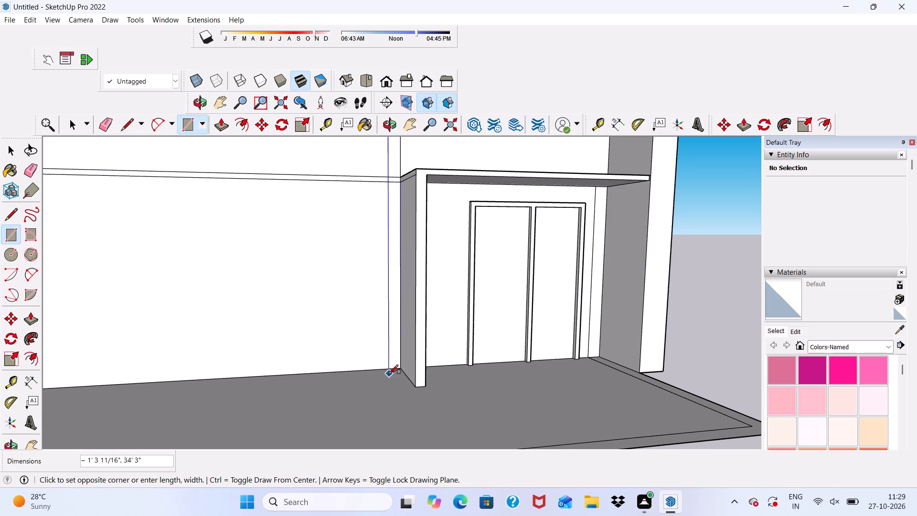
pyautogui.scroll(2, 388, 370)
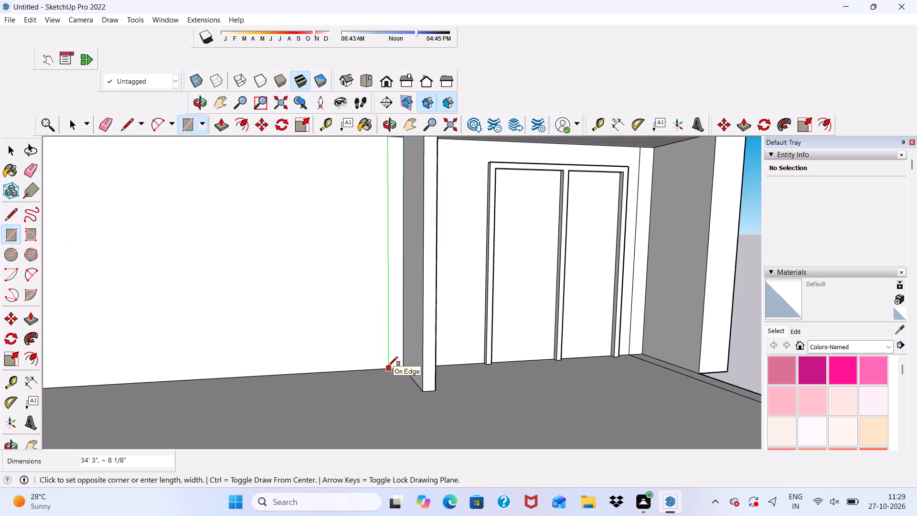
pyautogui.click(388, 366)
pyautogui.scroll(-7, 390, 378)
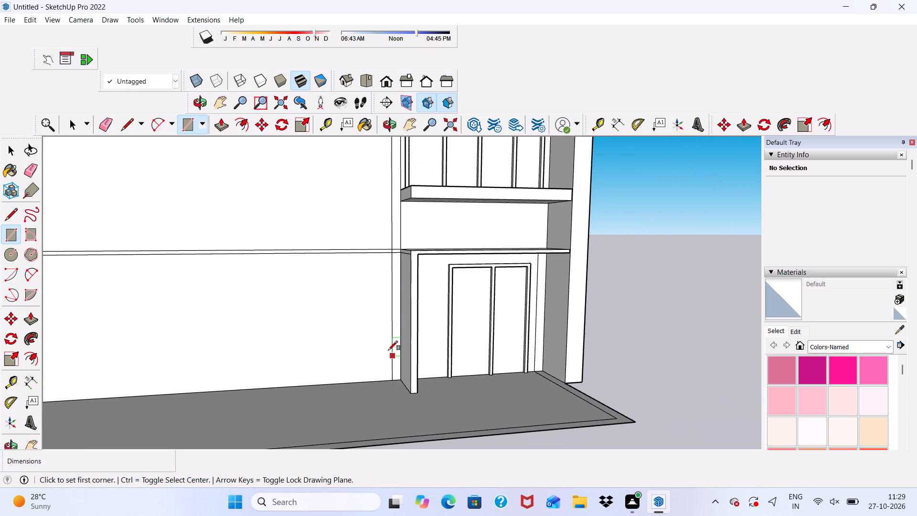
pyautogui.press('space')
# Erase the horizontal floor and band line segments crossing the narrow vertical strip beside the window bay at each storey.
pyautogui.scroll(2, 392, 301)
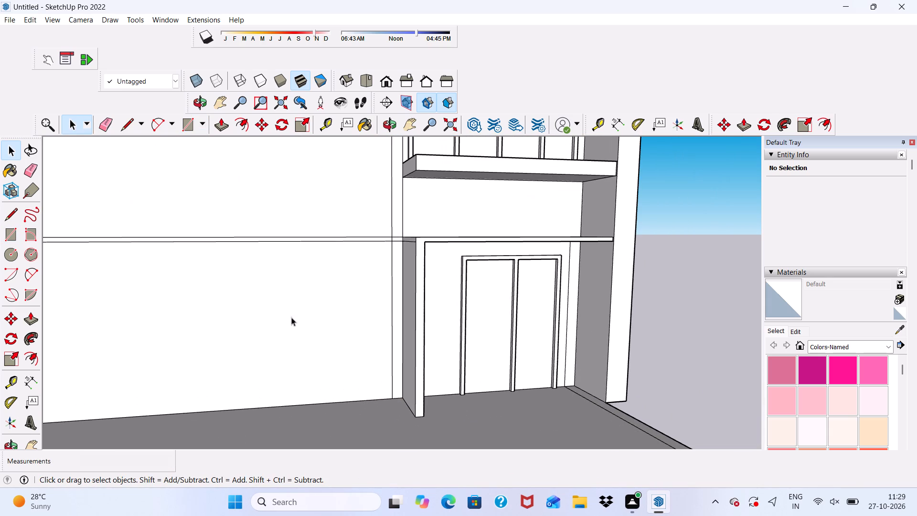
pyautogui.click(100, 128)
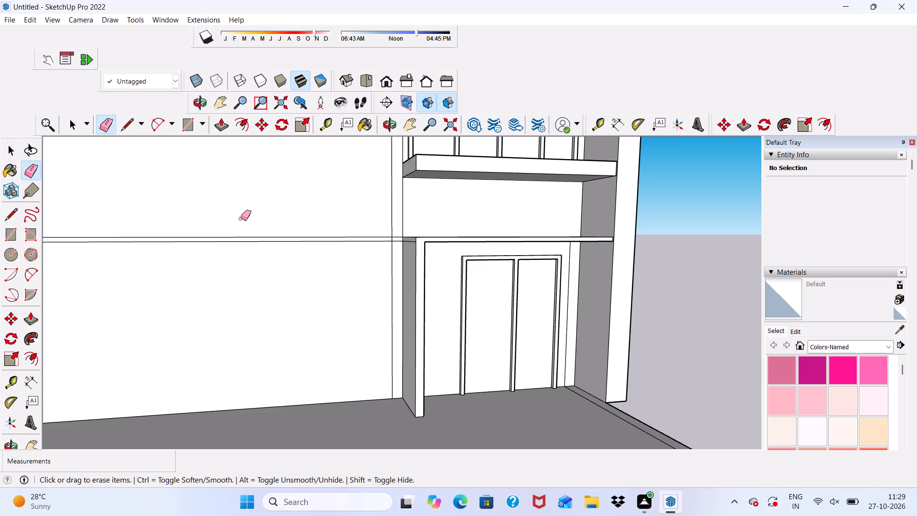
pyautogui.scroll(2, 377, 279)
pyautogui.scroll(5, 402, 232)
pyautogui.moveTo(401, 217); pyautogui.dragTo(401, 235)
pyautogui.scroll(-13, 401, 235)
pyautogui.scroll(6, 394, 162)
pyautogui.scroll(-2, 397, 155)
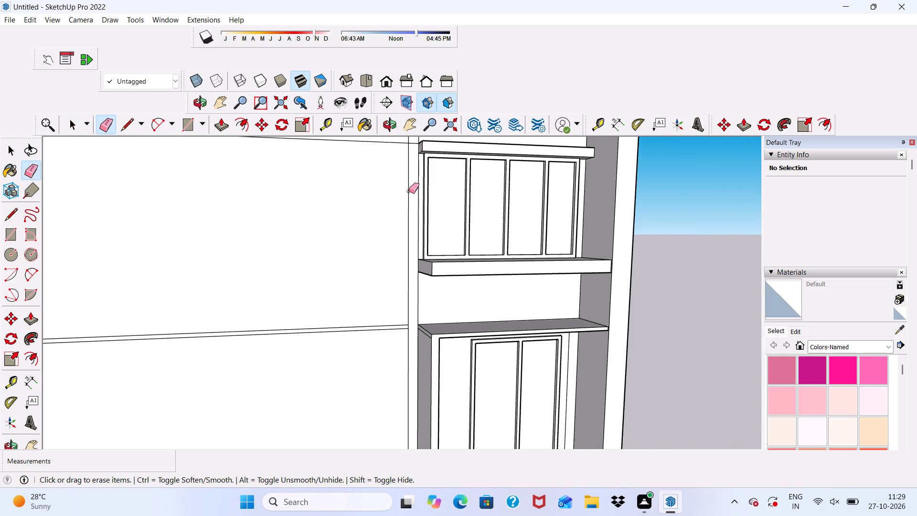
pyautogui.scroll(-5, 409, 197)
pyautogui.scroll(-5, 425, 253)
pyautogui.scroll(17, 424, 182)
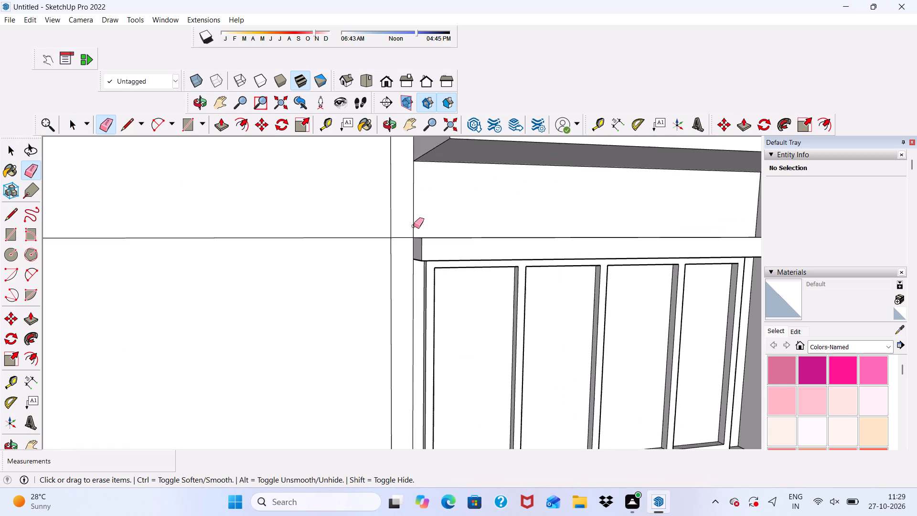
pyautogui.click(398, 238)
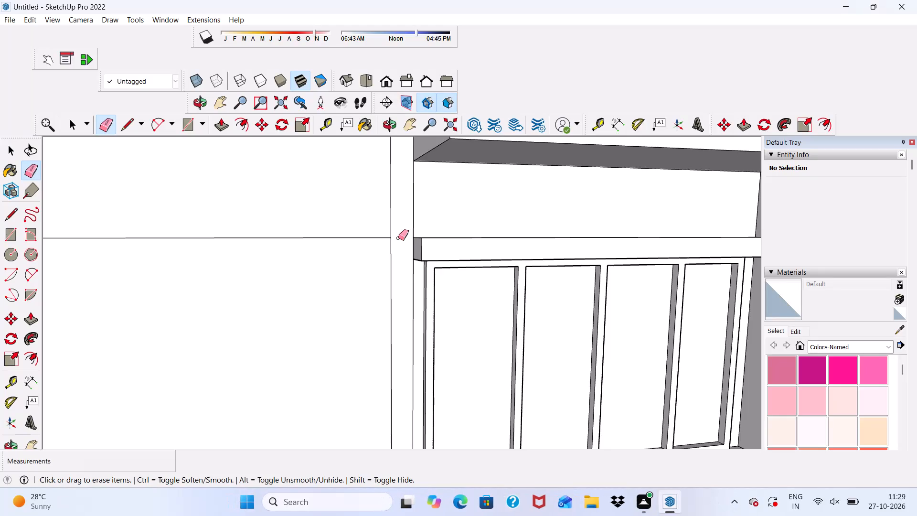
pyautogui.scroll(-14, 398, 238)
pyautogui.scroll(6, 398, 204)
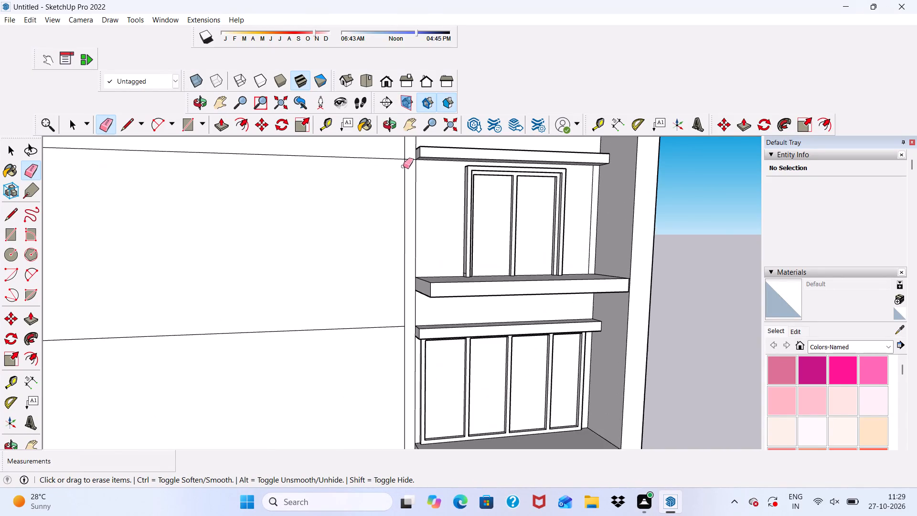
pyautogui.scroll(9, 407, 156)
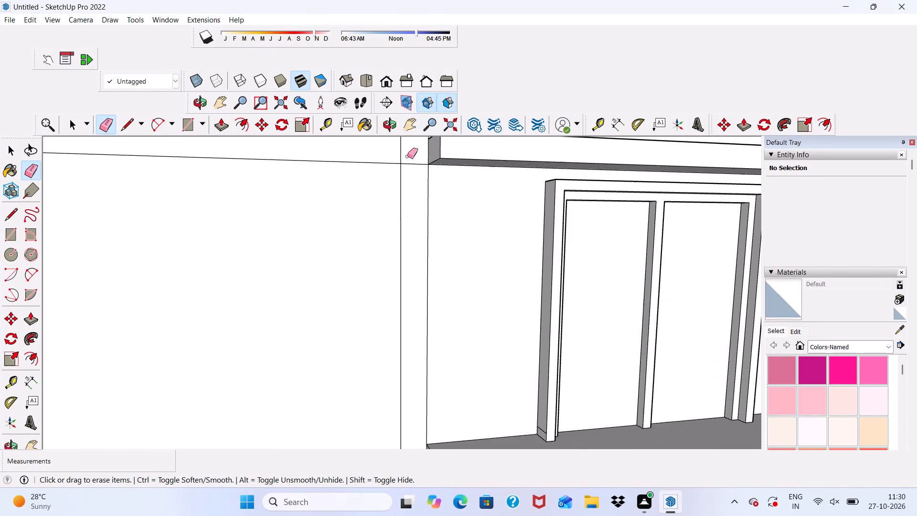
pyautogui.scroll(1, 407, 156)
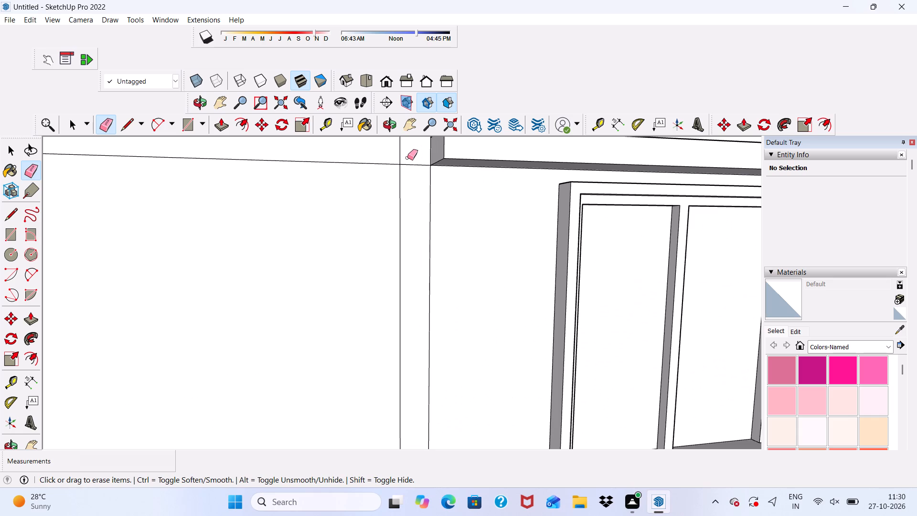
pyautogui.moveTo(406, 161); pyautogui.dragTo(407, 168)
pyautogui.press('space')
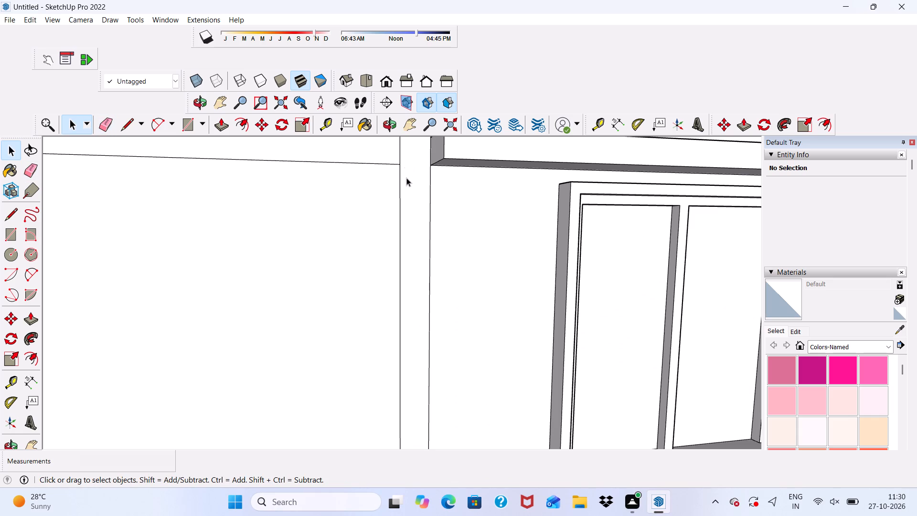
# Push/Pull the narrow vertical strip outward about 3' 5 9/16" to form a full-height fin beside the window bay.
pyautogui.scroll(3, 406, 179)
pyautogui.click(406, 183)
pyautogui.scroll(-5, 406, 183)
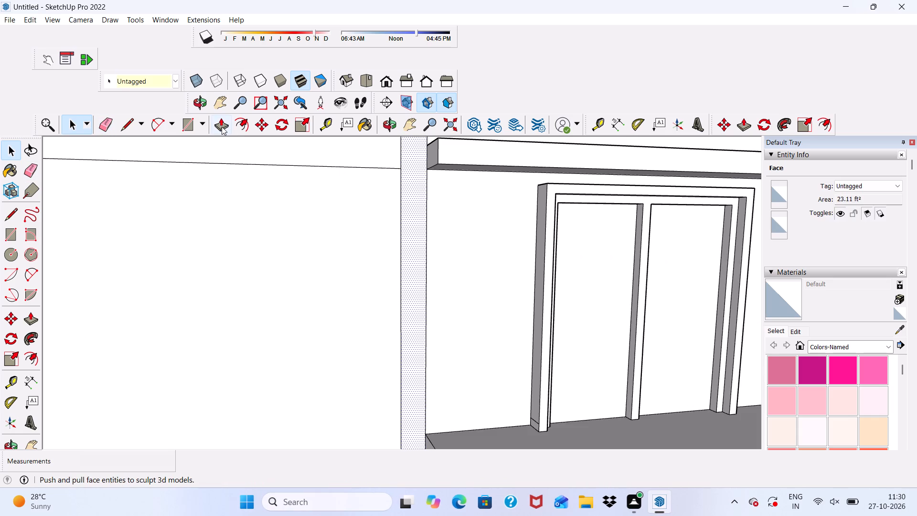
pyautogui.click(222, 127)
pyautogui.click(412, 366)
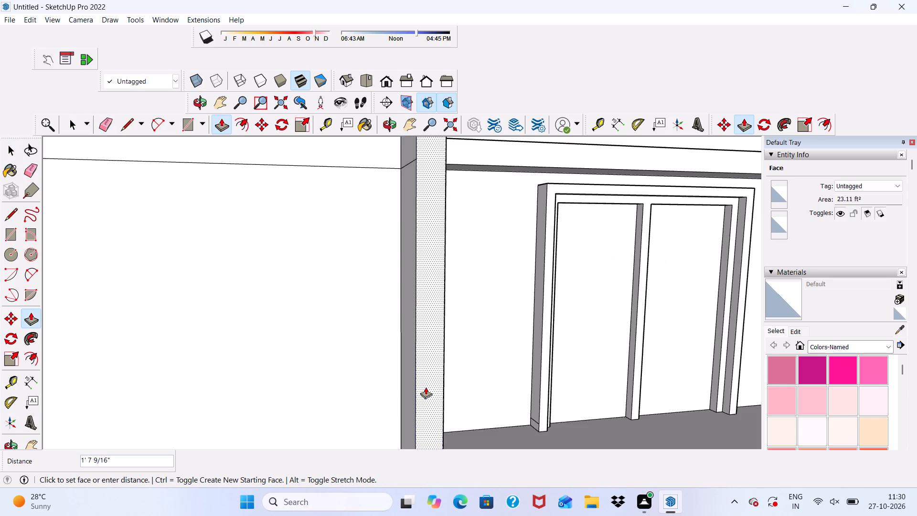
pyautogui.scroll(-3, 426, 387)
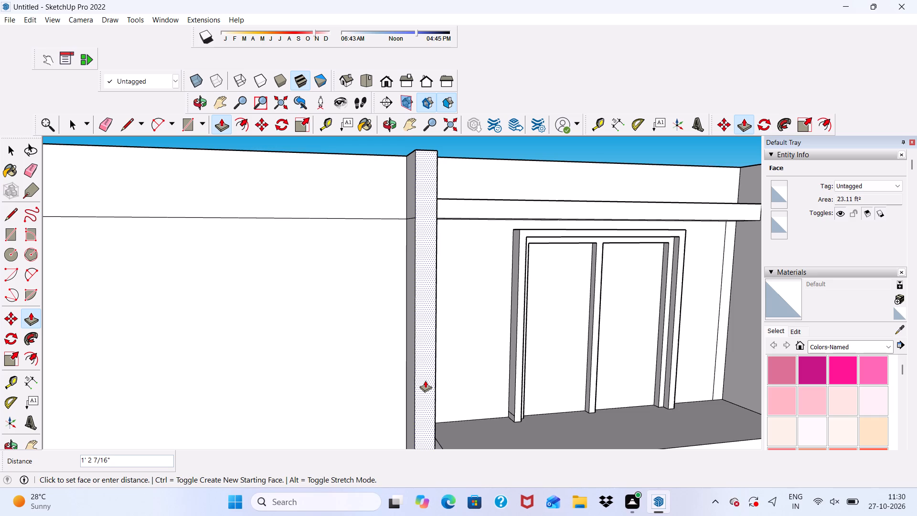
pyautogui.scroll(-6, 423, 375)
pyautogui.scroll(-10, 413, 334)
pyautogui.scroll(-5, 423, 374)
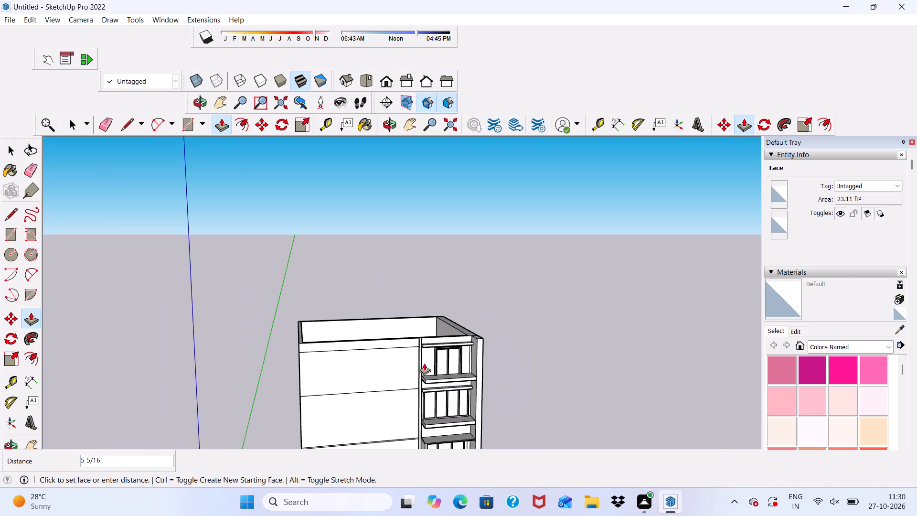
pyautogui.scroll(-5, 424, 363)
pyautogui.scroll(4, 428, 426)
pyautogui.scroll(-1, 427, 437)
pyautogui.moveTo(427, 437); pyautogui.dragTo(338, 381, button='middle')
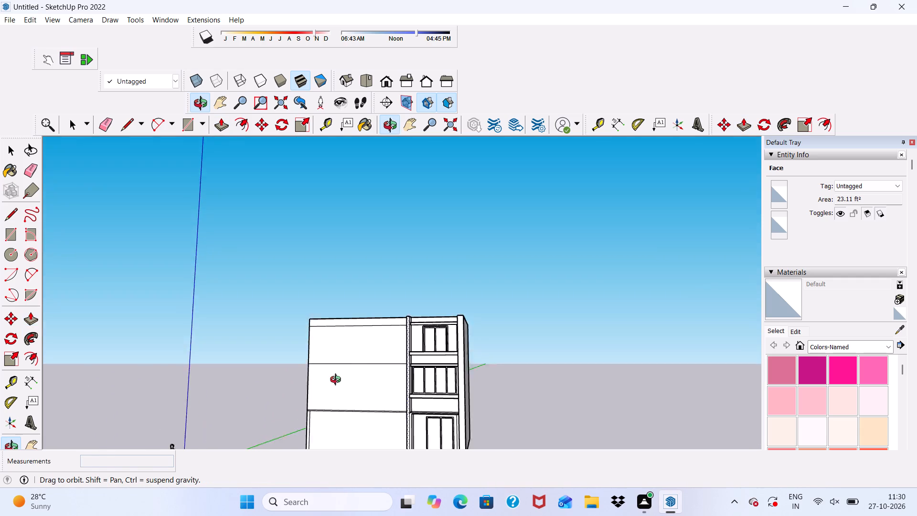
pyautogui.moveTo(338, 381); pyautogui.dragTo(327, 377, button='middle')
pyautogui.scroll(1, 357, 376)
pyautogui.scroll(-5, 367, 348)
pyautogui.scroll(6, 406, 390)
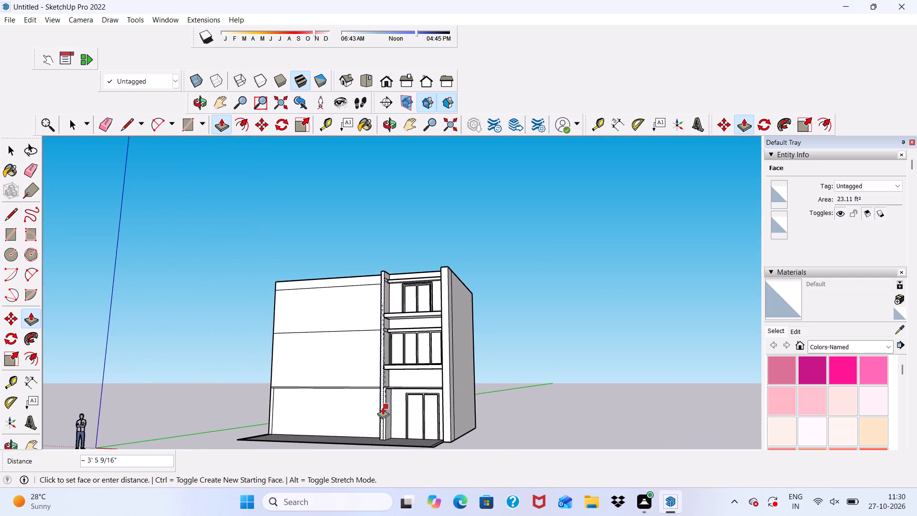
pyautogui.scroll(5, 383, 407)
pyautogui.click(383, 407)
pyautogui.moveTo(374, 322); pyautogui.dragTo(383, 347, button='middle')
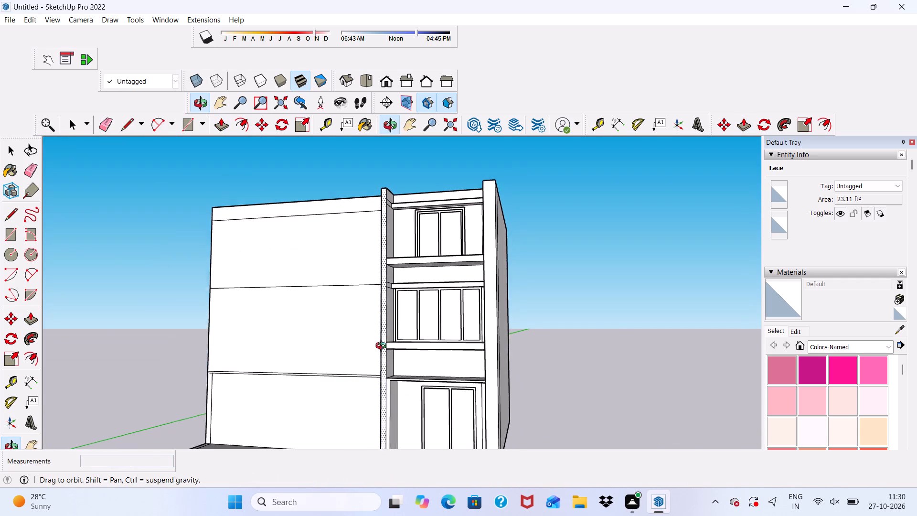
pyautogui.moveTo(383, 347); pyautogui.dragTo(383, 348, button='middle')
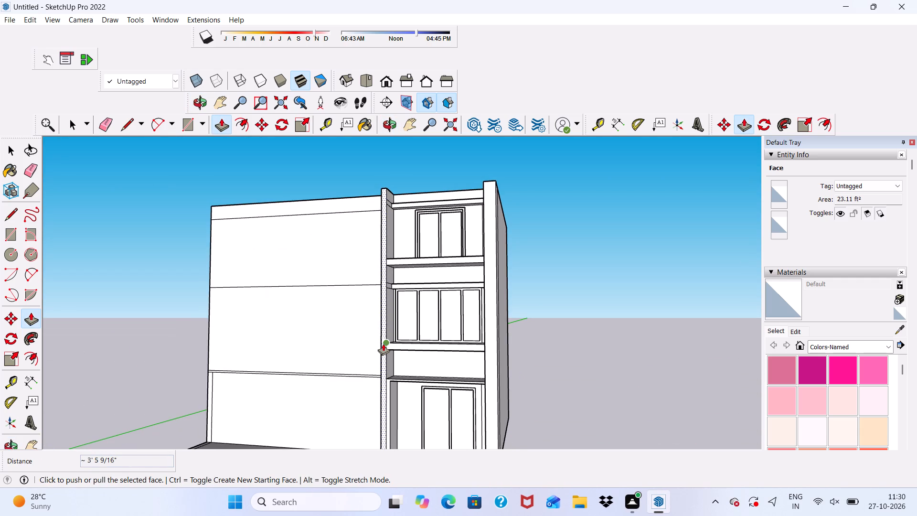
pyautogui.press('space')
pyautogui.moveTo(388, 299); pyautogui.dragTo(317, 383, button='middle')
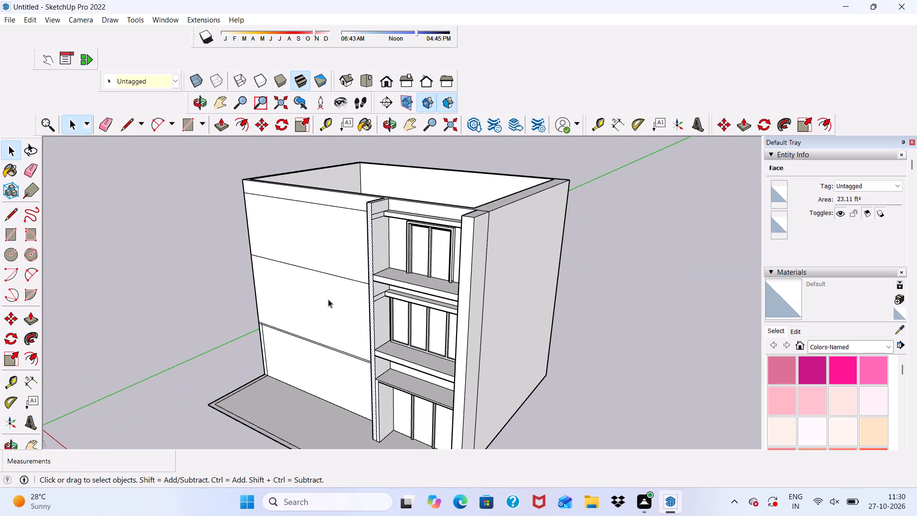
pyautogui.click(640, 350)
# Erase the leftover band lines on the fin's side facing the window bay, at the top and middle storeys.
pyautogui.click(100, 122)
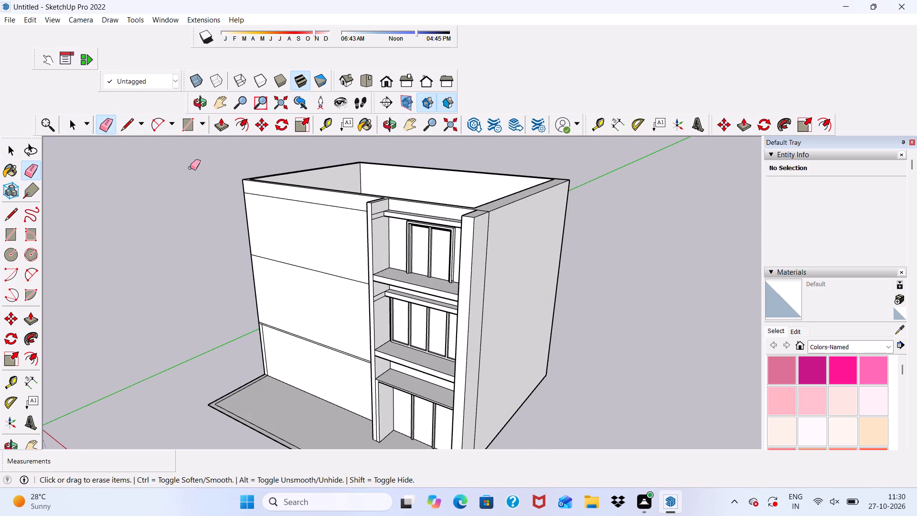
pyautogui.scroll(4, 343, 235)
pyautogui.scroll(4, 436, 194)
pyautogui.scroll(4, 398, 204)
pyautogui.moveTo(373, 197); pyautogui.dragTo(370, 230)
pyautogui.scroll(-12, 377, 211)
pyautogui.moveTo(404, 235); pyautogui.dragTo(521, 161, button='middle')
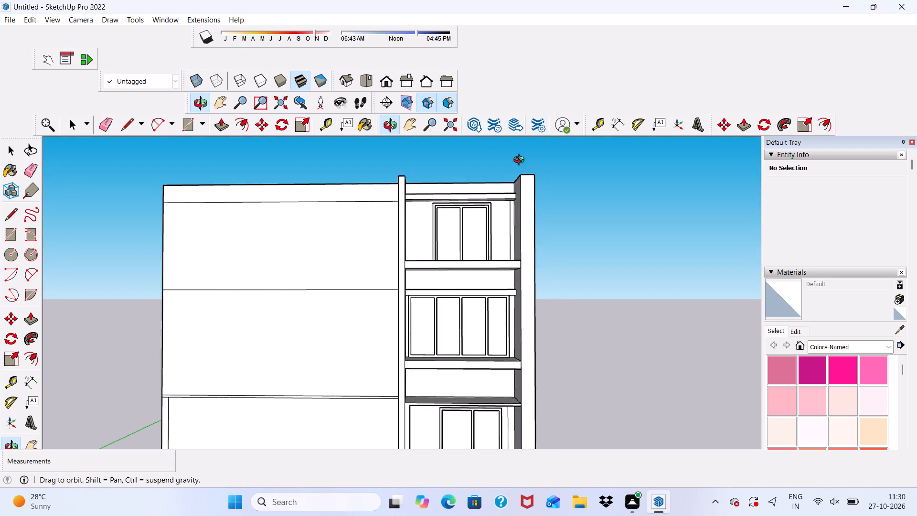
pyautogui.moveTo(521, 161); pyautogui.dragTo(387, 209, button='middle')
pyautogui.scroll(2, 421, 304)
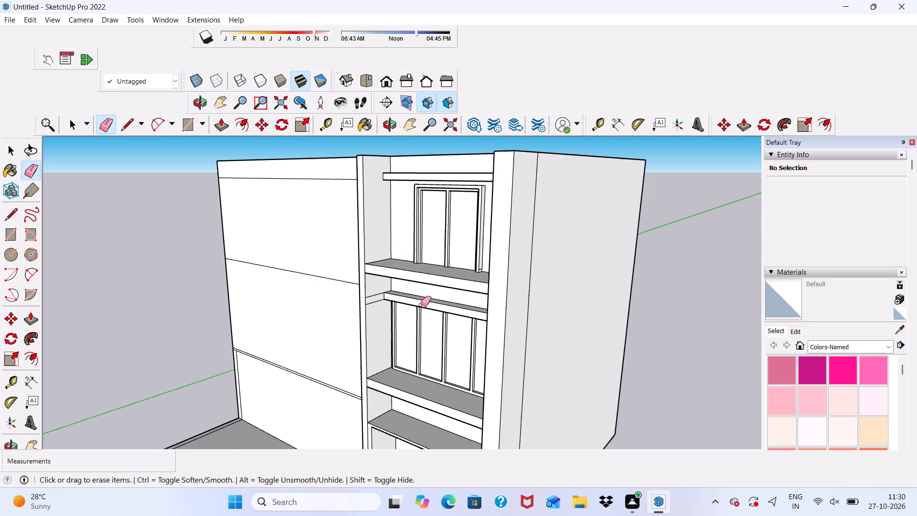
pyautogui.scroll(4, 421, 304)
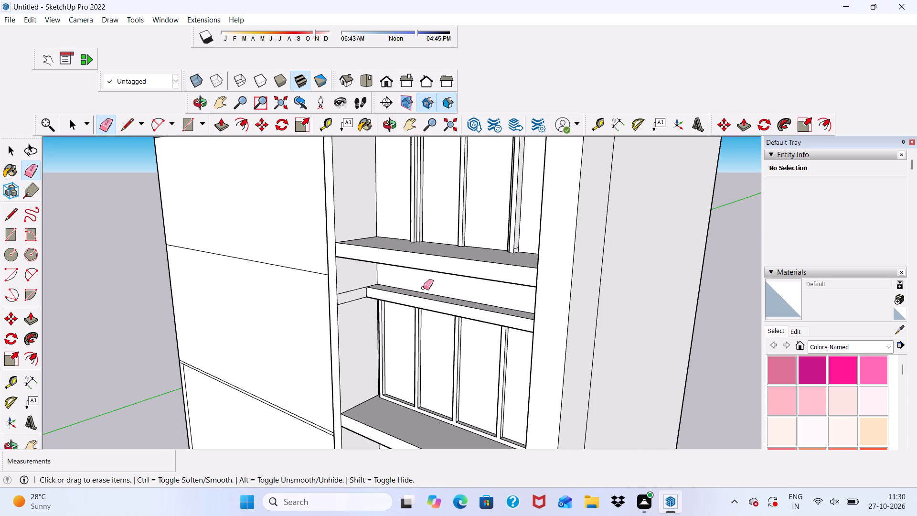
pyautogui.scroll(4, 424, 265)
pyautogui.moveTo(327, 298); pyautogui.dragTo(324, 318)
pyautogui.scroll(-15, 329, 314)
pyautogui.moveTo(413, 301); pyautogui.dragTo(414, 242, button='middle')
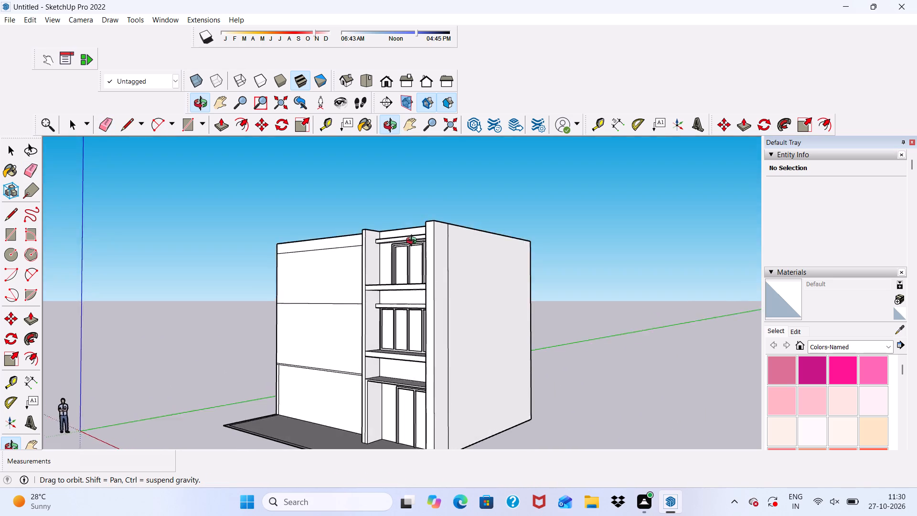
# Examine the building's front facade, its blank storey walls and the fin-framed window bay from several angles and distances.
pyautogui.moveTo(414, 242); pyautogui.dragTo(562, 284, button='middle')
pyautogui.press('space')
pyautogui.scroll(-5, 550, 309)
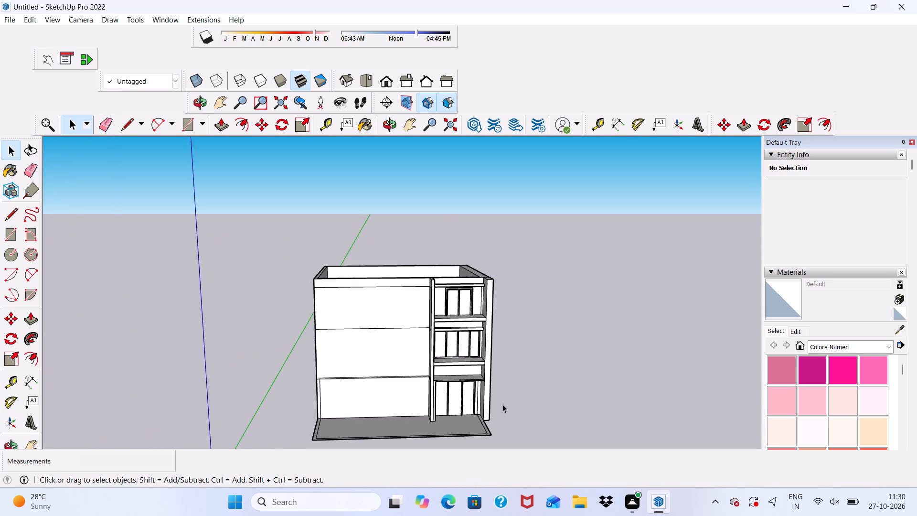
pyautogui.moveTo(502, 404); pyautogui.dragTo(473, 311, button='middle')
pyautogui.scroll(2, 472, 311)
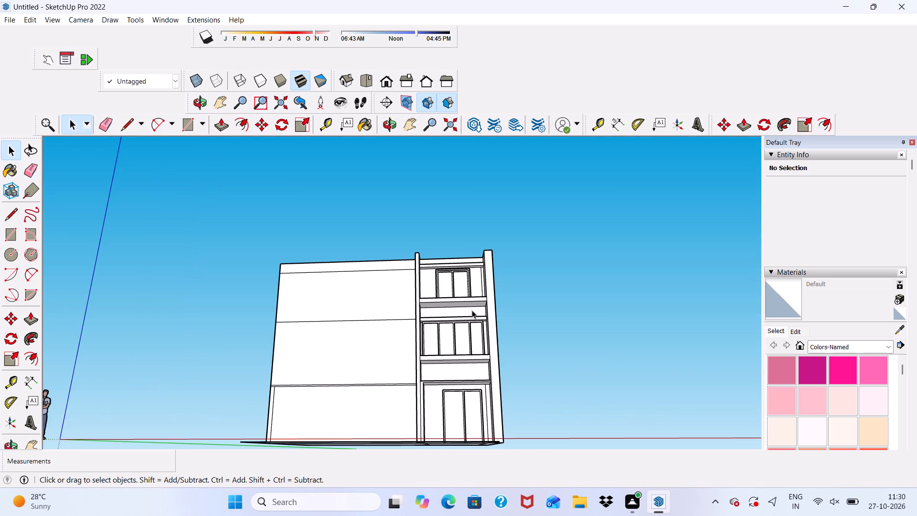
pyautogui.press('space')
pyautogui.scroll(-5, 447, 310)
pyautogui.scroll(1, 356, 335)
pyautogui.moveTo(356, 335); pyautogui.dragTo(367, 371, button='middle')
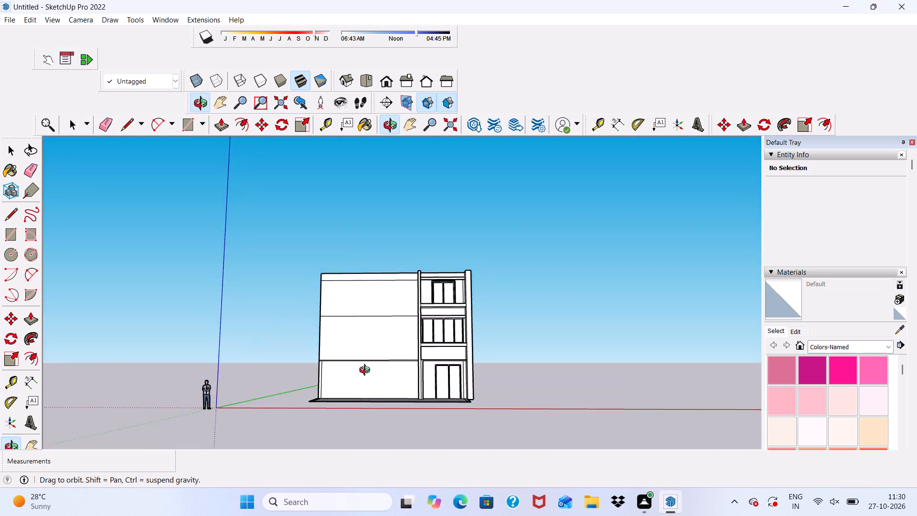
pyautogui.moveTo(367, 371); pyautogui.dragTo(395, 407, button='middle')
pyautogui.scroll(5, 395, 407)
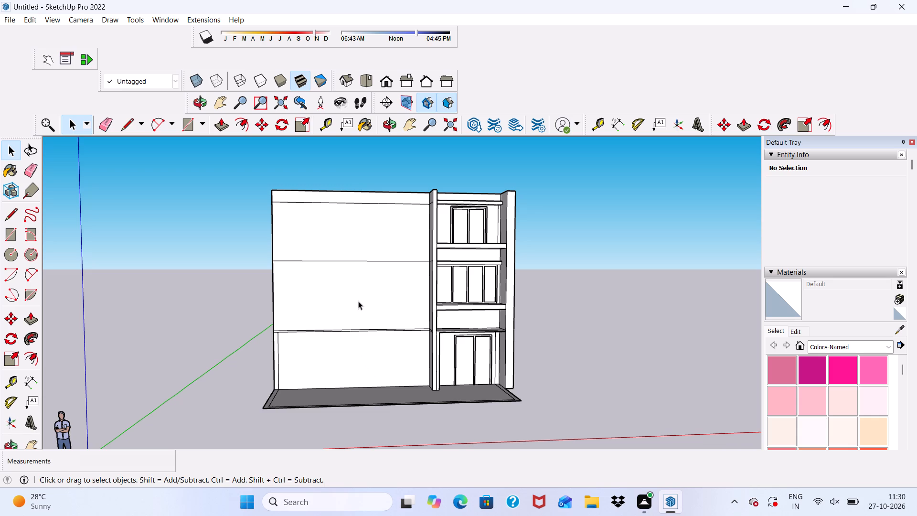
pyautogui.scroll(-6, 360, 296)
pyautogui.moveTo(401, 357); pyautogui.dragTo(396, 321, button='middle')
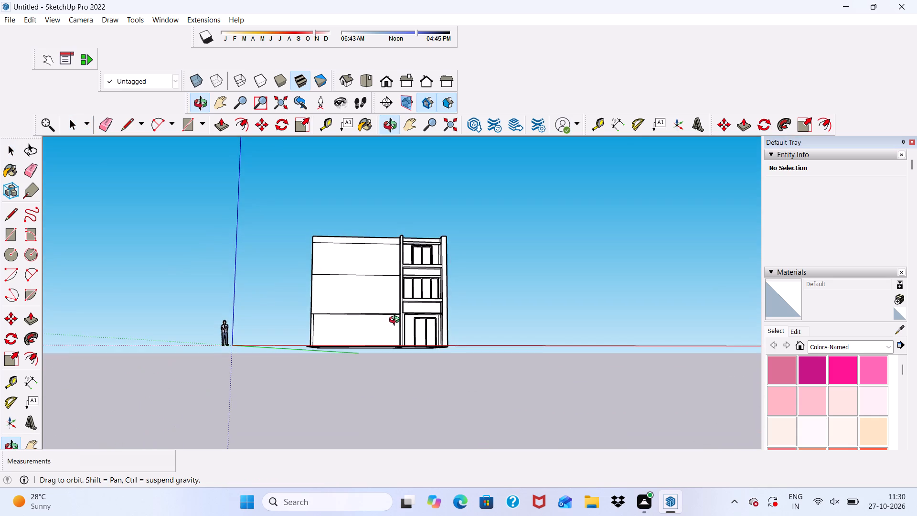
pyautogui.moveTo(396, 321); pyautogui.dragTo(392, 361, button='middle')
pyautogui.scroll(-9, 389, 351)
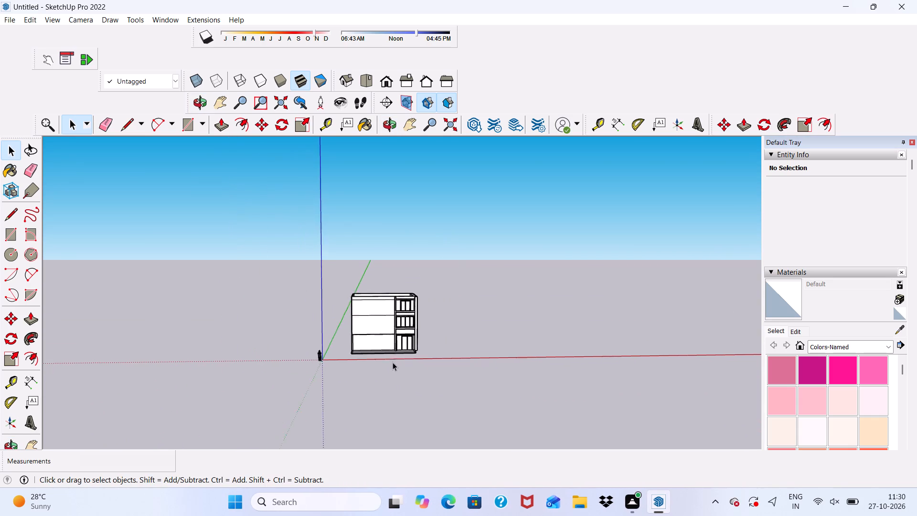
pyautogui.scroll(-1, 393, 362)
pyautogui.scroll(7, 369, 333)
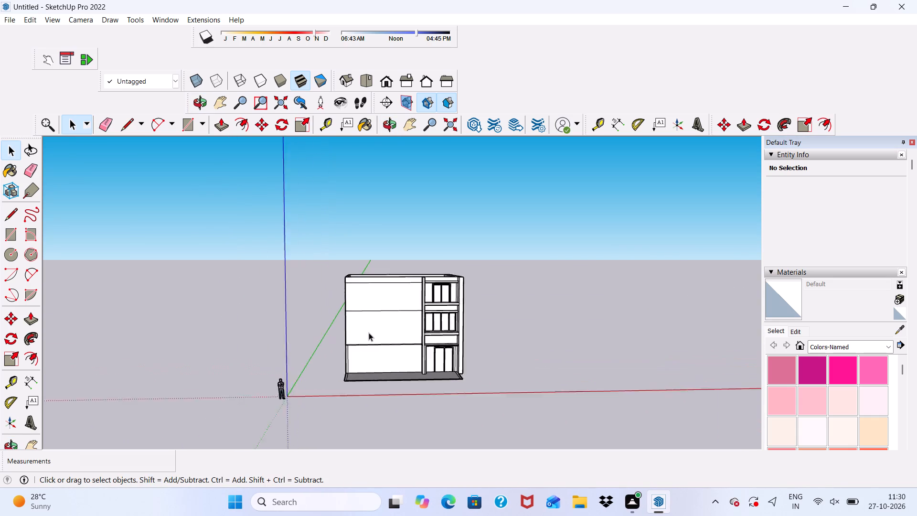
pyautogui.scroll(5, 369, 333)
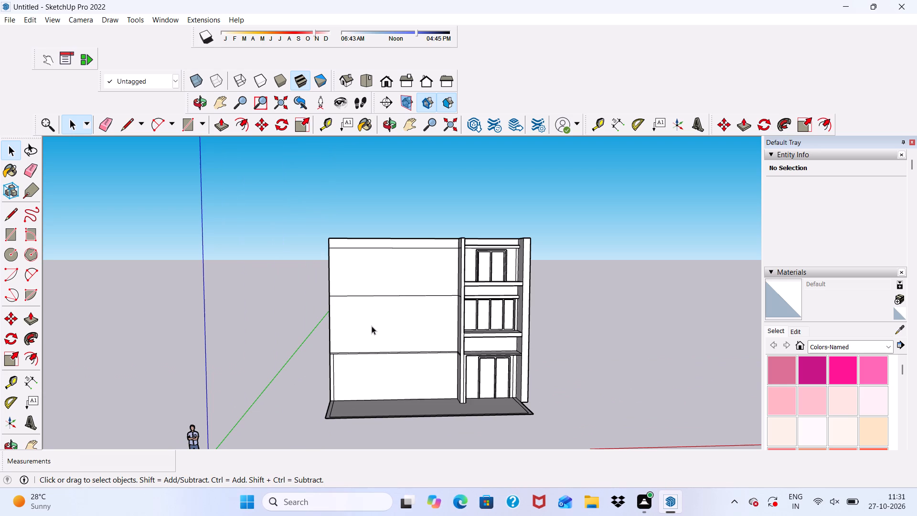
pyautogui.scroll(-3, 376, 320)
pyautogui.scroll(3, 376, 320)
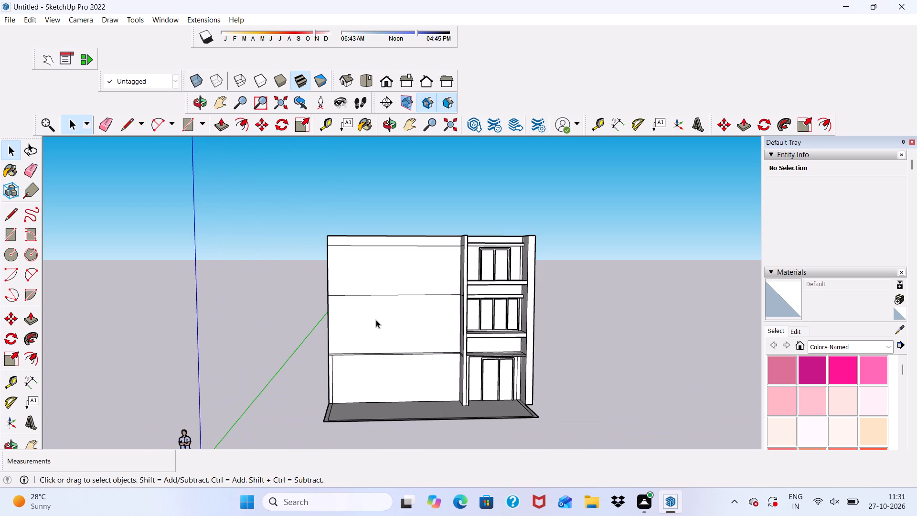
pyautogui.click(376, 319)
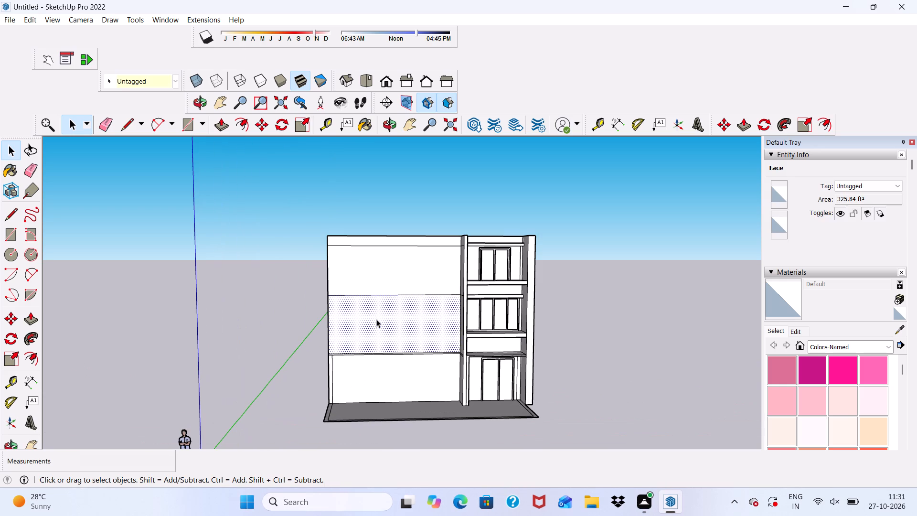
pyautogui.scroll(-4, 376, 319)
pyautogui.moveTo(392, 338); pyautogui.dragTo(386, 295, button='middle')
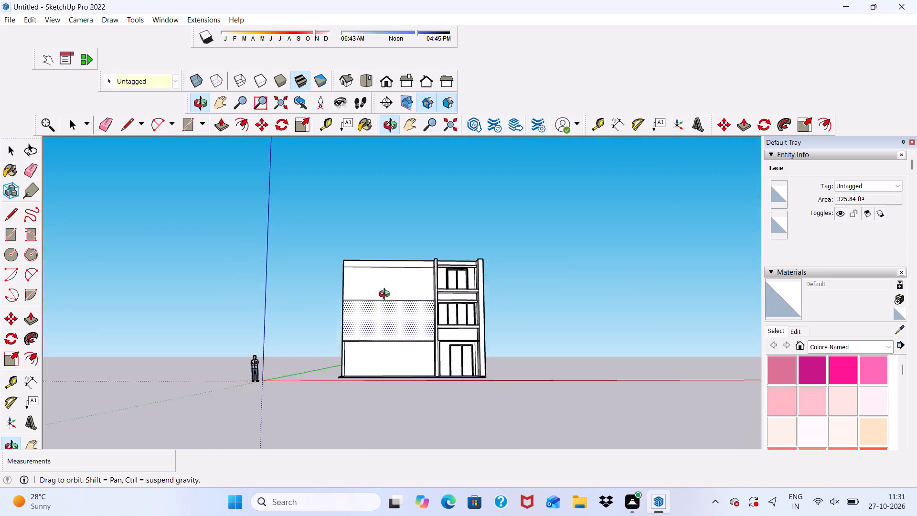
pyautogui.moveTo(386, 295); pyautogui.dragTo(377, 304, button='middle')
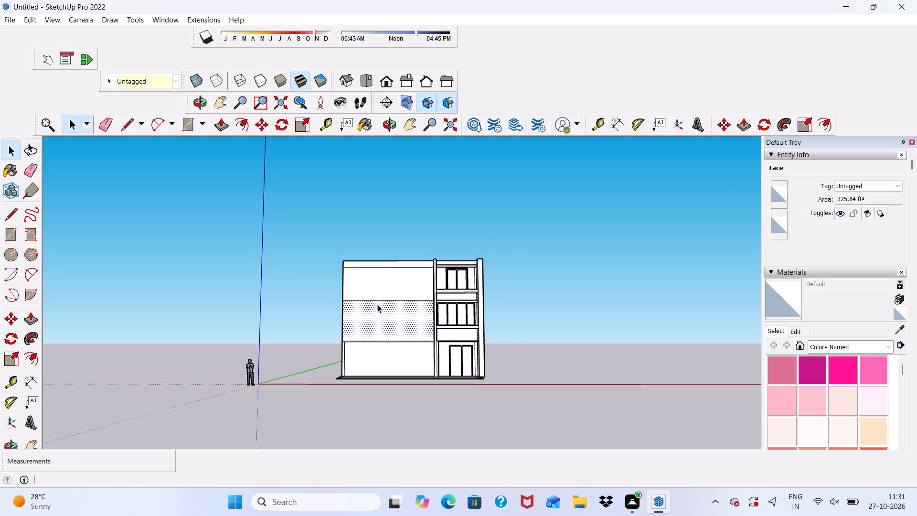
pyautogui.moveTo(397, 314); pyautogui.dragTo(403, 337, button='middle')
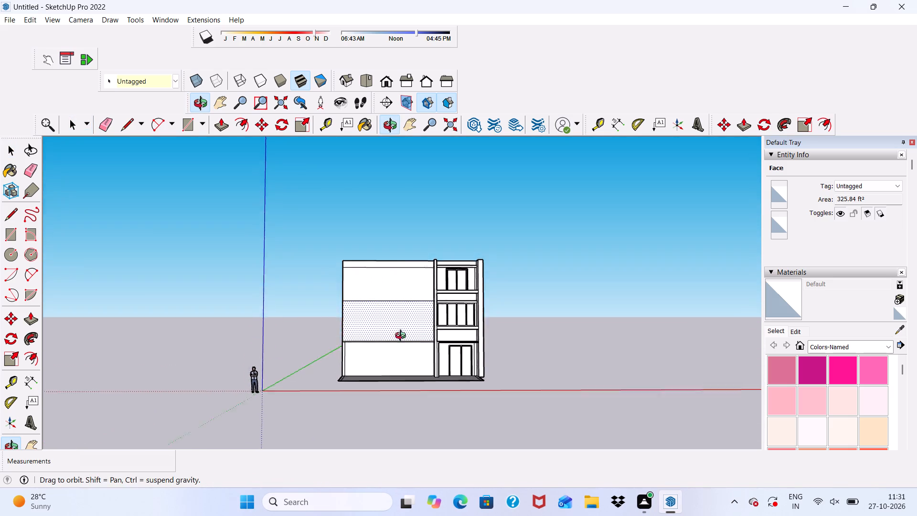
pyautogui.moveTo(403, 337); pyautogui.dragTo(378, 376, button='middle')
pyautogui.scroll(3, 378, 376)
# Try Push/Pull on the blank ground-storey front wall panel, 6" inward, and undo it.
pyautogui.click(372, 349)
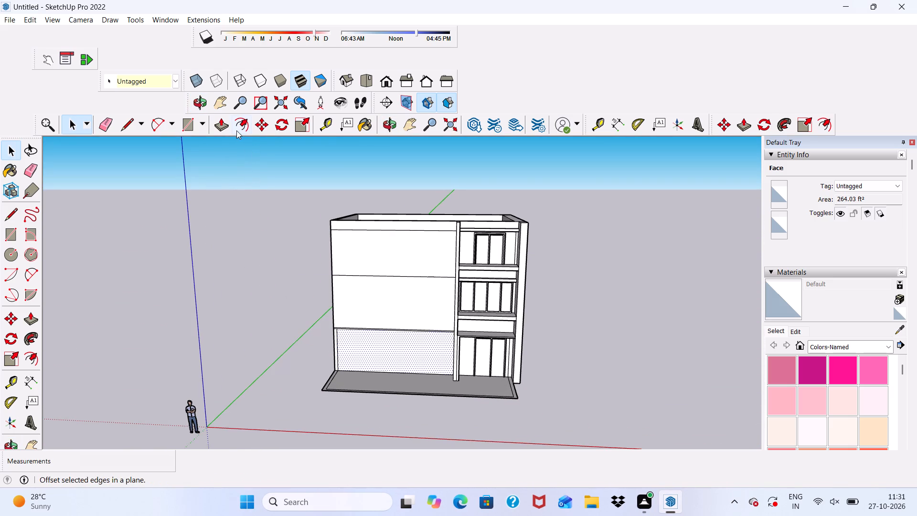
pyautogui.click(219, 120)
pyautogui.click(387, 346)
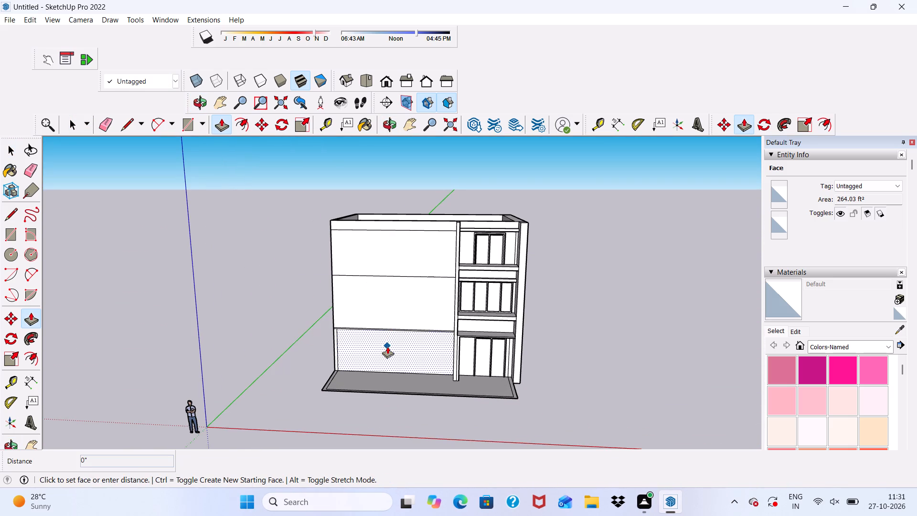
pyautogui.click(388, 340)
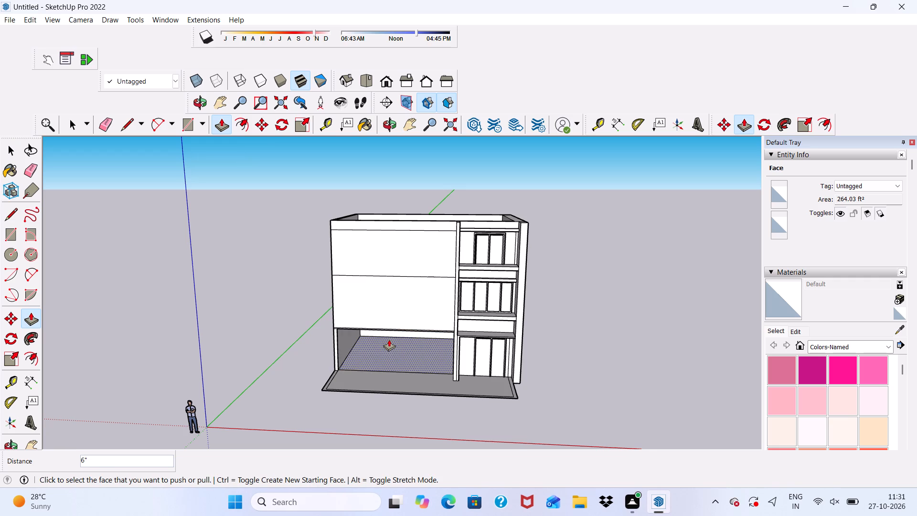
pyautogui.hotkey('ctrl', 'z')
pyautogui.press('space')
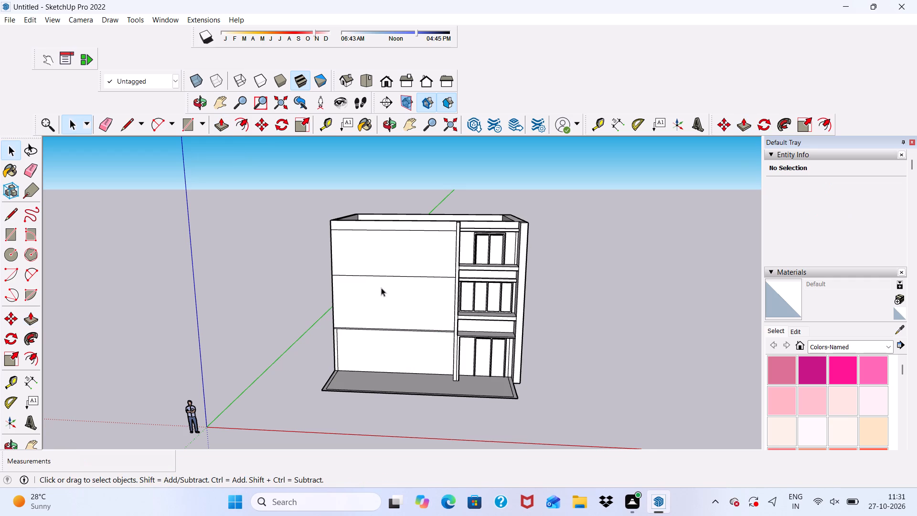
# Push/Pull the sunken floor face inside the open-topped walls up 24' to close the roof level with the wall tops.
pyautogui.moveTo(381, 286); pyautogui.dragTo(202, 474, button='middle')
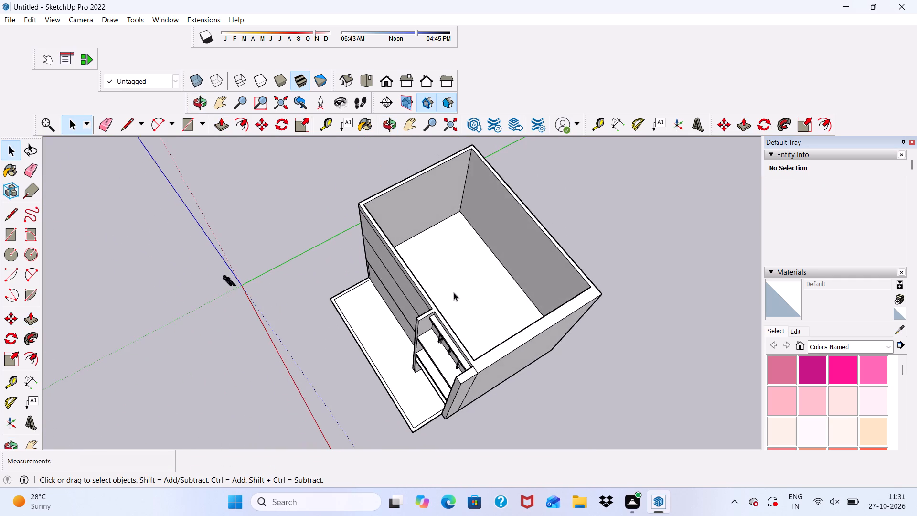
pyautogui.scroll(3, 492, 272)
pyautogui.click(446, 272)
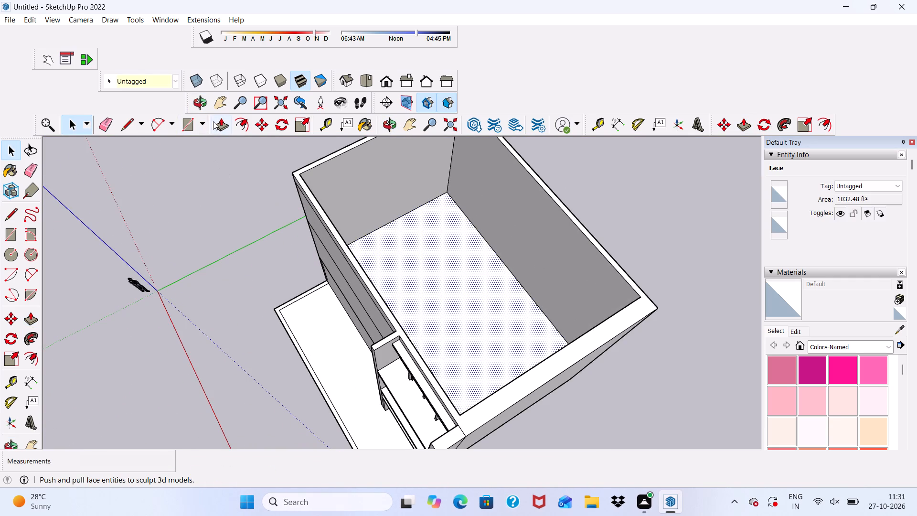
pyautogui.click(216, 121)
pyautogui.click(454, 231)
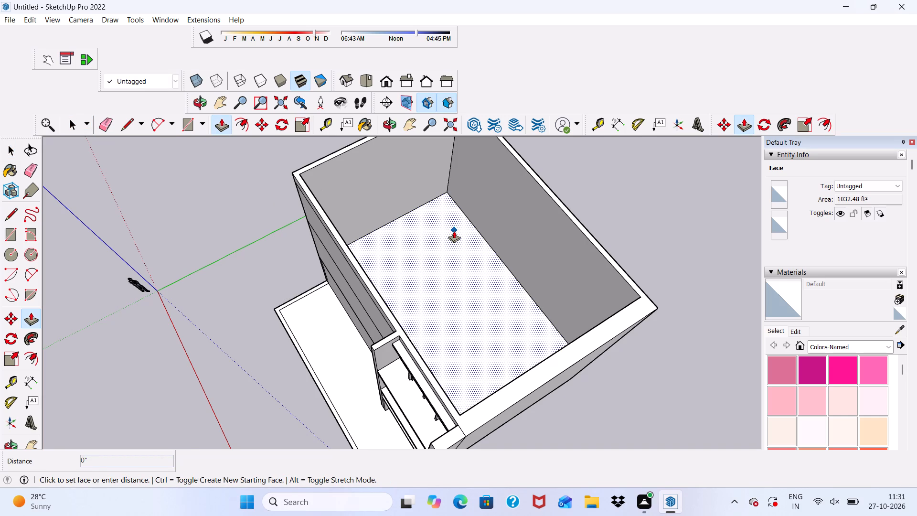
pyautogui.click(587, 240)
pyautogui.scroll(-1, 563, 284)
pyautogui.moveTo(562, 285); pyautogui.dragTo(698, 110, button='middle')
pyautogui.press('space')
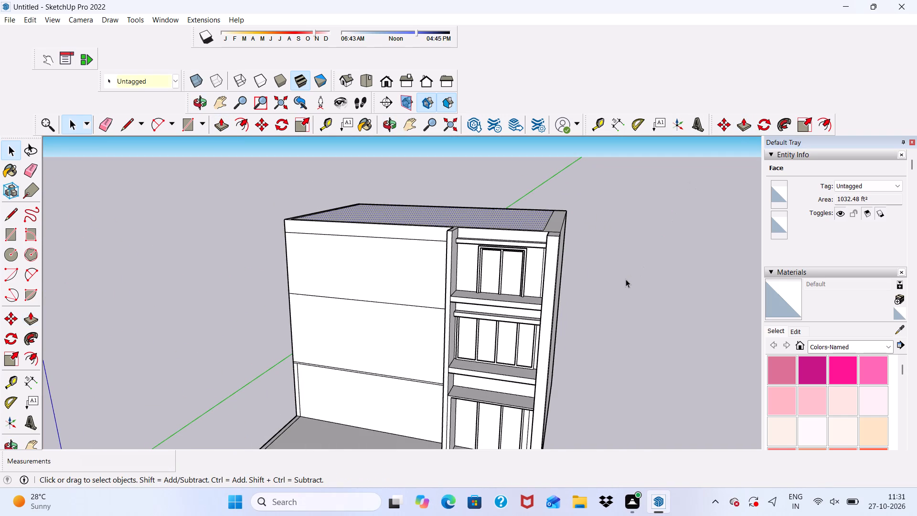
pyautogui.click(626, 279)
# Push/Pull the blank ground-storey front wall panel beside the fin inward 6" to open the storey's interior.
pyautogui.scroll(-2, 597, 272)
pyautogui.moveTo(489, 268); pyautogui.dragTo(491, 311, button='middle')
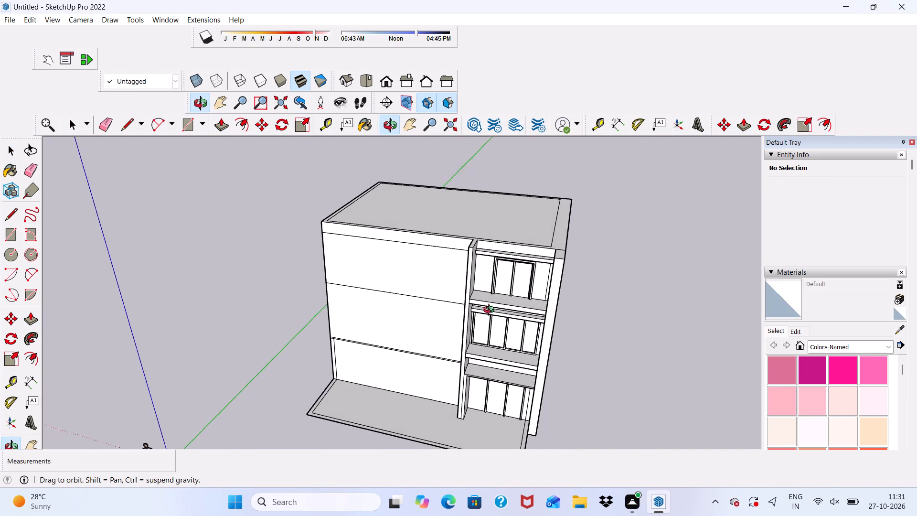
pyautogui.moveTo(491, 311); pyautogui.dragTo(477, 323, button='middle')
pyautogui.moveTo(403, 354); pyautogui.dragTo(483, 280, button='middle')
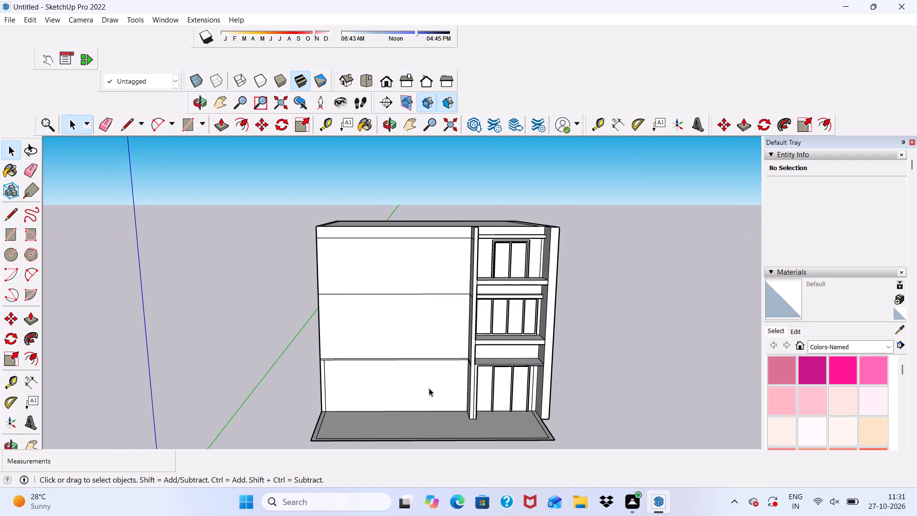
pyautogui.scroll(6, 387, 399)
pyautogui.click(383, 379)
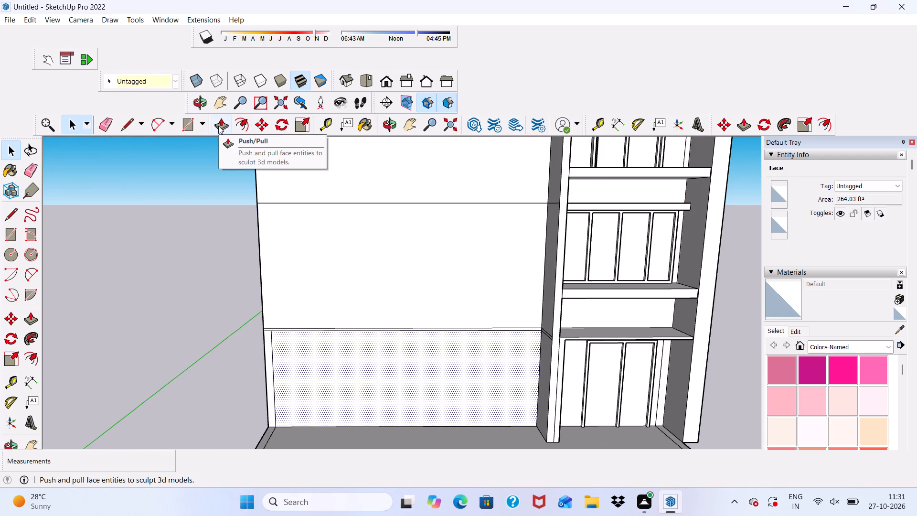
pyautogui.click(218, 126)
pyautogui.scroll(-4, 458, 334)
pyautogui.click(447, 364)
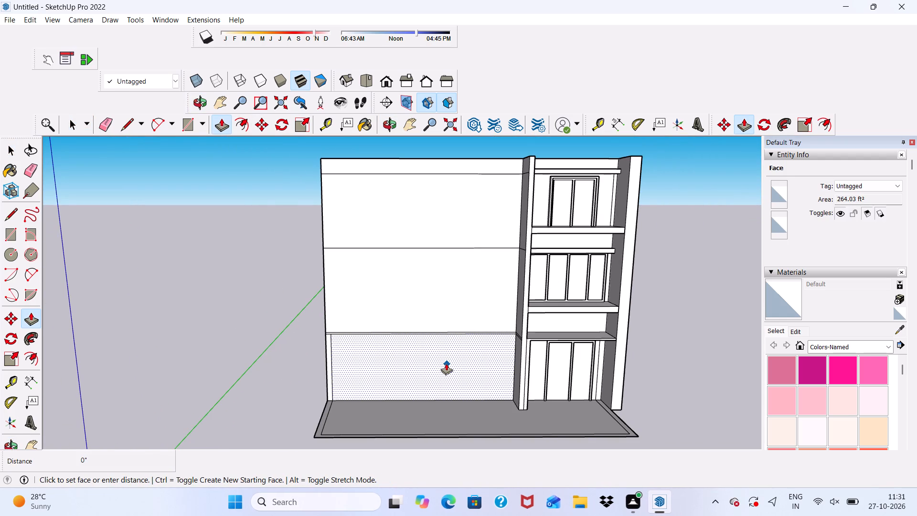
pyautogui.click(447, 355)
pyautogui.scroll(-1, 447, 357)
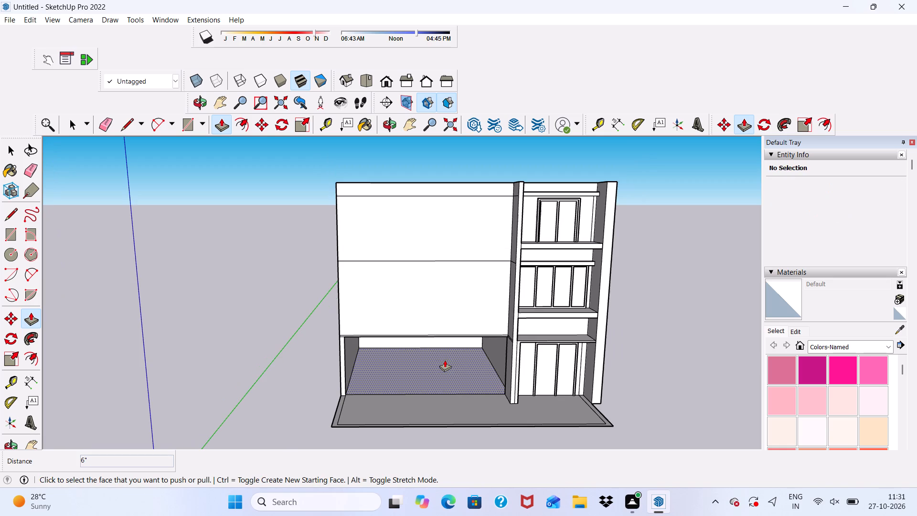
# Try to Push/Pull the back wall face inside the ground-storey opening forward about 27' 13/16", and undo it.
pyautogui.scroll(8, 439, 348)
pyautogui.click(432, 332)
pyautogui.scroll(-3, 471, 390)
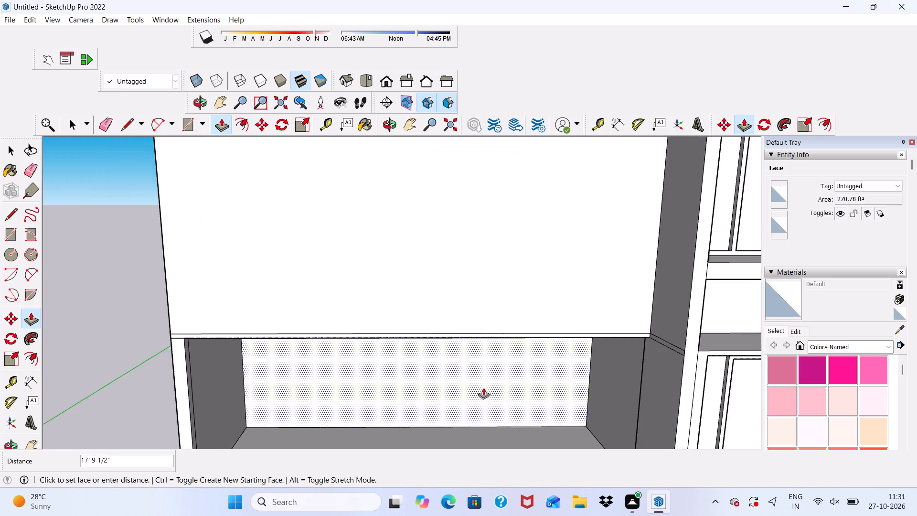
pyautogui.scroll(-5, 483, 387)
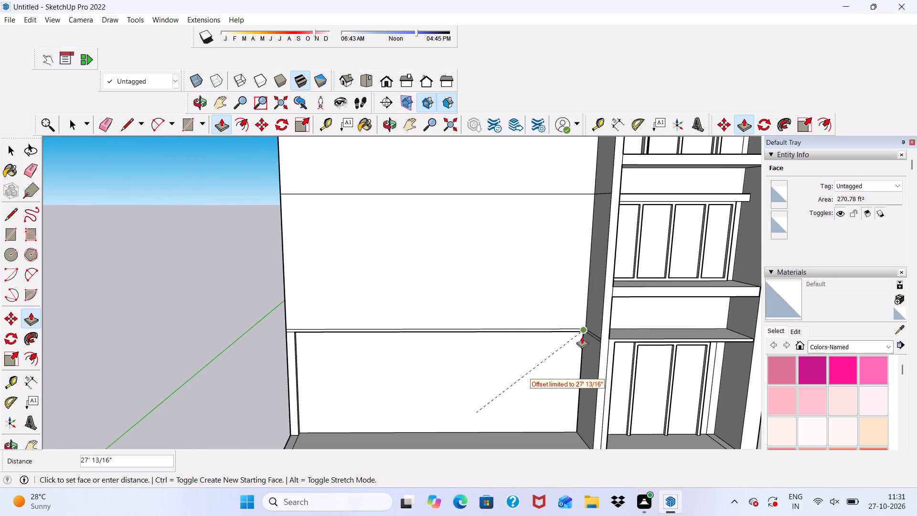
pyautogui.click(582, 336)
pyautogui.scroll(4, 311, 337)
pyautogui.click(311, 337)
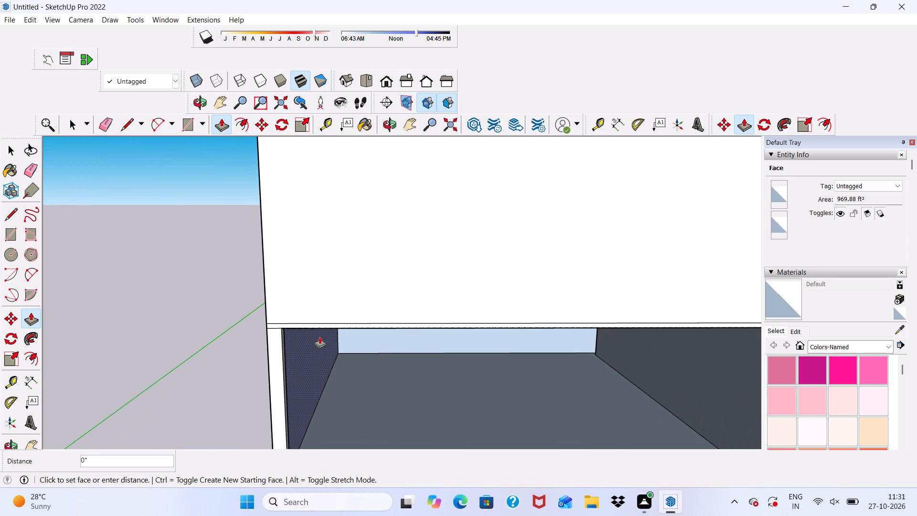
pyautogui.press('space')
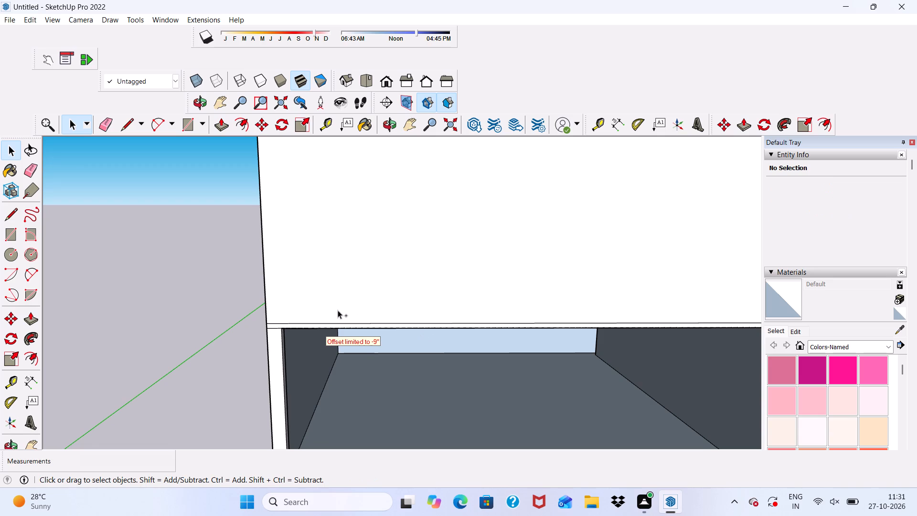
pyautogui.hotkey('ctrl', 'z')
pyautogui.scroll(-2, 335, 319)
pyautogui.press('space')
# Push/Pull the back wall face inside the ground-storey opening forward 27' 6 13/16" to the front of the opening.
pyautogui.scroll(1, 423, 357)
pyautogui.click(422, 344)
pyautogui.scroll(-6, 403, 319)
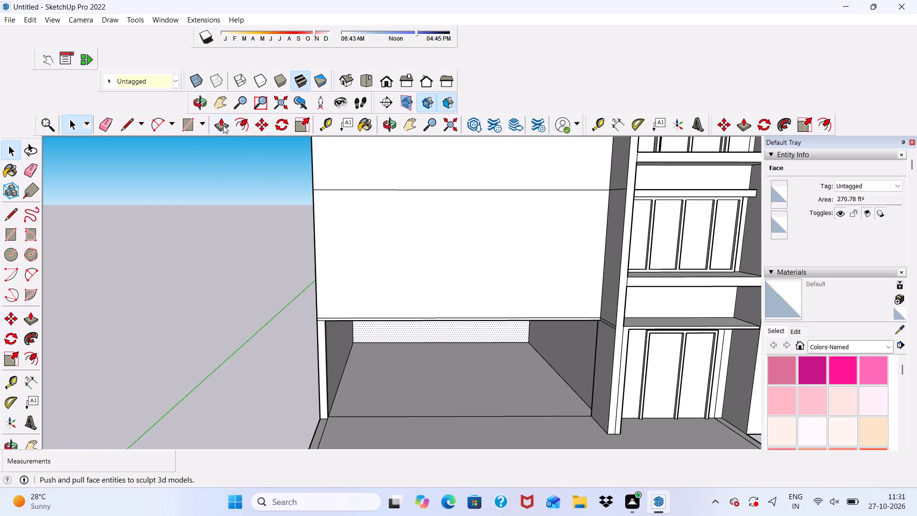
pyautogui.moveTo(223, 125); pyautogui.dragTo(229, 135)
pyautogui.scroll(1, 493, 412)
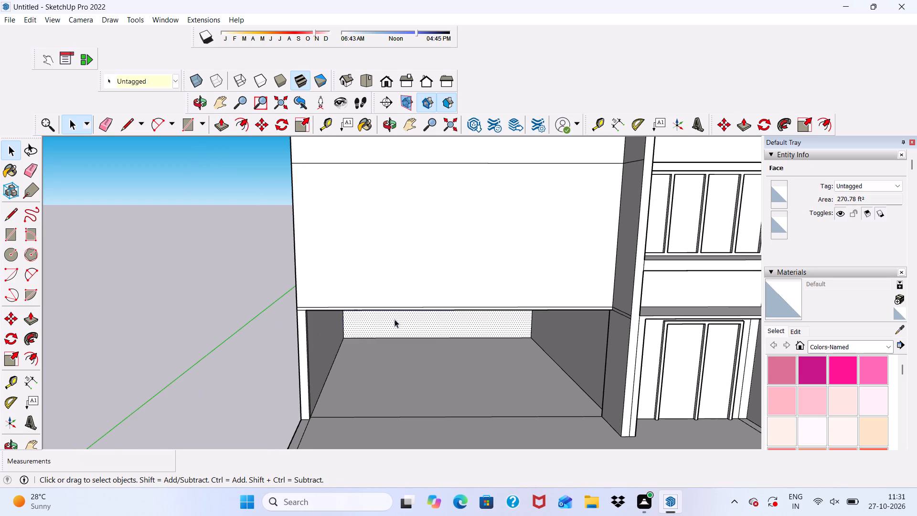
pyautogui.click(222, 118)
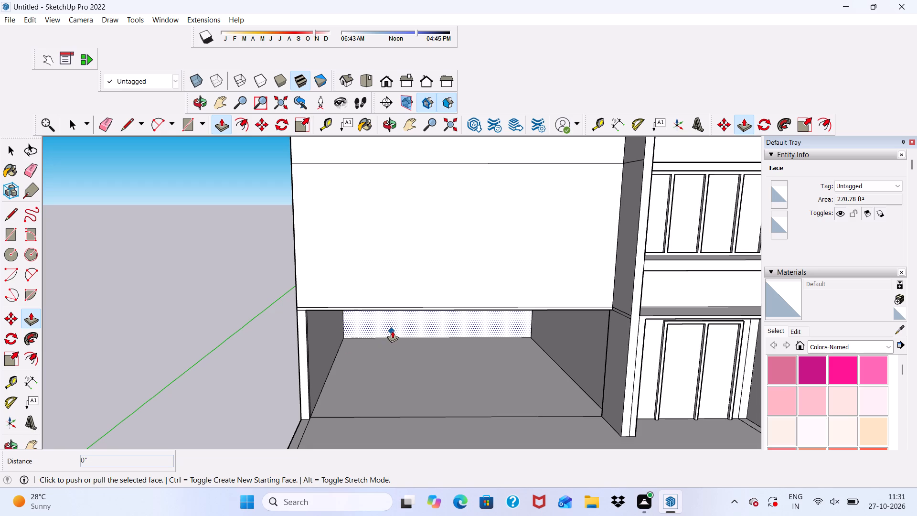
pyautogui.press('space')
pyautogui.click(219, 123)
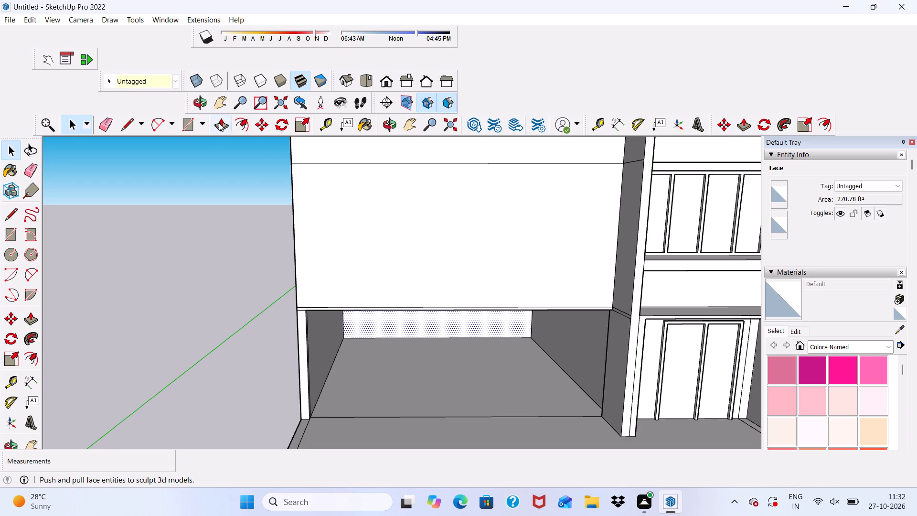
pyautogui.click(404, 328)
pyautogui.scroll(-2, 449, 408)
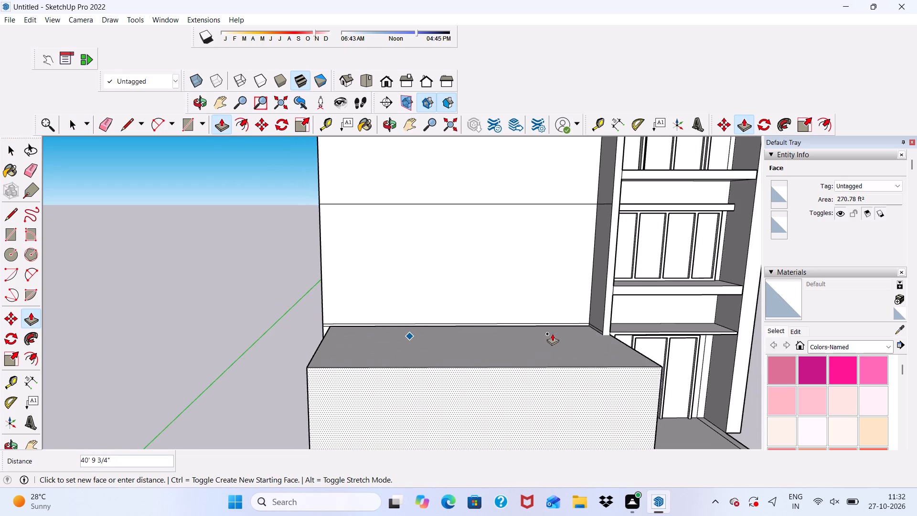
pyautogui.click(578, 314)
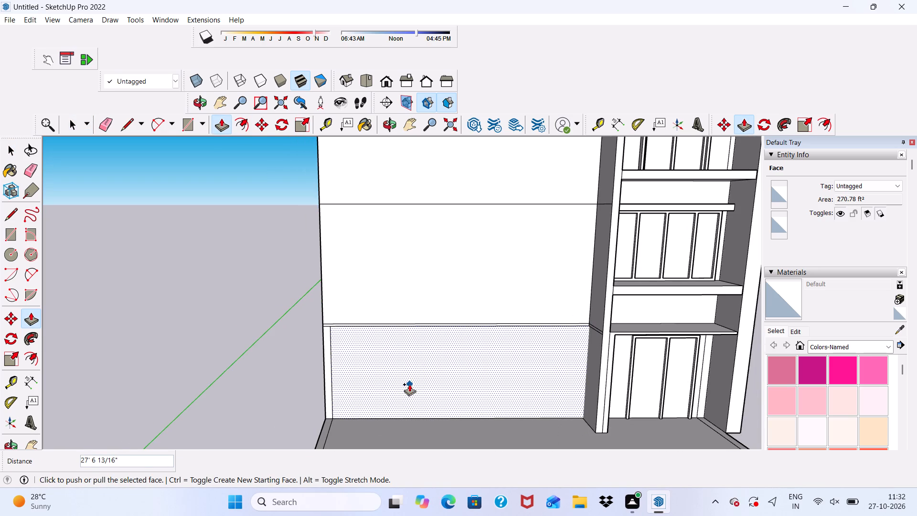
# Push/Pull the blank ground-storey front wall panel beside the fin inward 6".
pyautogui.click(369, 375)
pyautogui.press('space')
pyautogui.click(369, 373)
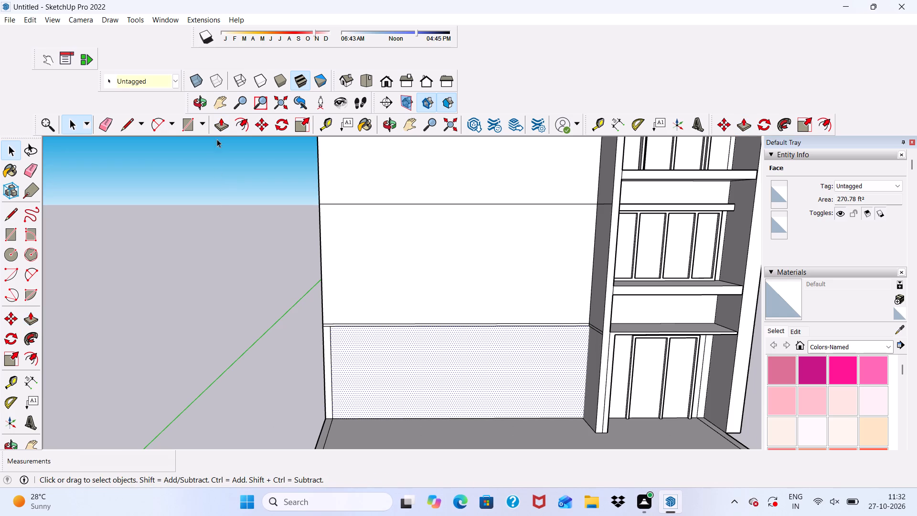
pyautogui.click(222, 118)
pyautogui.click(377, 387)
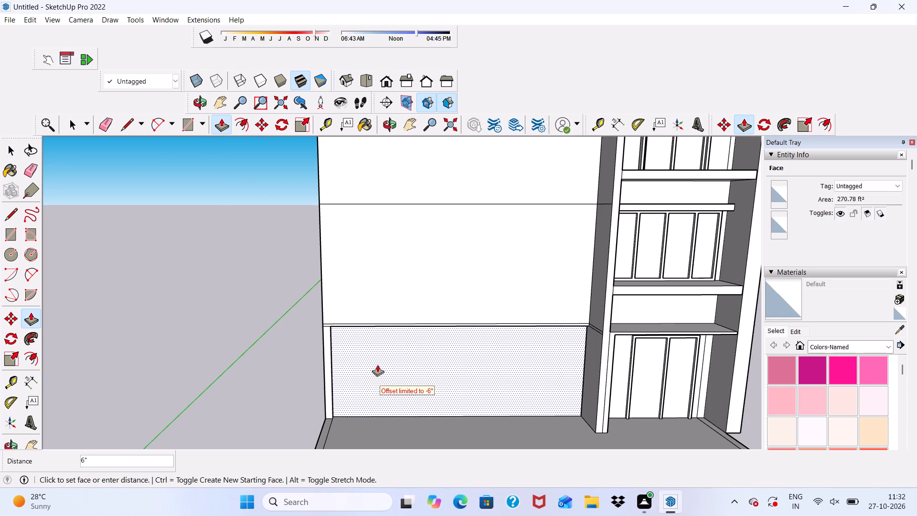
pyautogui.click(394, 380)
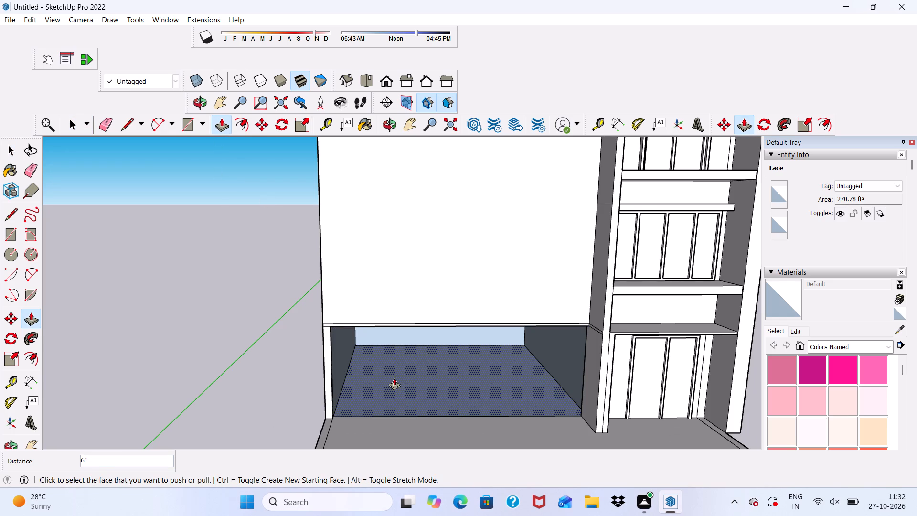
# Push/Pull the opening's side wall face nearest the fin 27' 9 15/16" across to the far end to fill the ground storey.
pyautogui.click(561, 346)
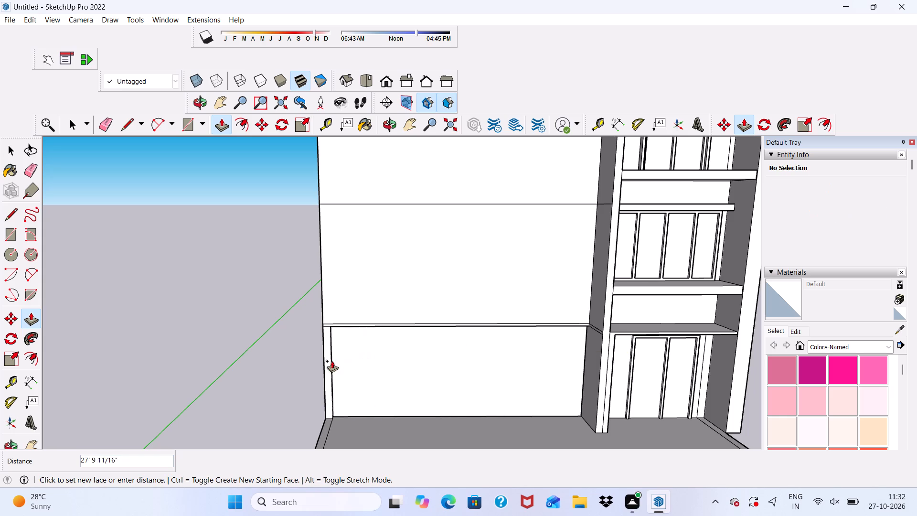
pyautogui.scroll(2, 296, 370)
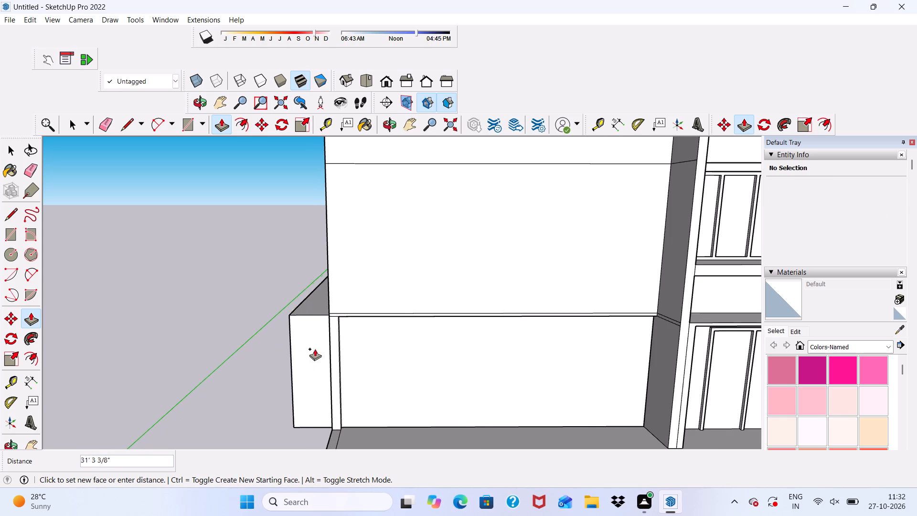
pyautogui.click(331, 331)
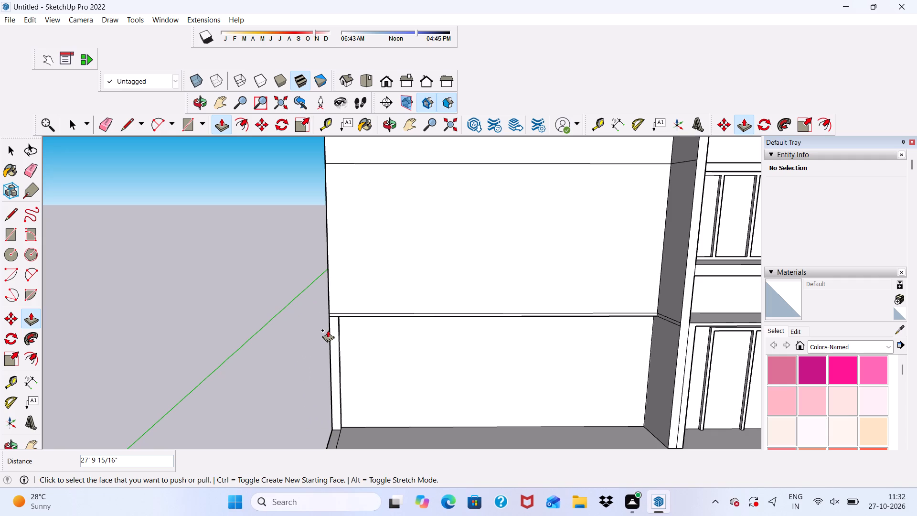
# Push/Pull the filled ground-storey front panel outward 6" to sit flush with the surrounding wall.
pyautogui.scroll(3, 359, 363)
pyautogui.scroll(-1, 359, 363)
pyautogui.moveTo(359, 363); pyautogui.dragTo(234, 347, button='middle')
pyautogui.click(306, 346)
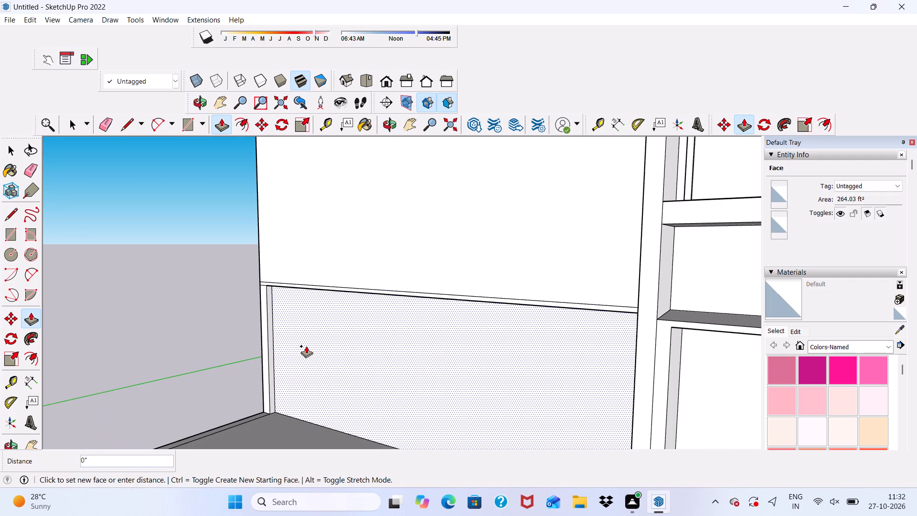
pyautogui.click(275, 273)
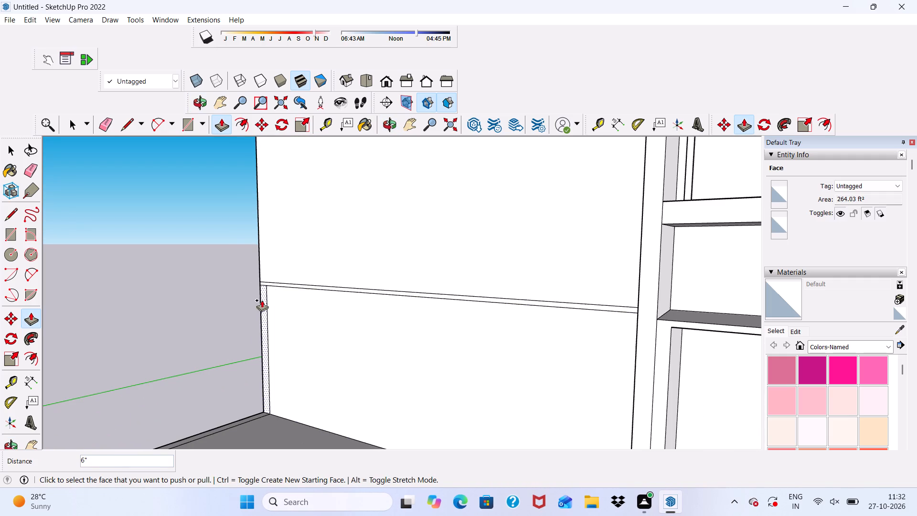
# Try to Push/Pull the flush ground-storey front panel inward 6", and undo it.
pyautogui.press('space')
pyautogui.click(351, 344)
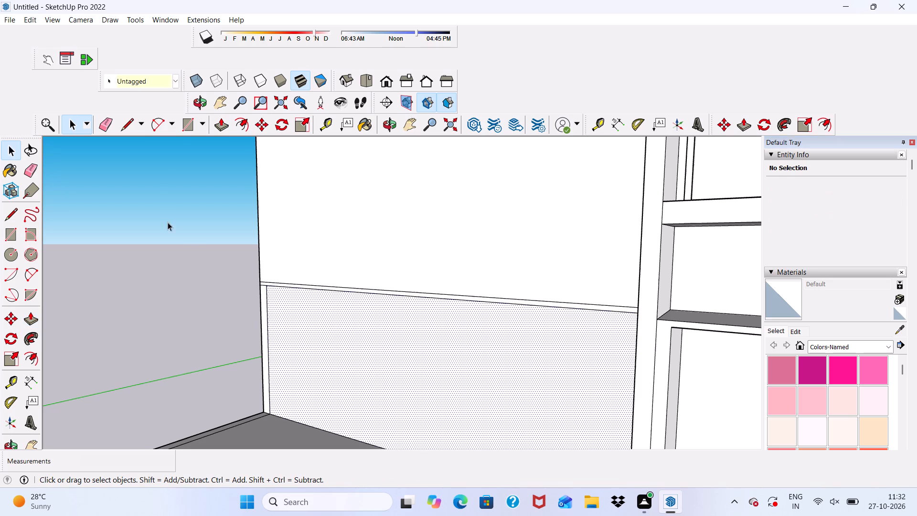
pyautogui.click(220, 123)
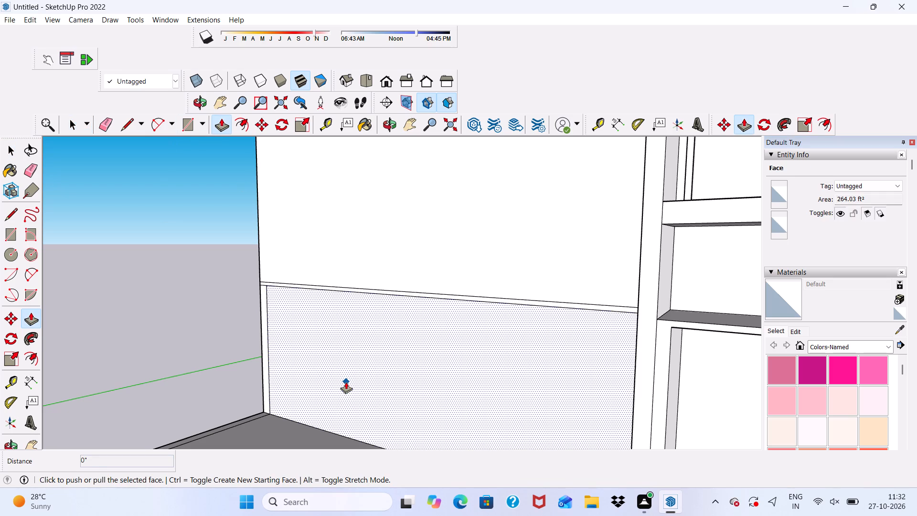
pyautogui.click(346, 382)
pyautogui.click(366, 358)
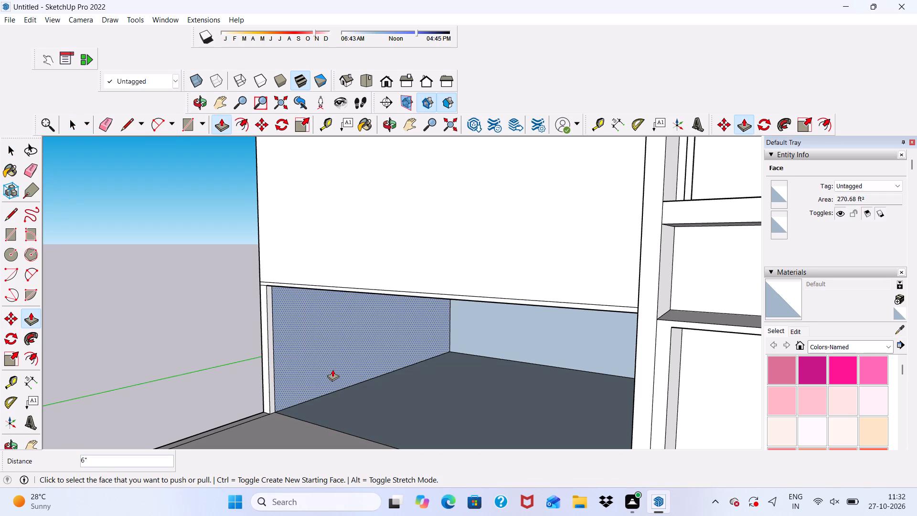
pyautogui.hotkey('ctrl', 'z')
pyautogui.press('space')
# Erase the vertical edge near the outer corner of the blank ground-storey front wall.
pyautogui.scroll(-2, 324, 351)
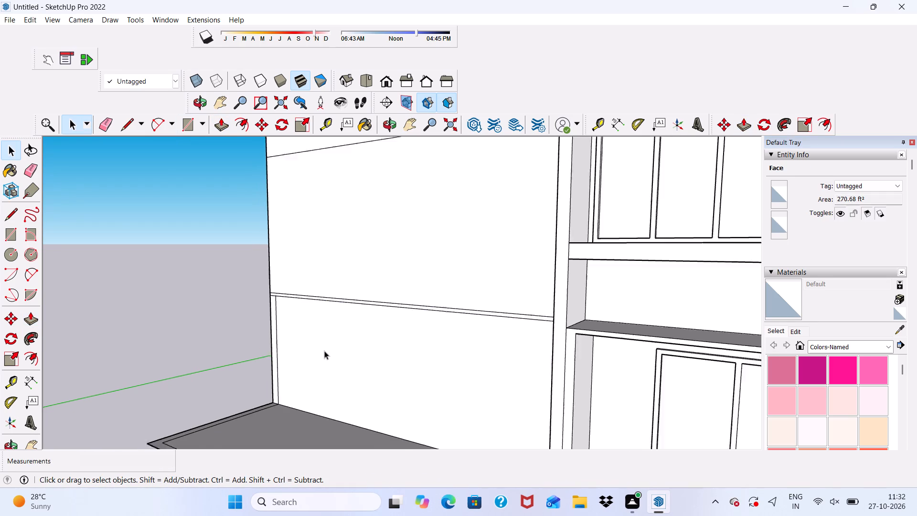
pyautogui.scroll(-7, 324, 351)
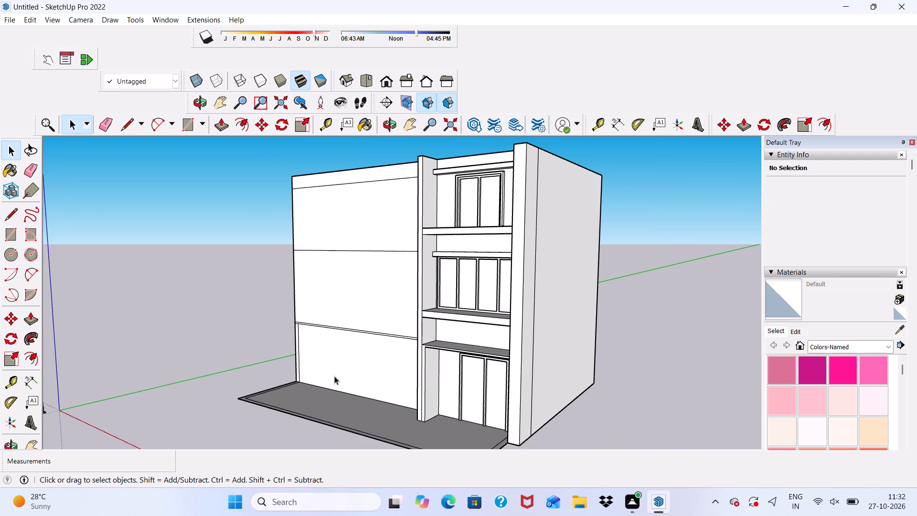
pyautogui.press('space')
pyautogui.scroll(1, 334, 376)
pyautogui.scroll(-4, 340, 378)
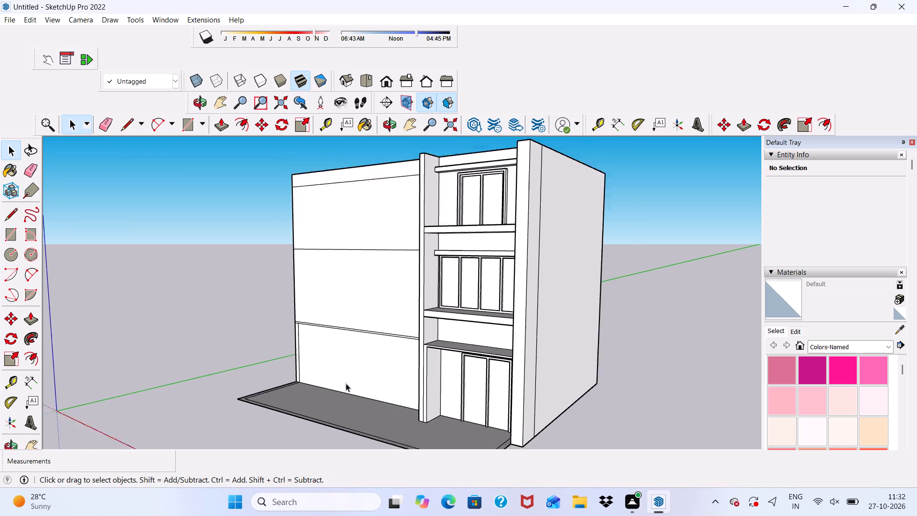
pyautogui.moveTo(344, 384); pyautogui.dragTo(395, 355, button='middle')
pyautogui.scroll(4, 355, 353)
pyautogui.scroll(-1, 349, 333)
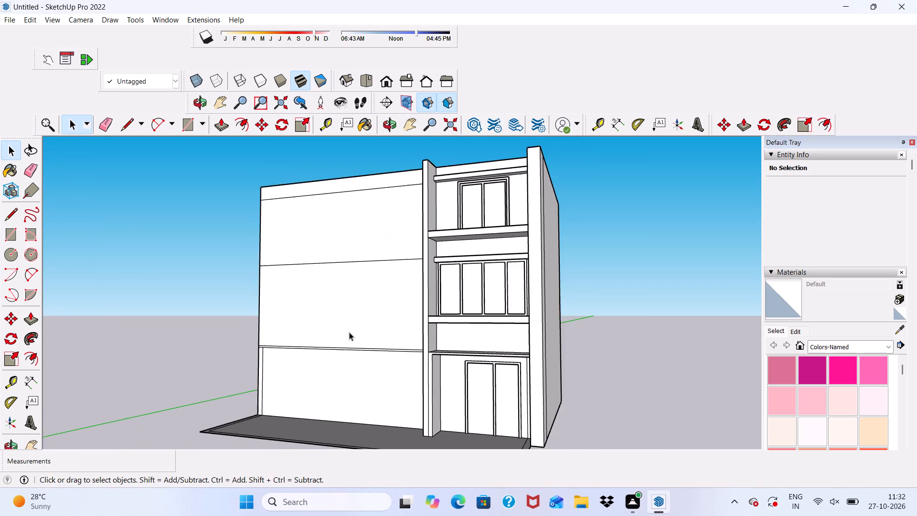
pyautogui.scroll(-3, 349, 329)
pyautogui.moveTo(349, 329); pyautogui.dragTo(410, 398, button='middle')
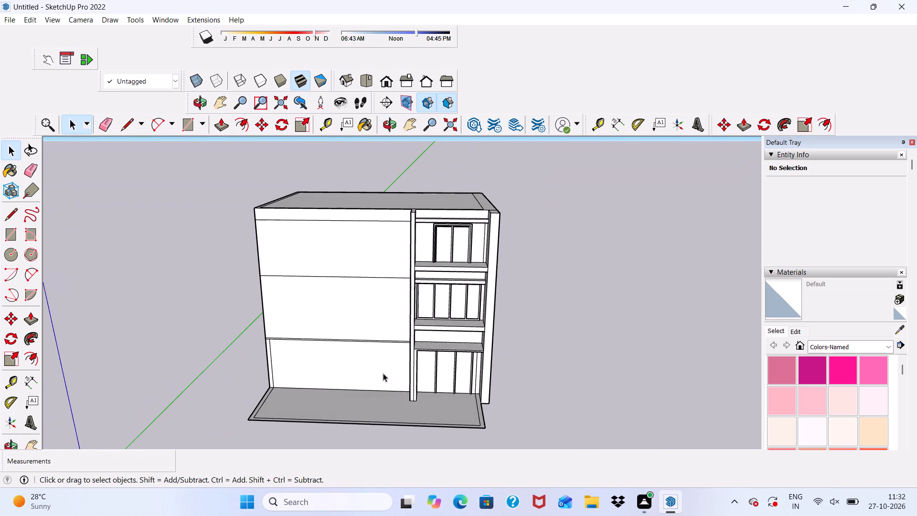
pyautogui.moveTo(103, 121); pyautogui.dragTo(105, 125)
pyautogui.scroll(16, 260, 313)
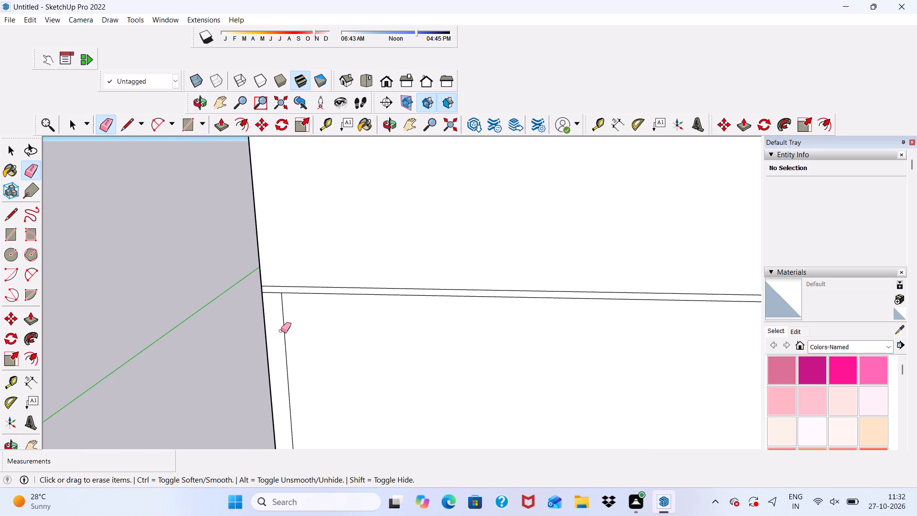
pyautogui.moveTo(281, 331); pyautogui.dragTo(285, 344)
pyautogui.scroll(-11, 290, 250)
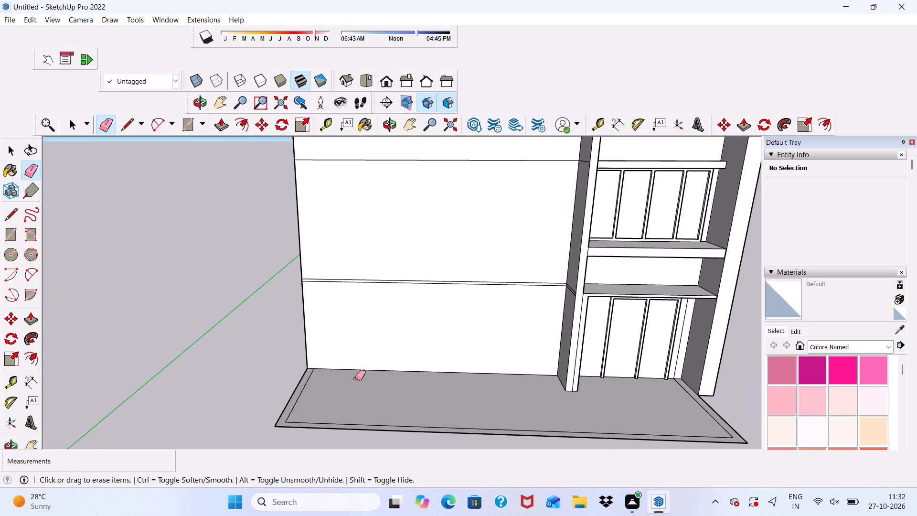
pyautogui.press('space')
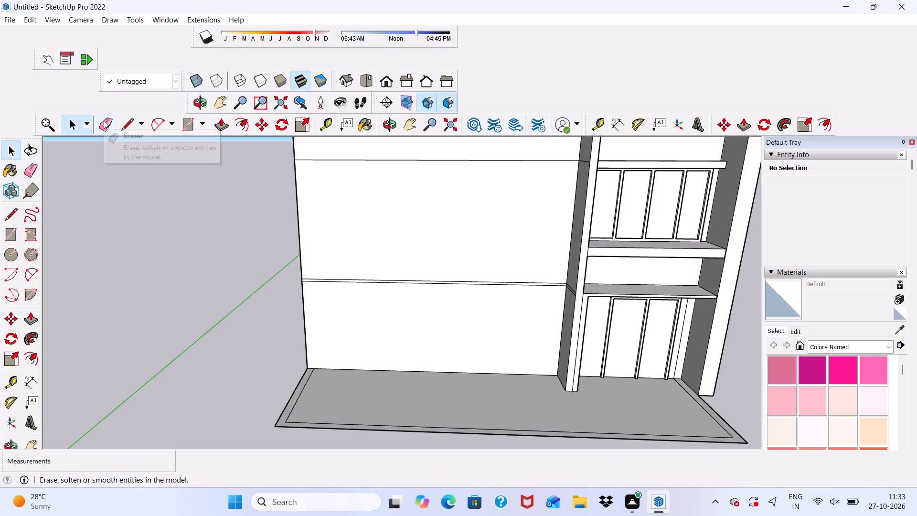
# Erase the edge crossing the fin's side face at the top of the ground storey.
pyautogui.click(104, 120)
pyautogui.scroll(-3, 382, 275)
pyautogui.moveTo(436, 284); pyautogui.dragTo(528, 287, button='middle')
pyautogui.scroll(7, 528, 287)
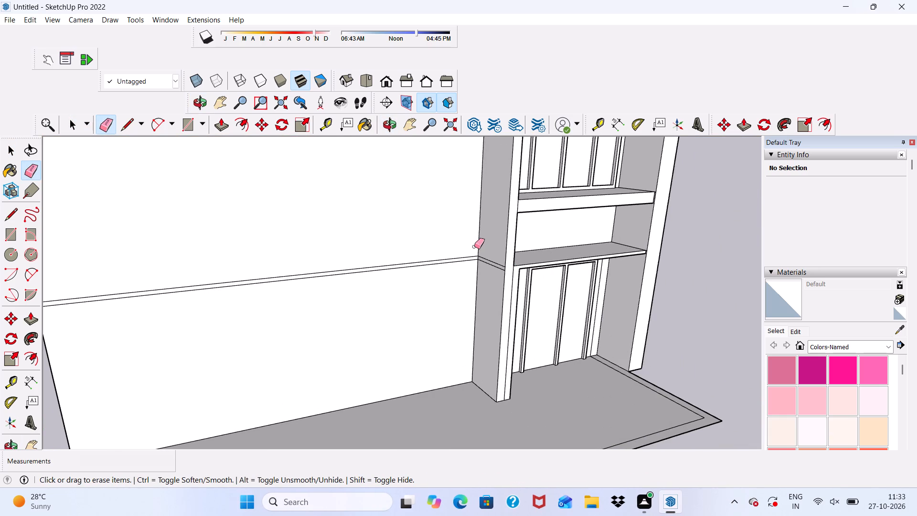
pyautogui.moveTo(485, 253); pyautogui.dragTo(490, 274)
# Erase the remaining edges crossing the fin's side face at the middle storey line and just below the roof.
pyautogui.scroll(-1, 350, 273)
pyautogui.moveTo(221, 303); pyautogui.dragTo(336, 272, button='middle')
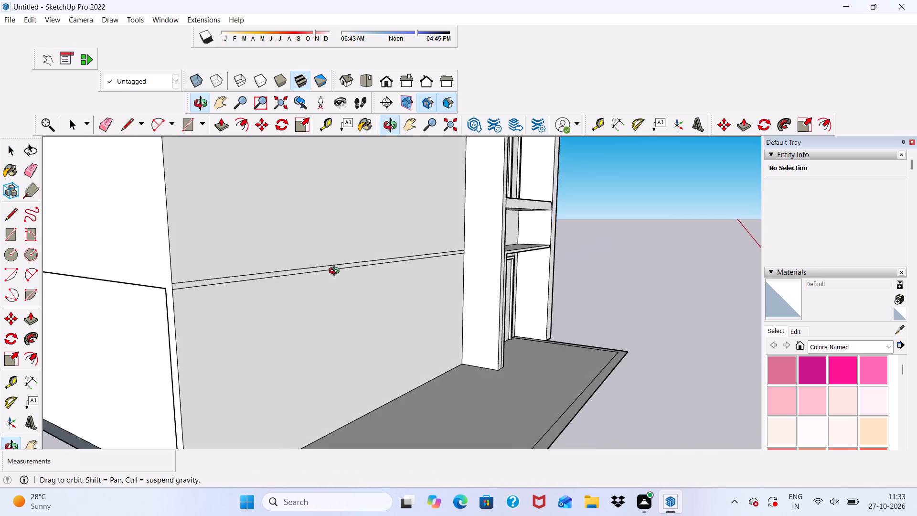
pyautogui.moveTo(336, 272); pyautogui.dragTo(190, 315, button='middle')
pyautogui.scroll(-11, 228, 278)
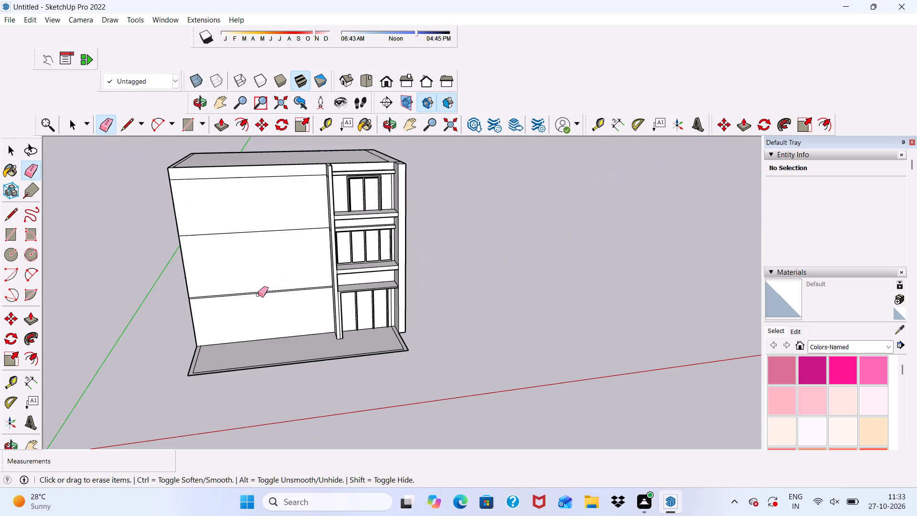
pyautogui.scroll(1, 274, 241)
pyautogui.moveTo(282, 223); pyautogui.dragTo(324, 203, button='middle')
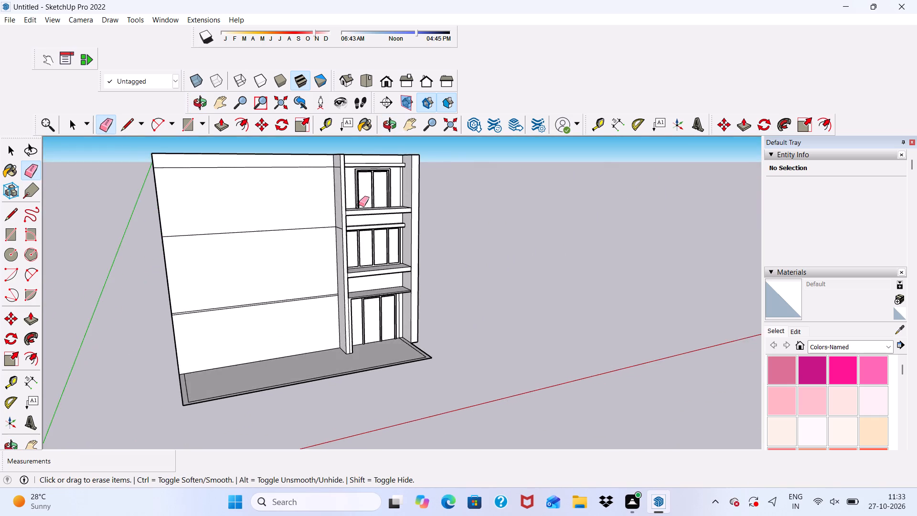
pyautogui.scroll(4, 359, 207)
pyautogui.scroll(9, 306, 266)
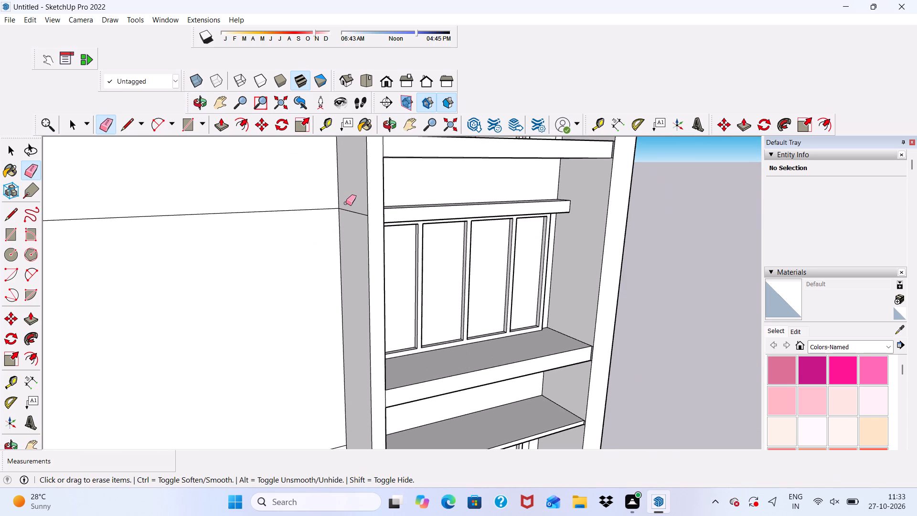
pyautogui.moveTo(346, 204); pyautogui.dragTo(346, 222)
pyautogui.scroll(-12, 341, 236)
pyautogui.scroll(8, 323, 192)
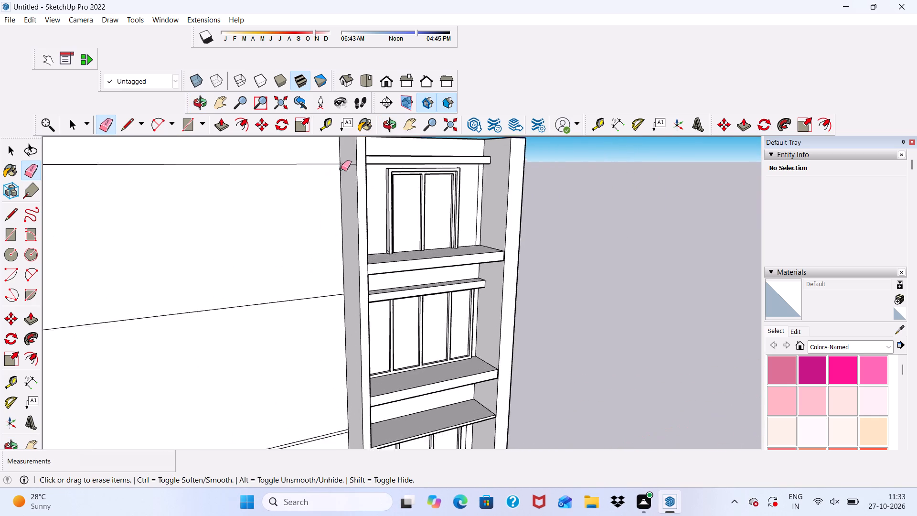
pyautogui.scroll(2, 341, 169)
pyautogui.moveTo(349, 150); pyautogui.dragTo(348, 170)
pyautogui.scroll(-11, 348, 170)
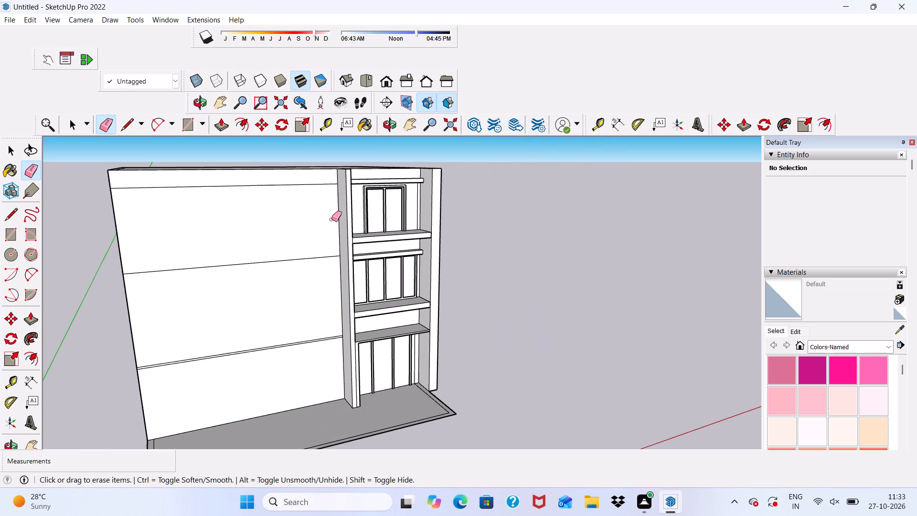
pyautogui.press('space')
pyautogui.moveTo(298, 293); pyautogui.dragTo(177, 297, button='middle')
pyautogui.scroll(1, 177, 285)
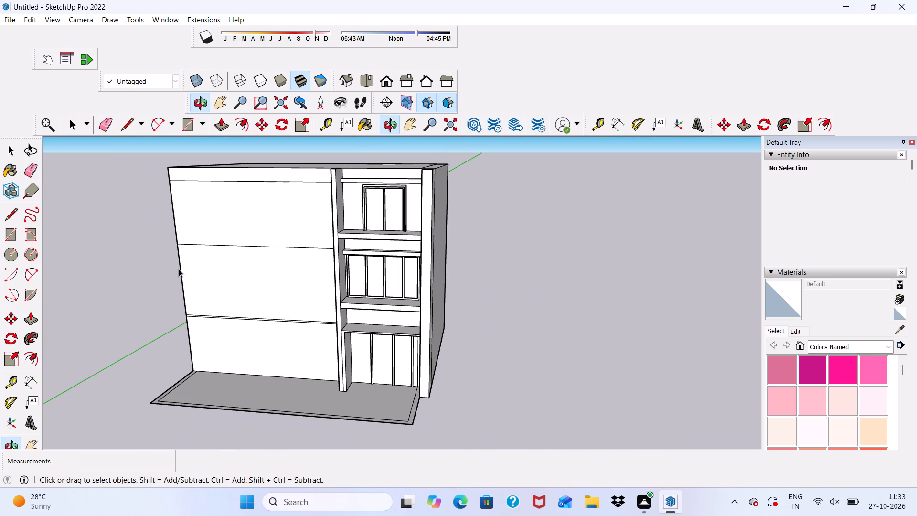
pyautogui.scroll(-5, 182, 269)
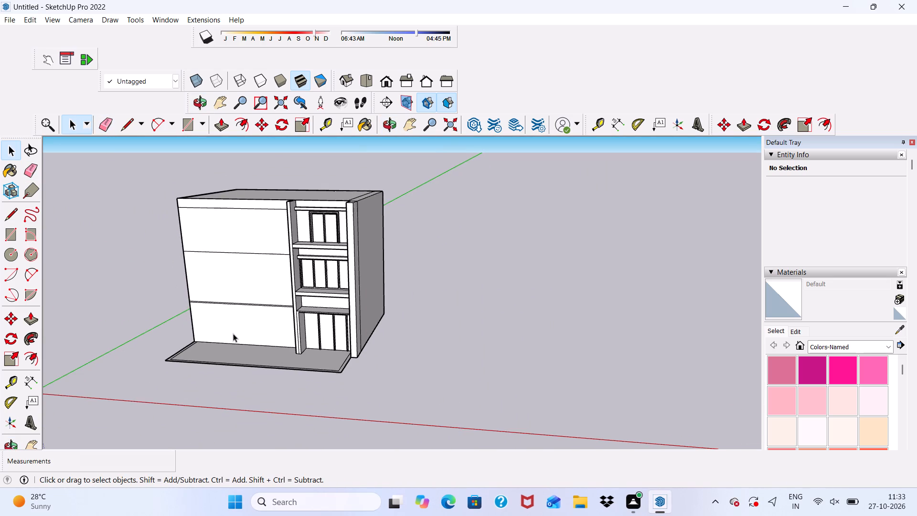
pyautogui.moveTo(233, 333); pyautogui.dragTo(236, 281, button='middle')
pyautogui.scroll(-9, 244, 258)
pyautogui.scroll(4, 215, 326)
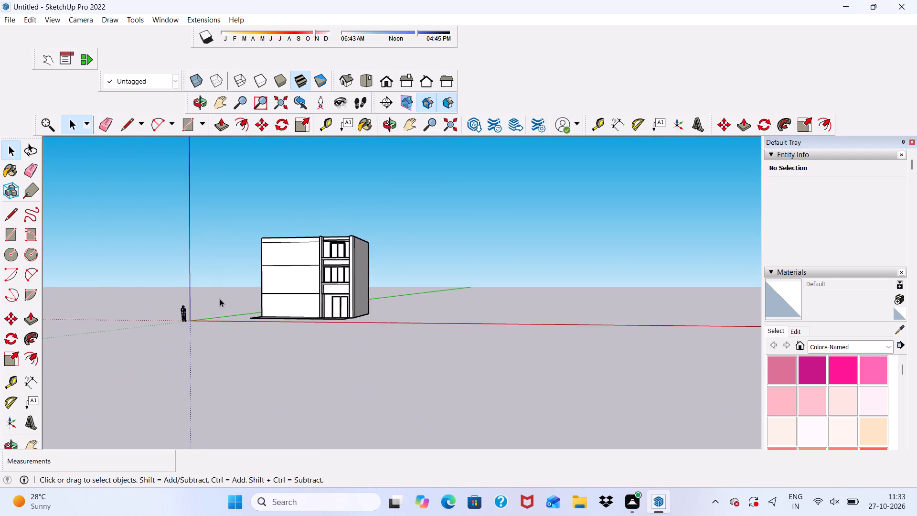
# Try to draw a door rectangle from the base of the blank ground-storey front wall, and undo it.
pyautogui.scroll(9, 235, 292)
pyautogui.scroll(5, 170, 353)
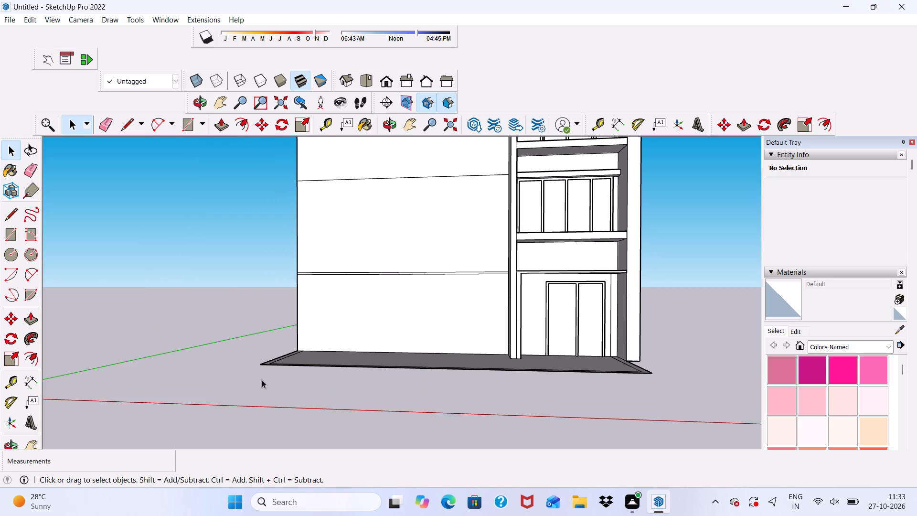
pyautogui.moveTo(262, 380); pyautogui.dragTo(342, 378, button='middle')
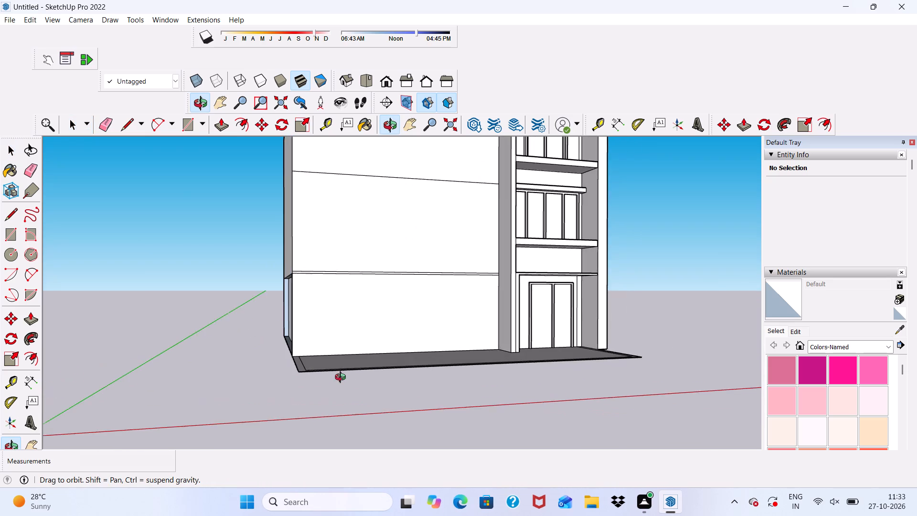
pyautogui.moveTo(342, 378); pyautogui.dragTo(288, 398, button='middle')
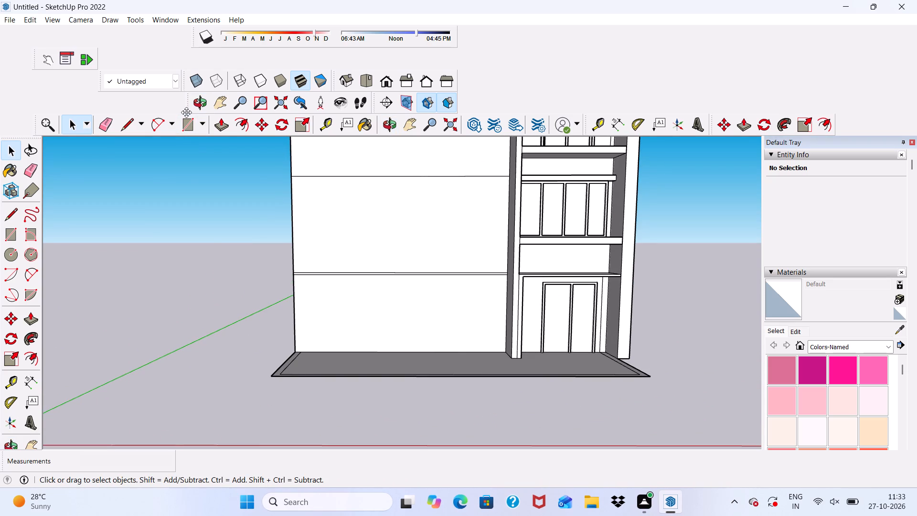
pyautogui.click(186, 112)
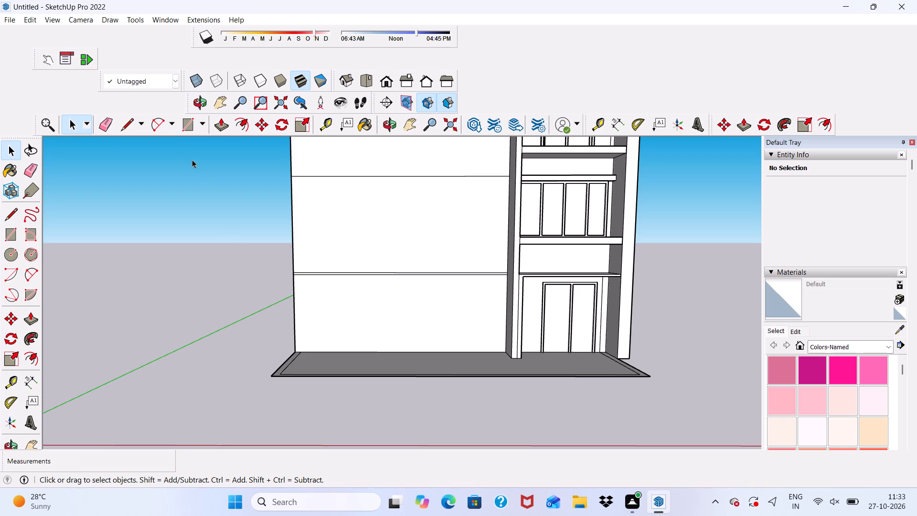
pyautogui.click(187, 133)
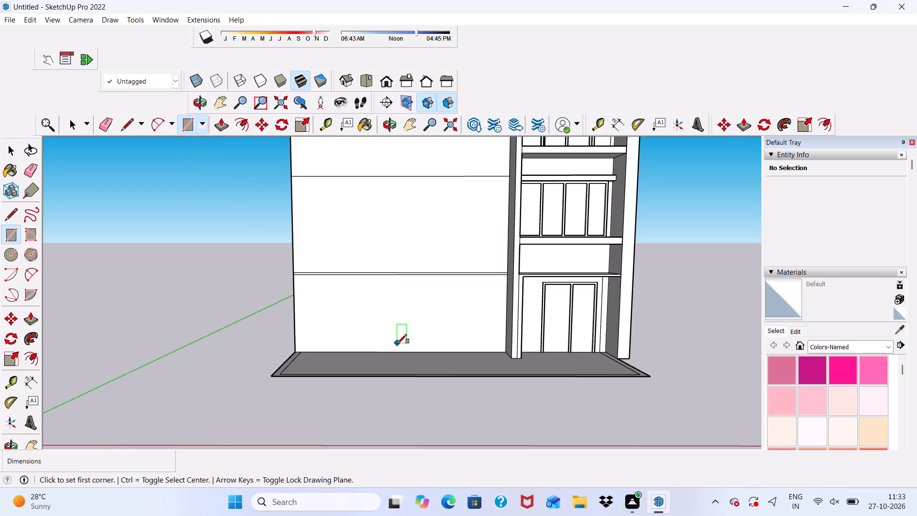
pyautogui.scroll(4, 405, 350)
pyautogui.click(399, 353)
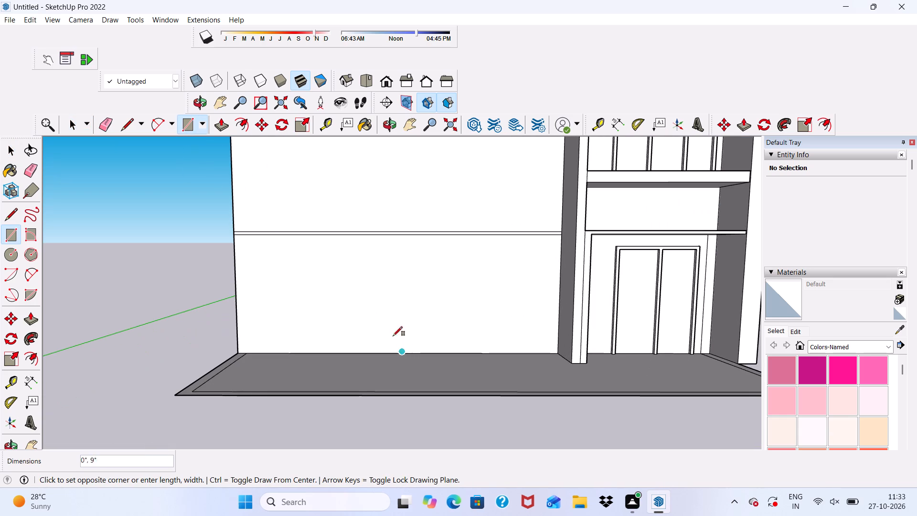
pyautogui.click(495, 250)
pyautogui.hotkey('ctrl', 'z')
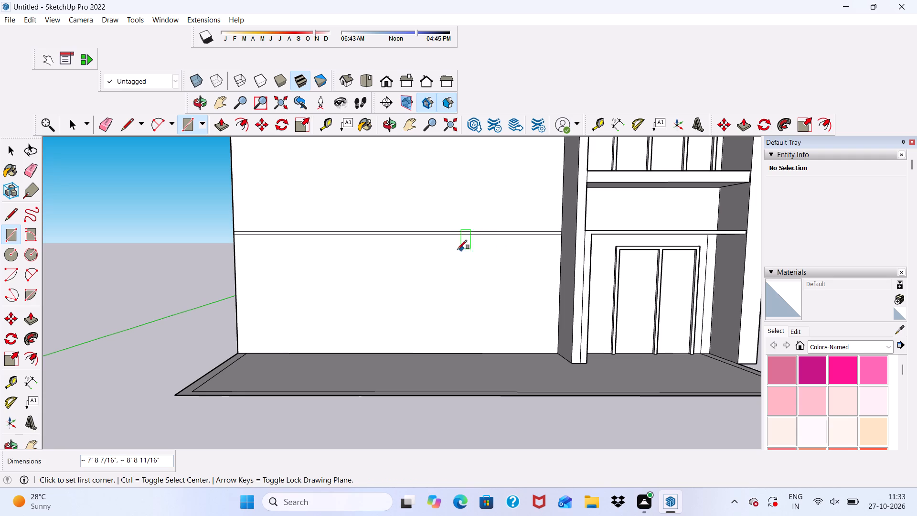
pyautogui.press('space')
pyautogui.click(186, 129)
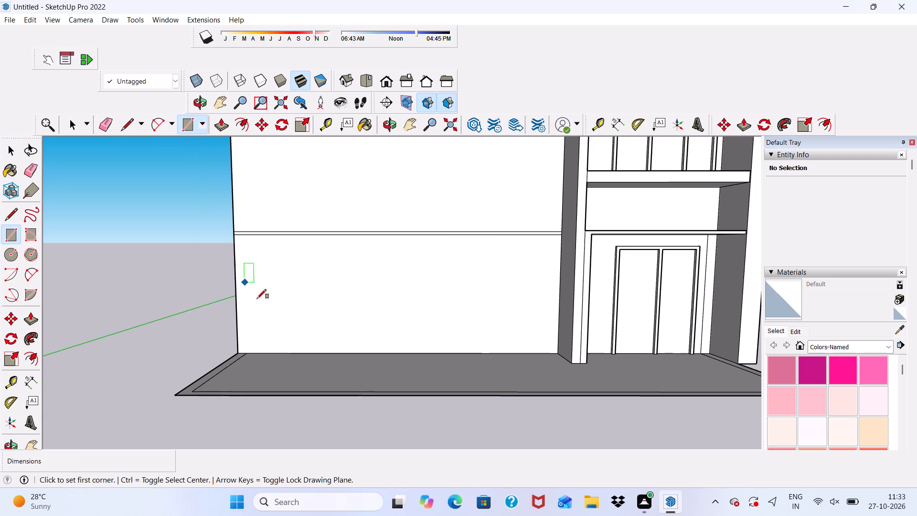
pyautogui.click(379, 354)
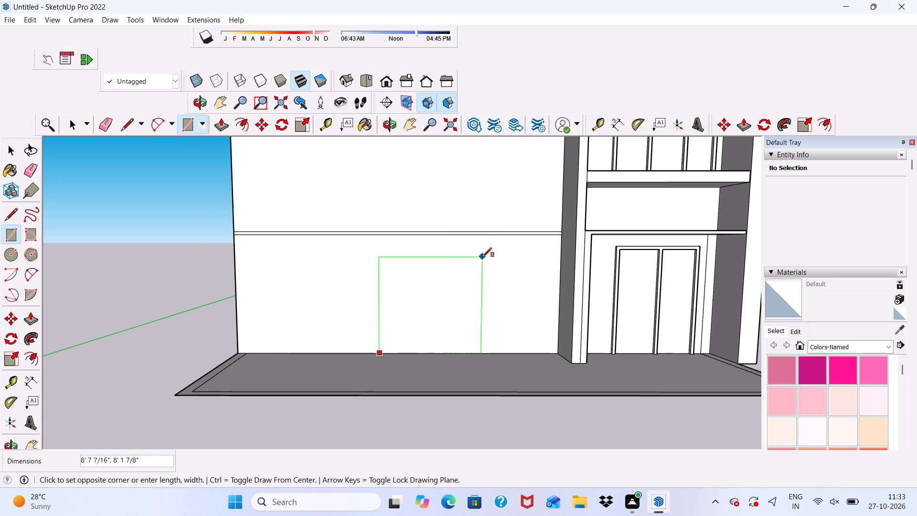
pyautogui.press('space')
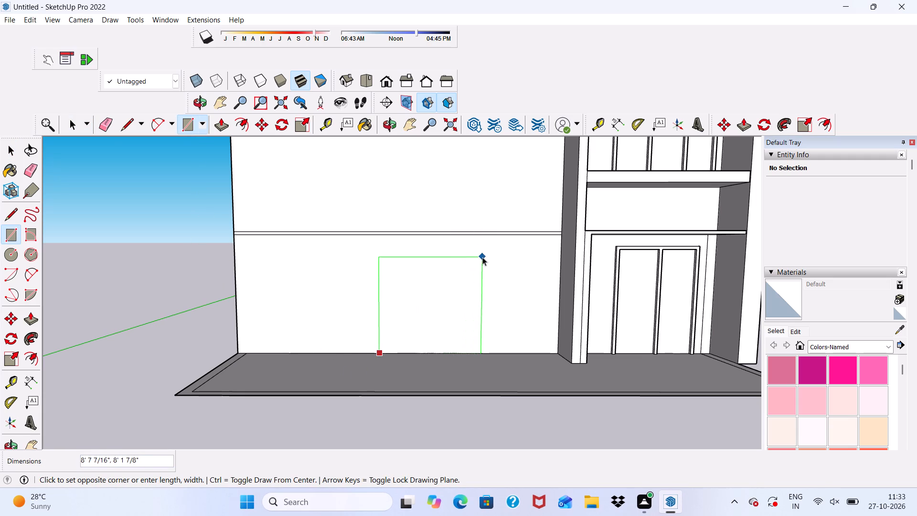
# Draw a door rectangle about 8' wide and 8' 7 1/2" high from the base of the blank ground-storey front wall, near the fin.
pyautogui.click(180, 132)
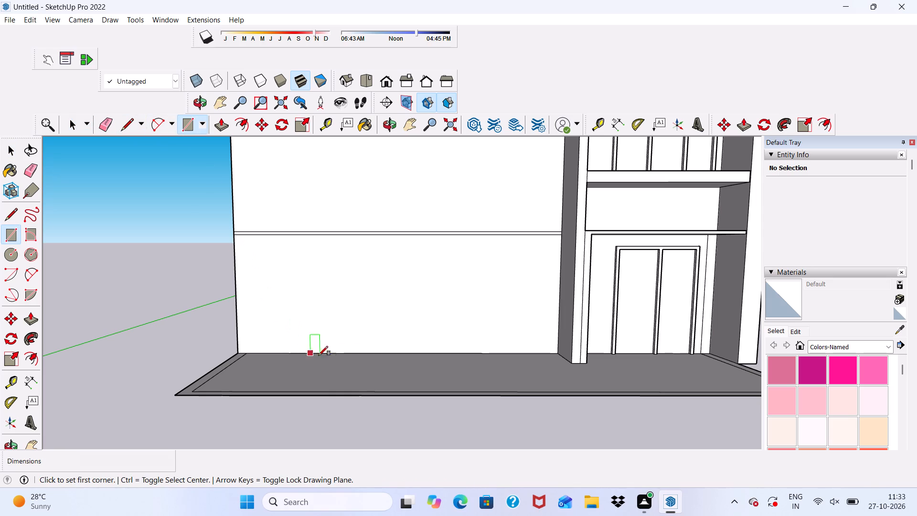
pyautogui.click(428, 352)
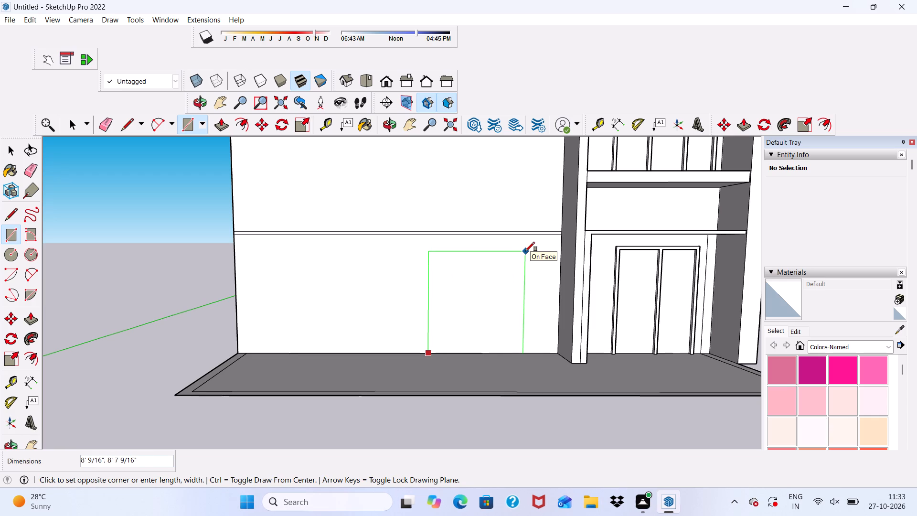
pyautogui.click(525, 251)
pyautogui.press('space')
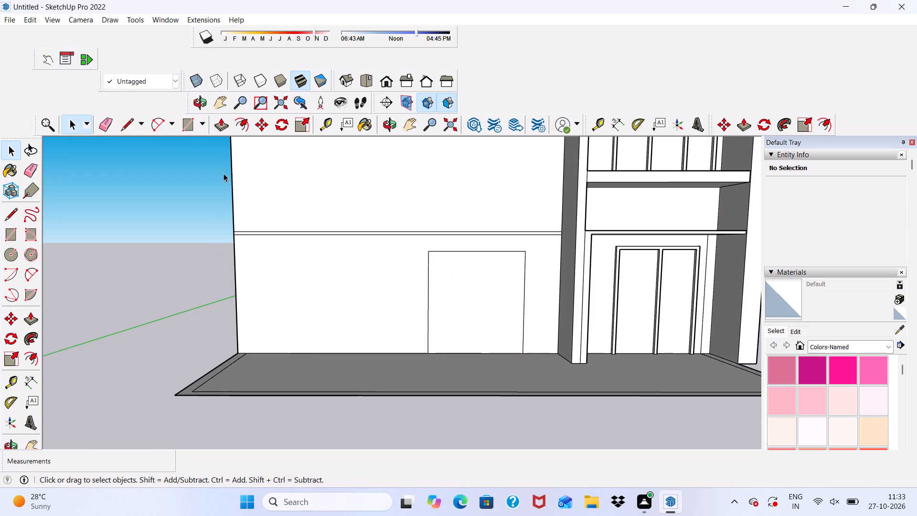
# Offset the door rectangle's outline inward by about 7 1/2" to form the frame.
pyautogui.click(237, 119)
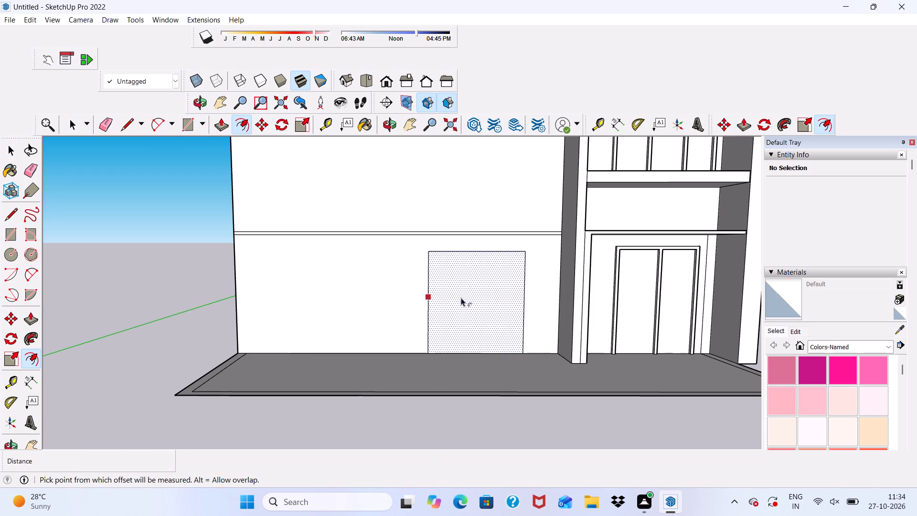
pyautogui.click(441, 298)
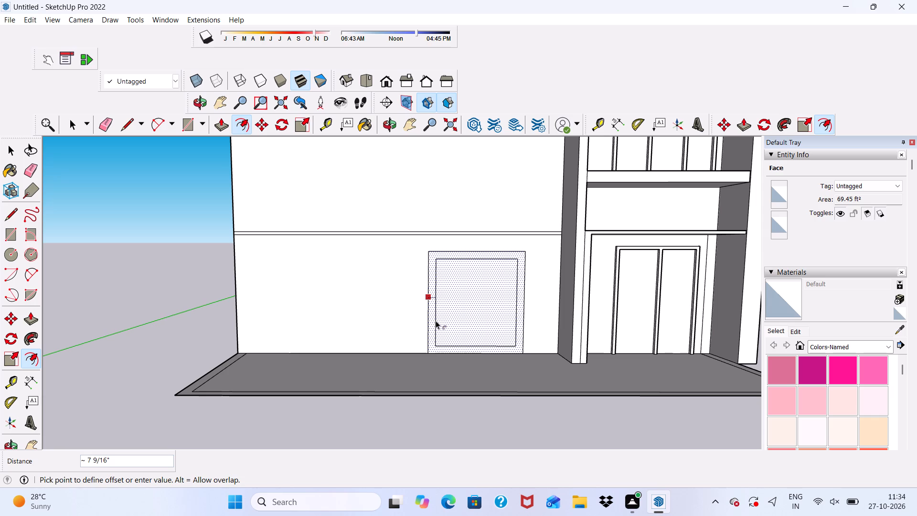
pyautogui.click(436, 321)
pyautogui.press('space')
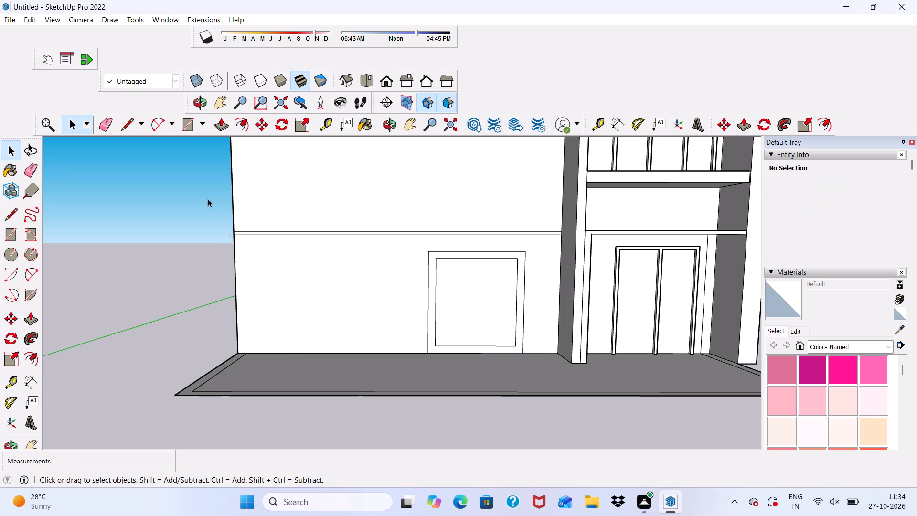
# Draw vertical lines from both lower corners of the inner door rectangle down to the wall's base edge.
pyautogui.click(132, 118)
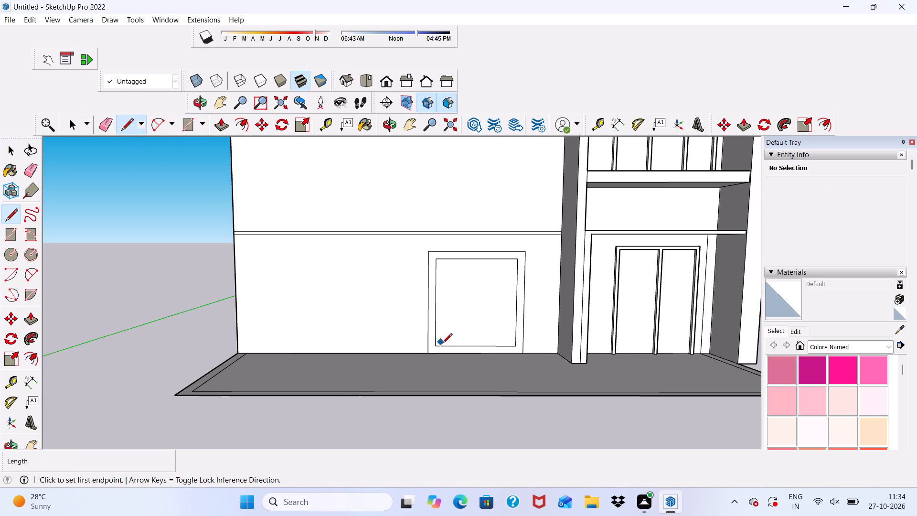
pyautogui.scroll(5, 444, 346)
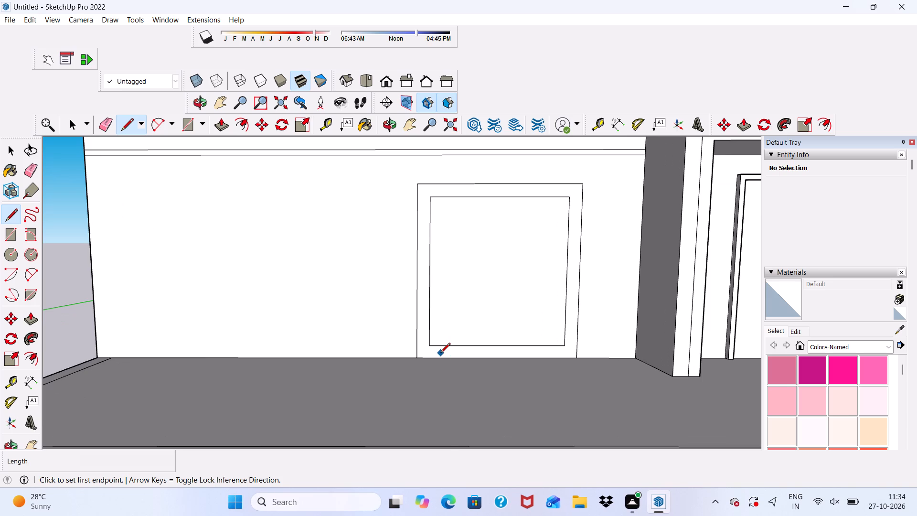
pyautogui.scroll(4, 439, 349)
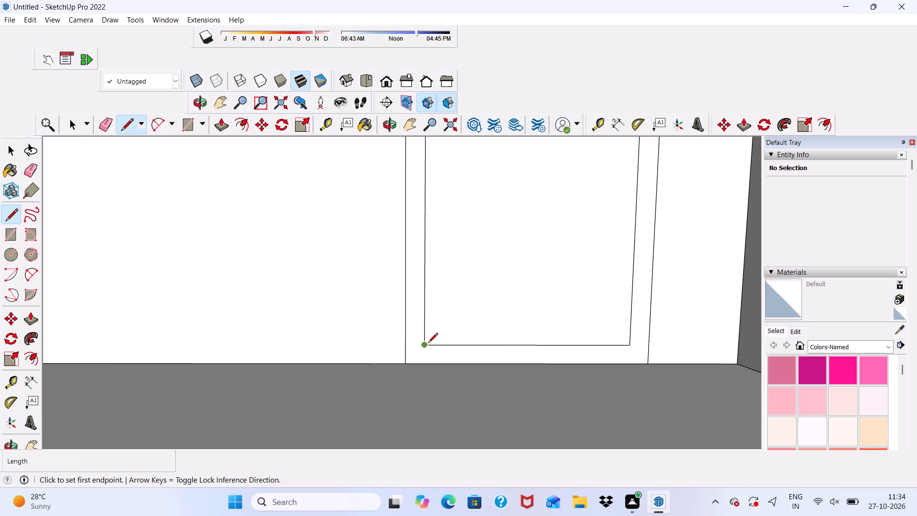
pyautogui.click(428, 344)
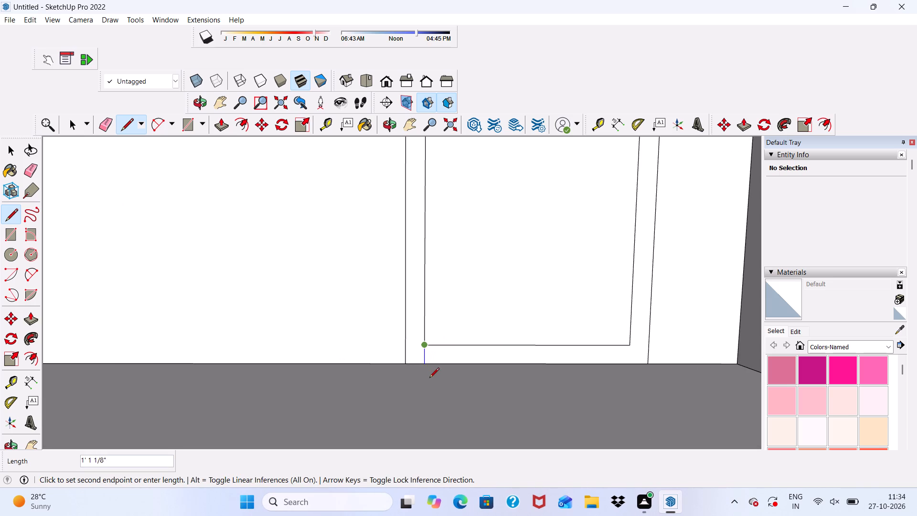
pyautogui.click(424, 365)
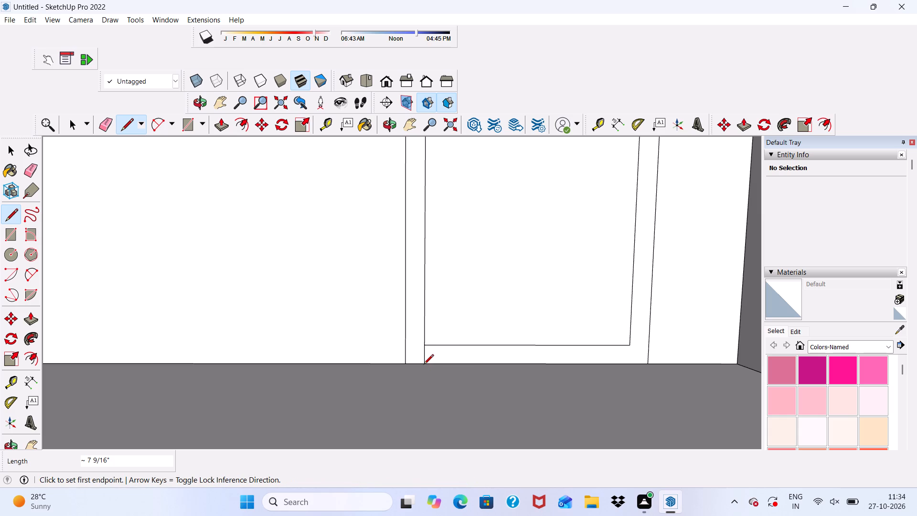
pyautogui.scroll(4, 626, 346)
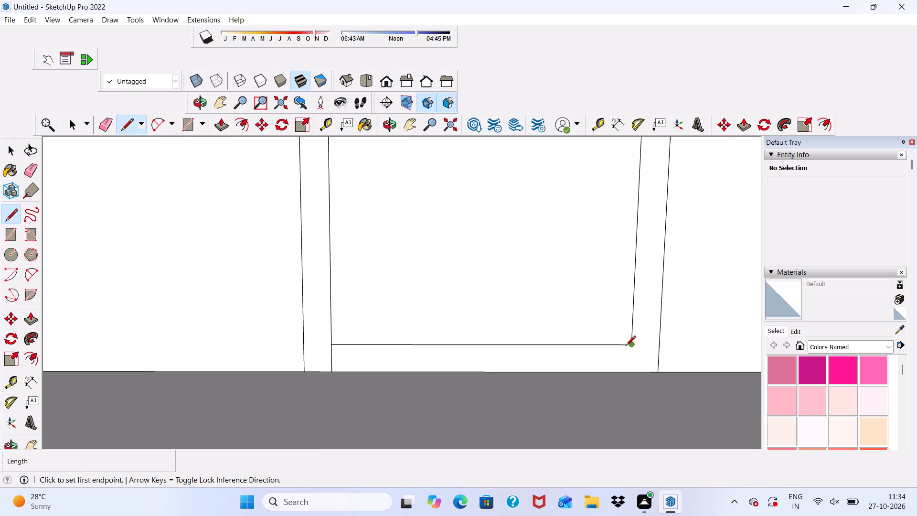
pyautogui.scroll(-3, 626, 346)
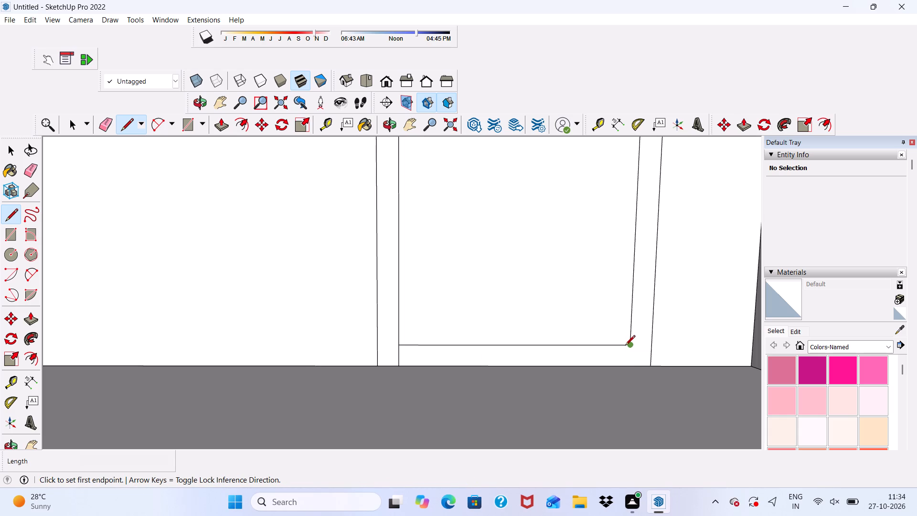
pyautogui.click(629, 346)
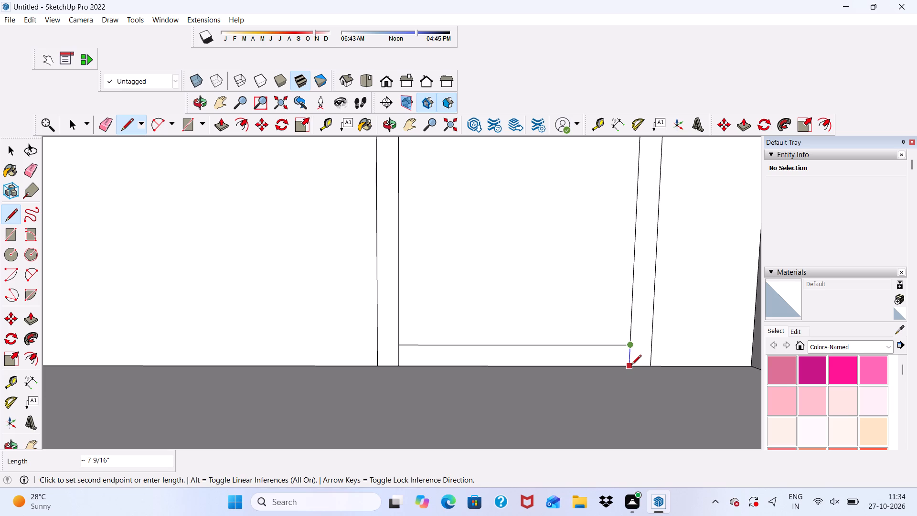
pyautogui.click(631, 365)
pyautogui.press('space')
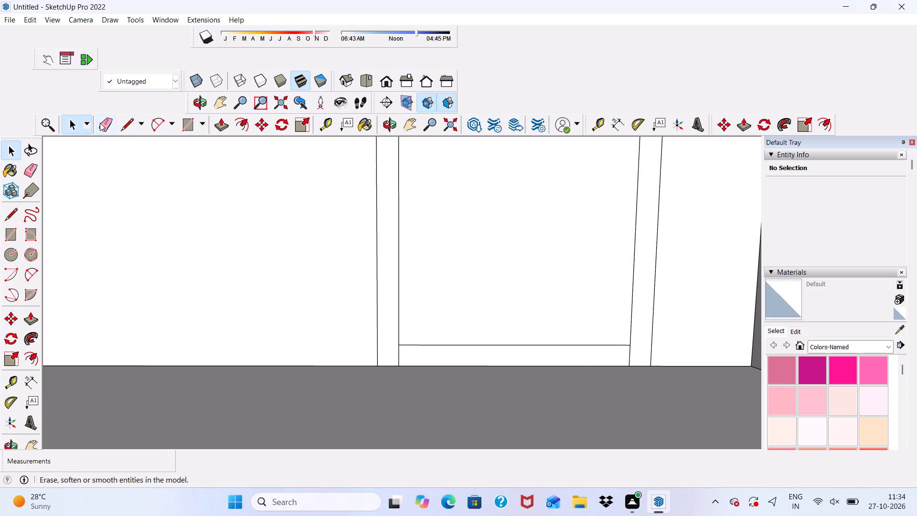
# Erase the inner rectangle's bottom edge so the door opening runs down to the floor.
pyautogui.click(101, 123)
pyautogui.moveTo(469, 330); pyautogui.dragTo(471, 343)
pyautogui.click(471, 343)
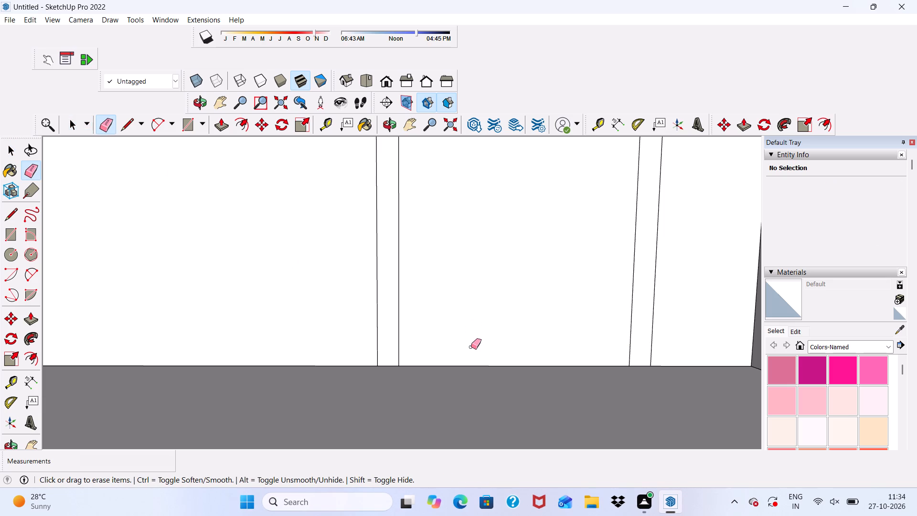
# Place a vertical guide about 3' 4 3/4" from the frame's inner side edge, through the midpoint of the opening's top edge.
pyautogui.click(324, 121)
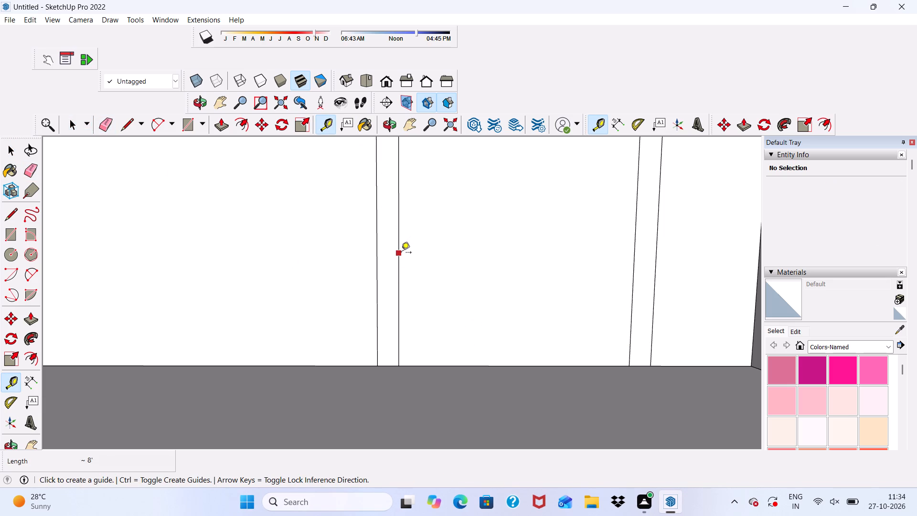
pyautogui.click(401, 253)
pyautogui.scroll(-8, 537, 237)
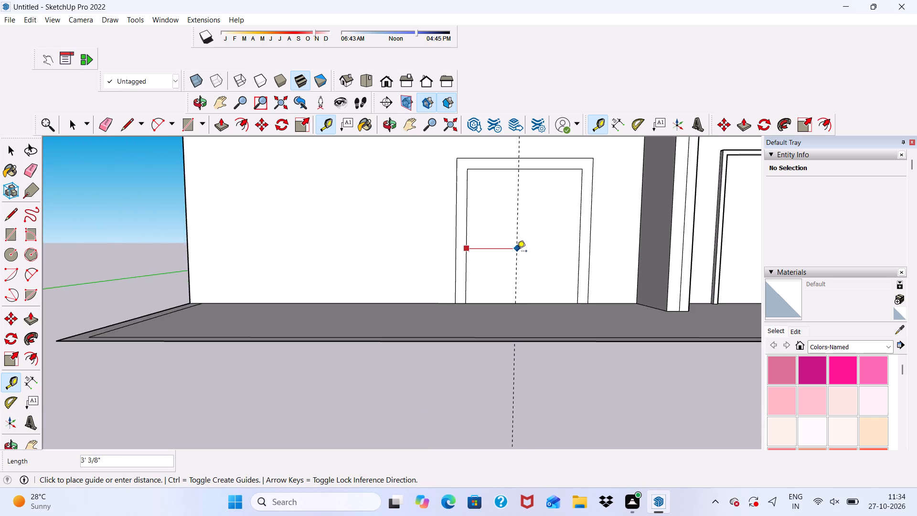
pyautogui.scroll(-2, 517, 252)
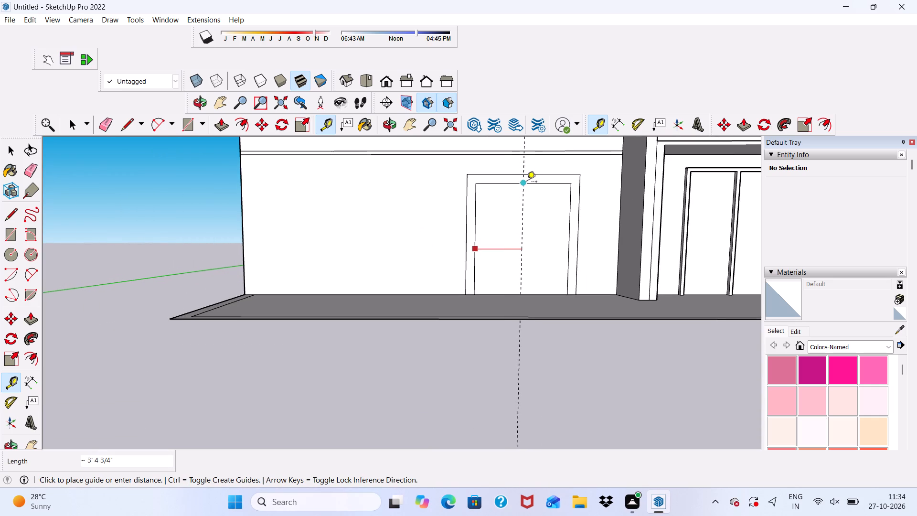
pyautogui.click(527, 183)
# Place a second vertical guide inside the door opening, parallel to the centre guide.
pyautogui.click(524, 211)
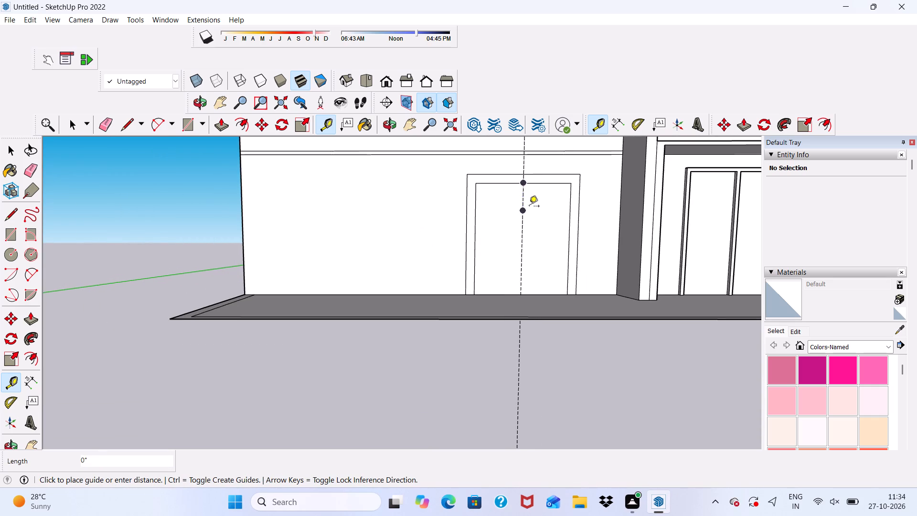
pyautogui.scroll(3, 535, 198)
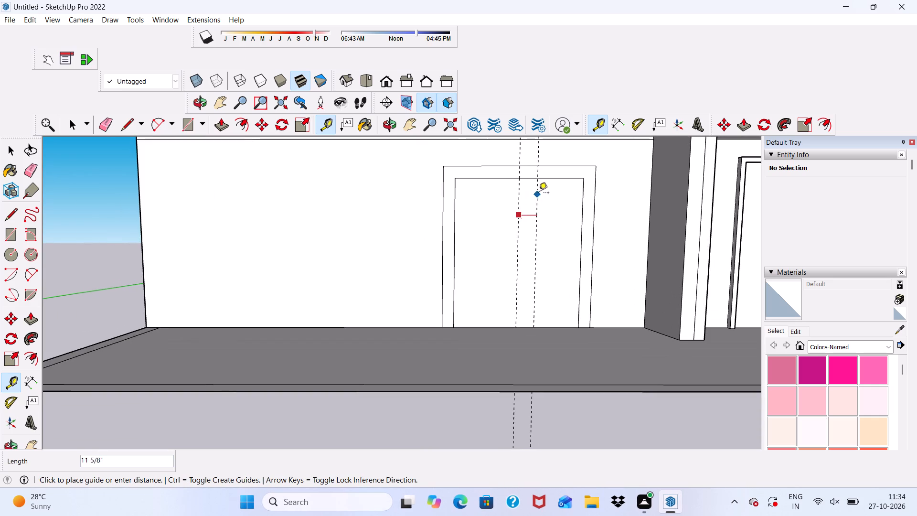
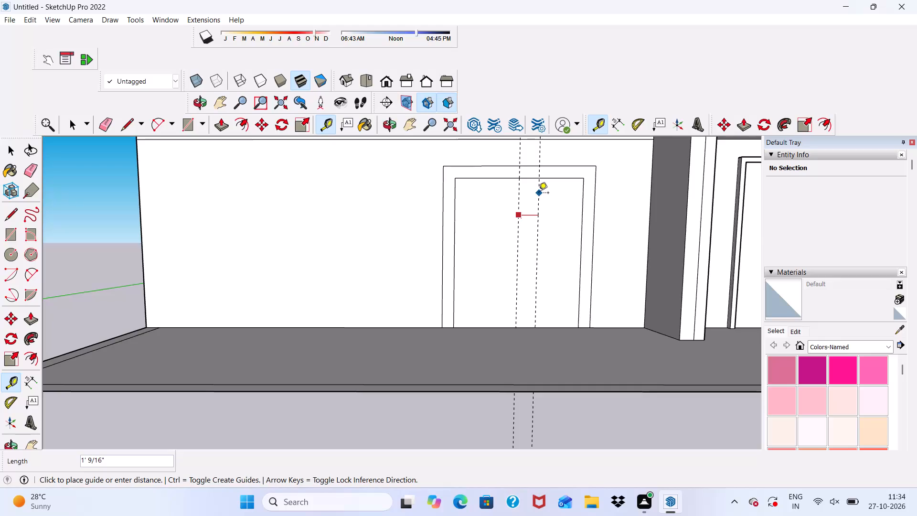
# Place a second vertical guide 6" from the existing guide running down the middle of the door outline.
pyautogui.press('6')
pyautogui.hotkey('shift', '"')
pyautogui.press('Return')
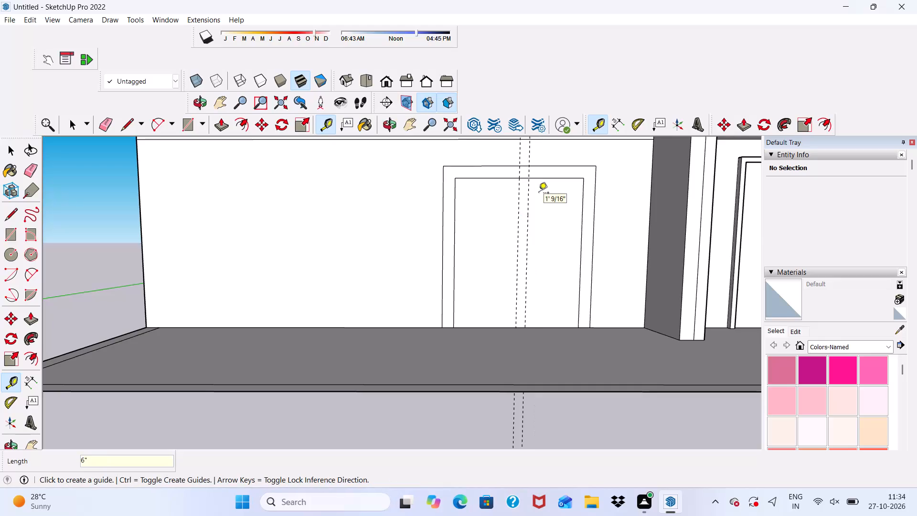
# Draw vertical lines along both guides between the outer door frame's top edge and the floor, joined along the floor edge.
pyautogui.click(125, 128)
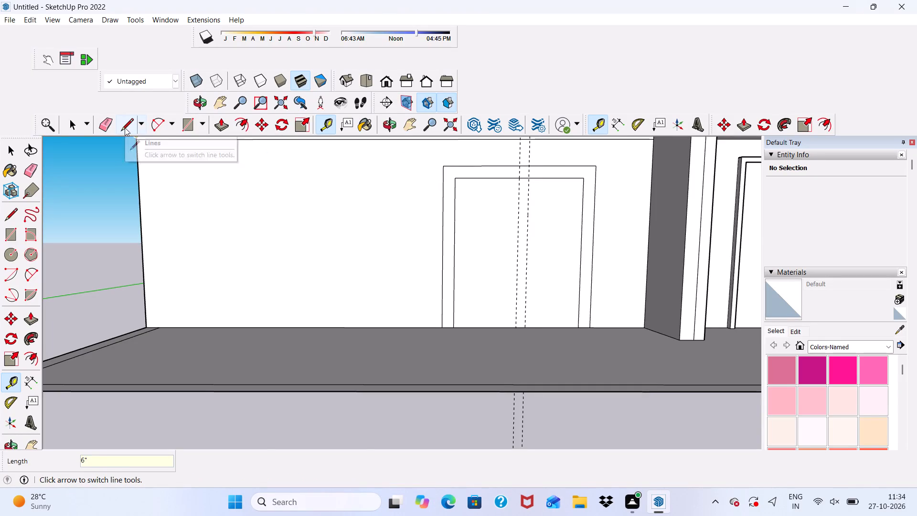
pyautogui.click(519, 166)
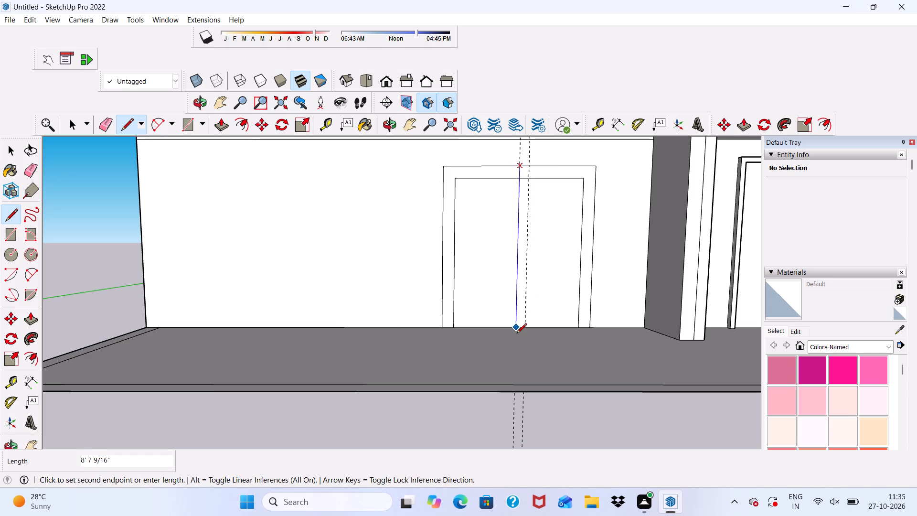
pyautogui.scroll(4, 515, 339)
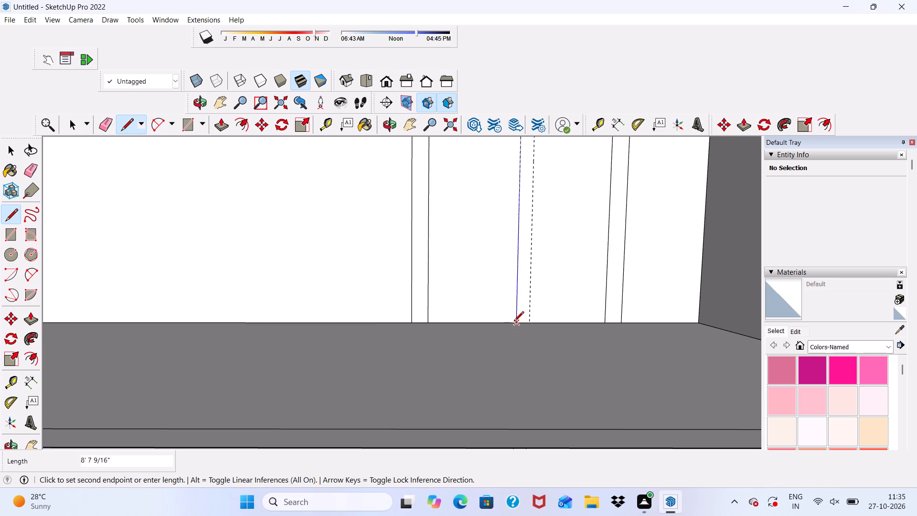
pyautogui.click(514, 322)
pyautogui.click(529, 323)
pyautogui.scroll(-2, 529, 323)
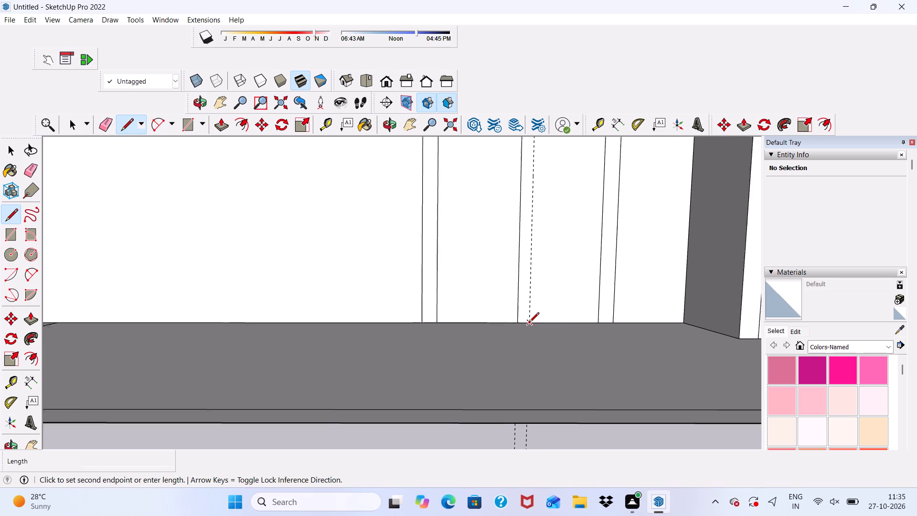
pyautogui.scroll(-7, 529, 323)
pyautogui.scroll(7, 531, 225)
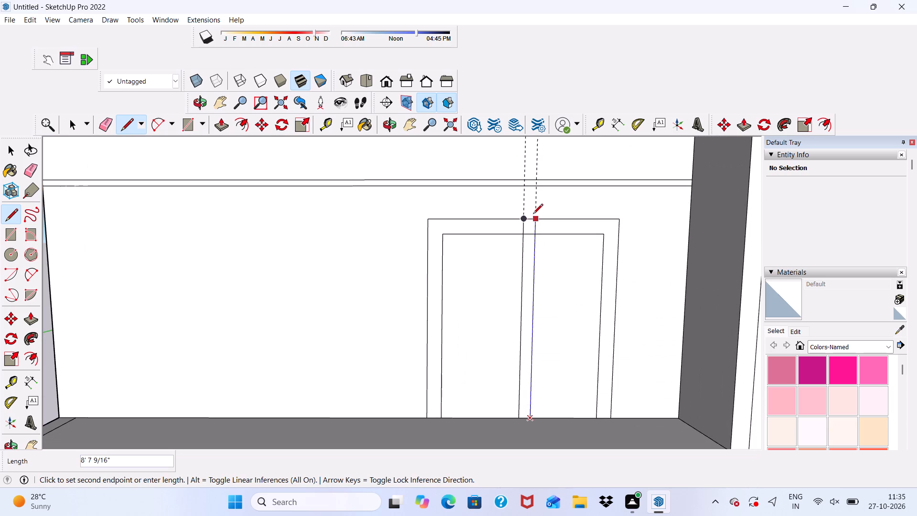
pyautogui.click(535, 219)
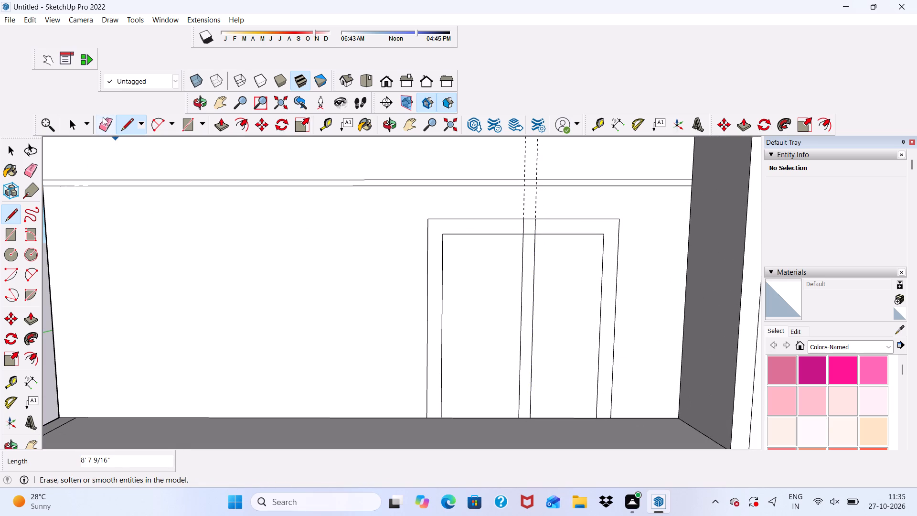
# Erase the two guides and the line segments crossing the door's top rail and central post, leaving two separate door leaves.
pyautogui.click(103, 121)
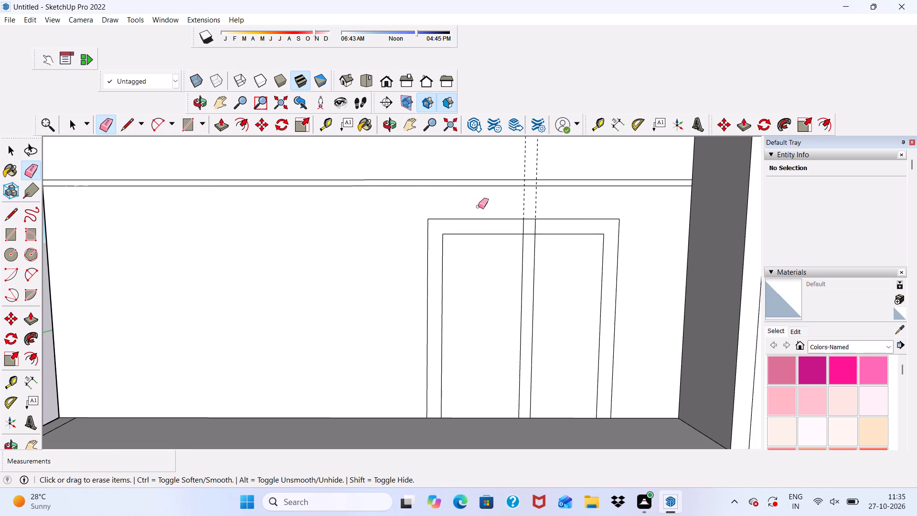
pyautogui.moveTo(509, 206); pyautogui.dragTo(548, 201)
pyautogui.scroll(7, 541, 216)
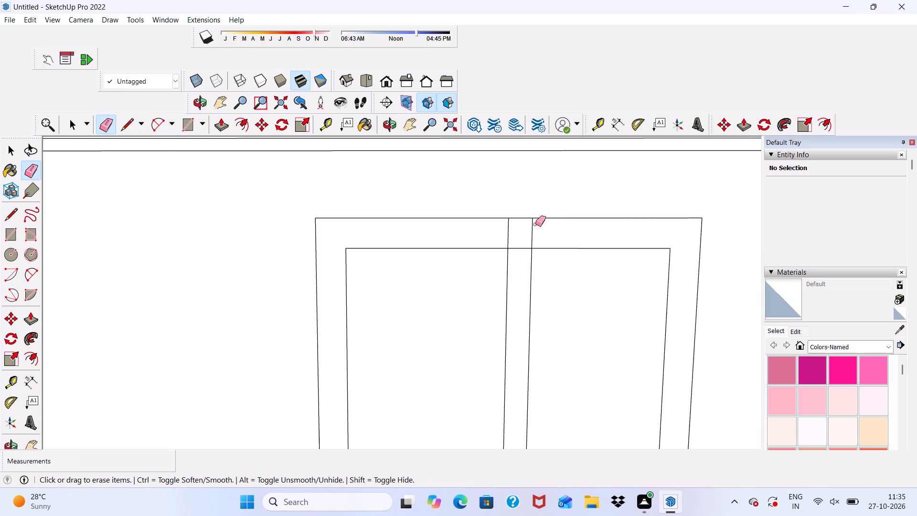
pyautogui.moveTo(535, 225); pyautogui.dragTo(525, 231)
pyautogui.moveTo(510, 232); pyautogui.dragTo(497, 232)
pyautogui.moveTo(515, 243); pyautogui.dragTo(513, 257)
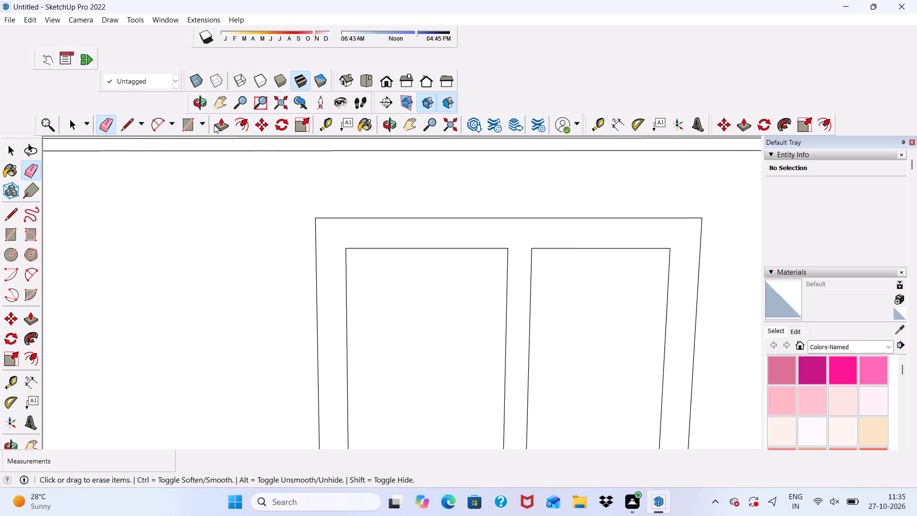
# Draw a vertical rectangular panel about 2' 10" by 1' near the upper left corner of the left door leaf.
pyautogui.click(218, 123)
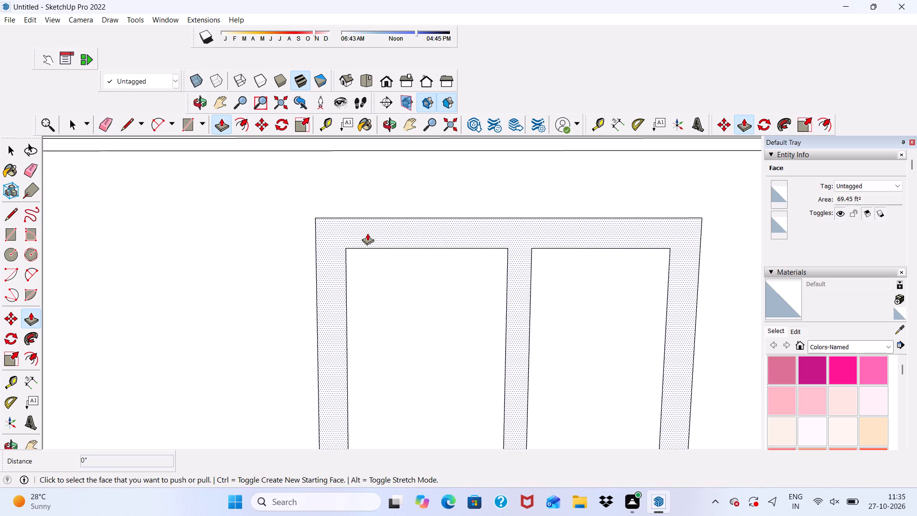
pyautogui.press('space')
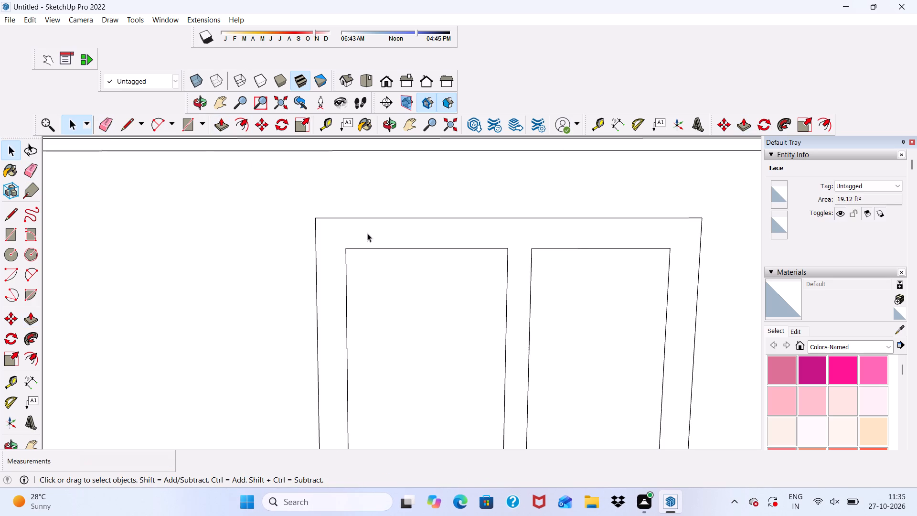
pyautogui.click(179, 130)
pyautogui.scroll(-4, 373, 203)
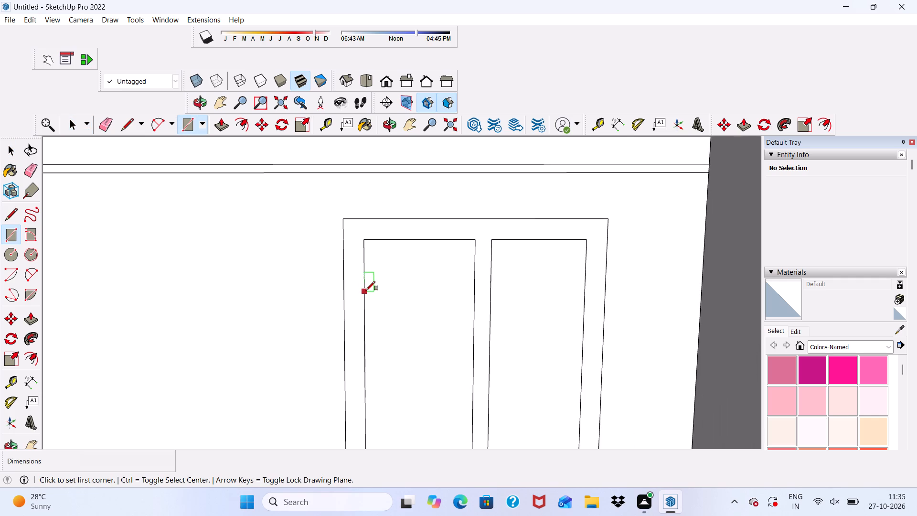
pyautogui.scroll(4, 375, 274)
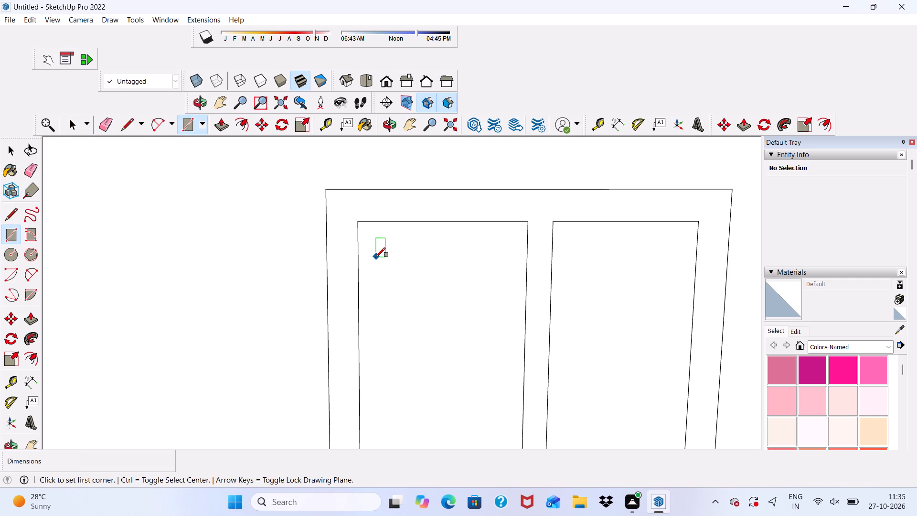
pyautogui.click(376, 257)
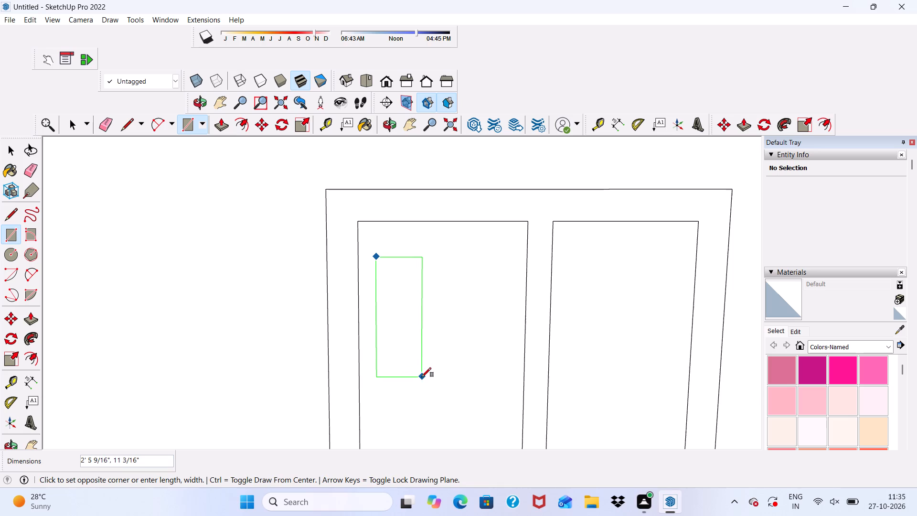
pyautogui.scroll(-12, 416, 340)
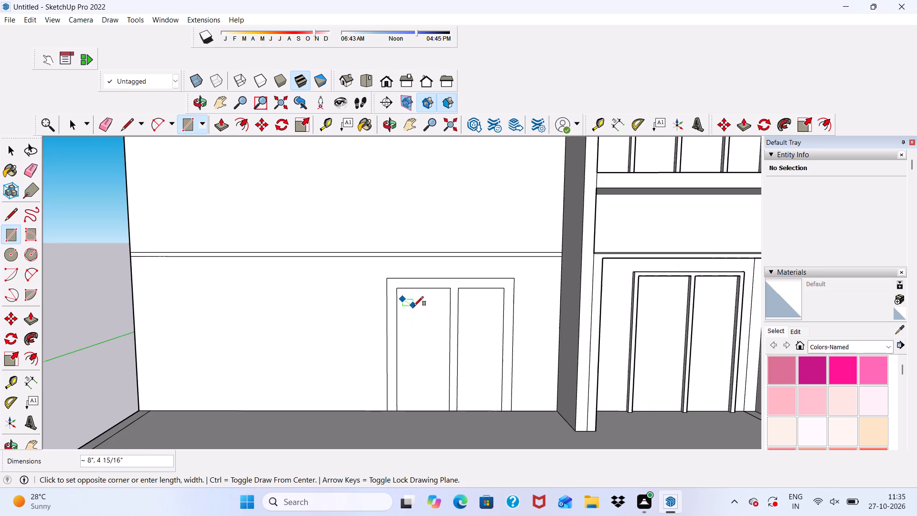
pyautogui.scroll(4, 418, 336)
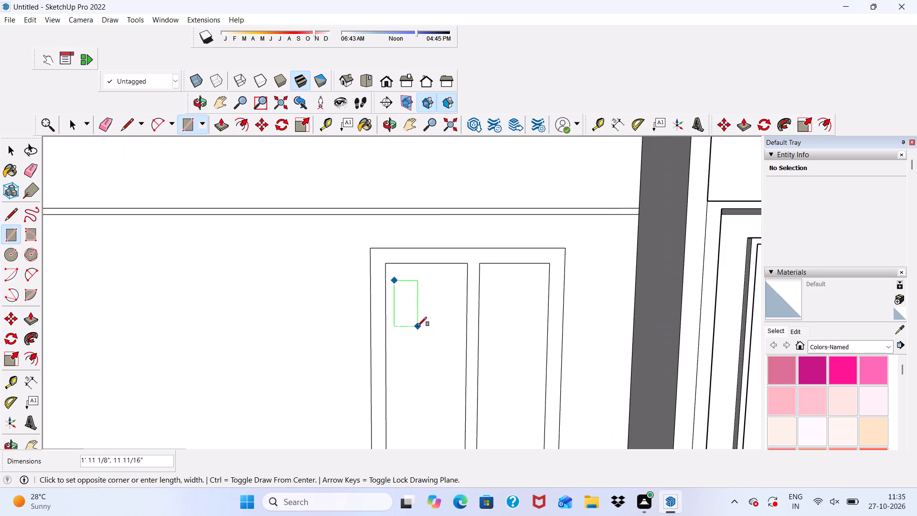
pyautogui.click(418, 347)
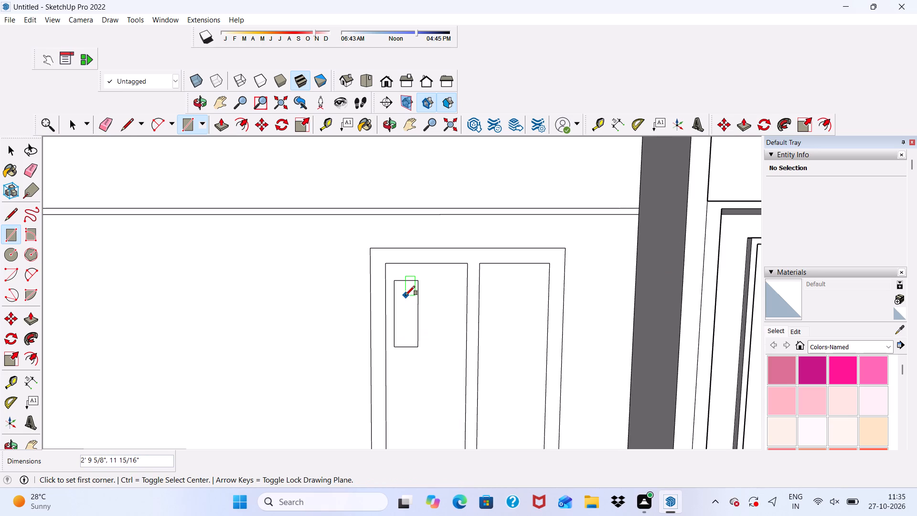
pyautogui.press('space')
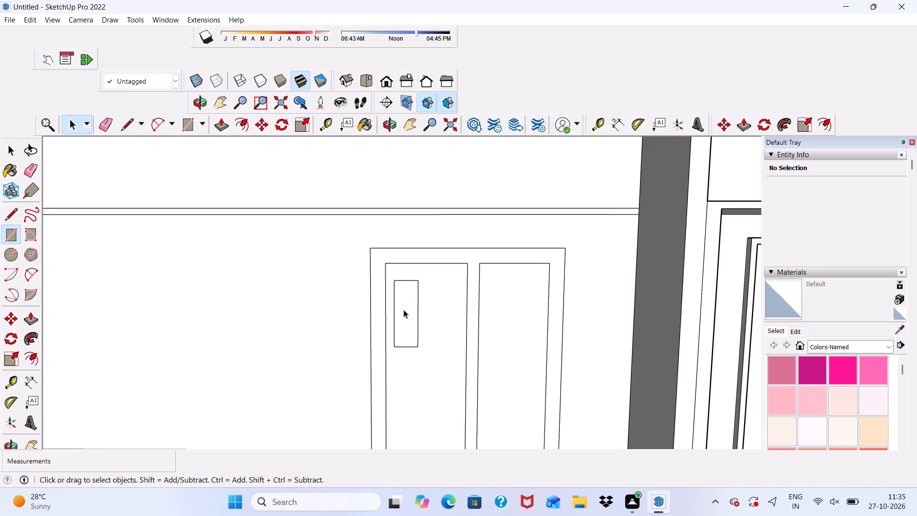
# Copy the rectangular panel horizontally about 1' 6 9/16" to sit beside the original in the left door leaf.
pyautogui.scroll(4, 426, 394)
pyautogui.doubleClick(382, 293)
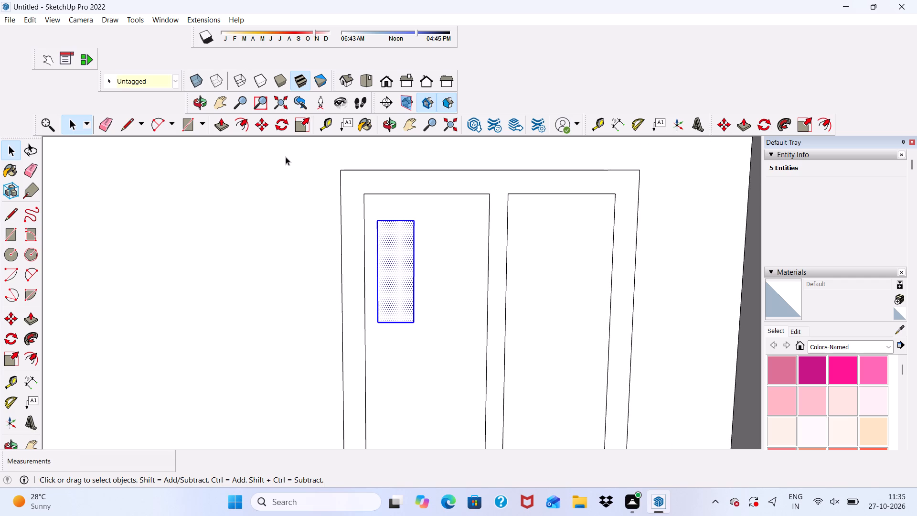
pyautogui.click(266, 122)
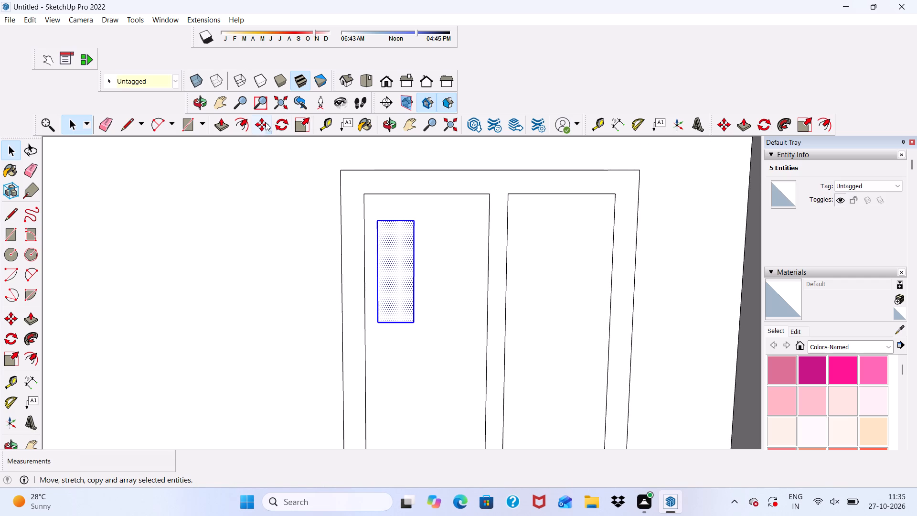
pyautogui.click(399, 278)
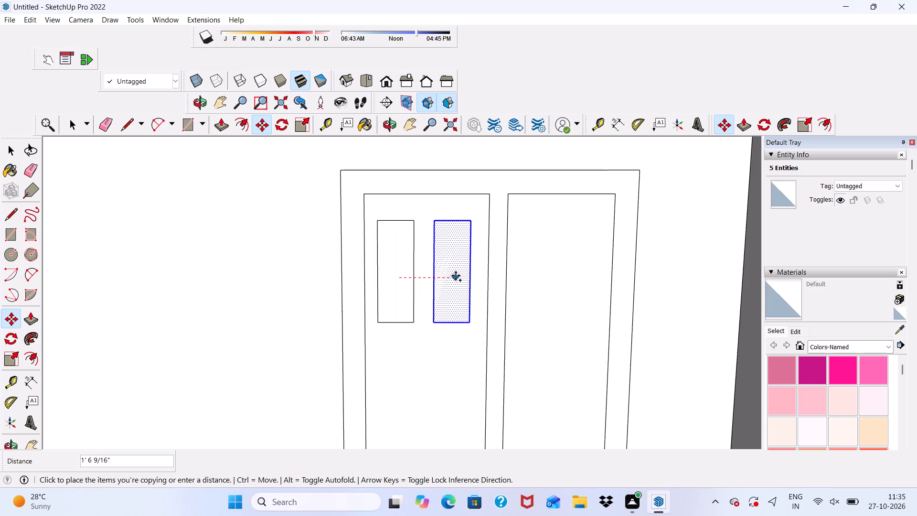
pyautogui.click(456, 276)
pyautogui.click(456, 276)
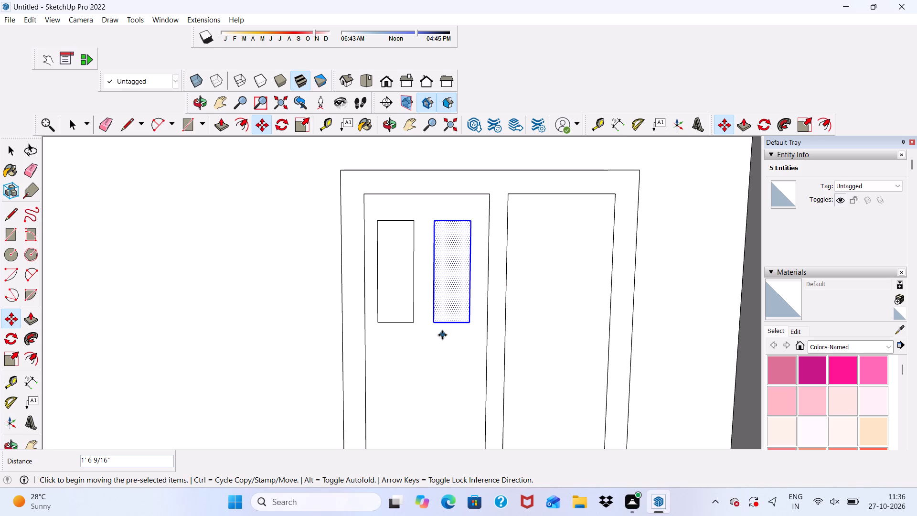
# Copy the panel twice horizontally into the right door leaf, moving about 2' 4 3/8" and a further 1' 4 11/16".
pyautogui.click(446, 282)
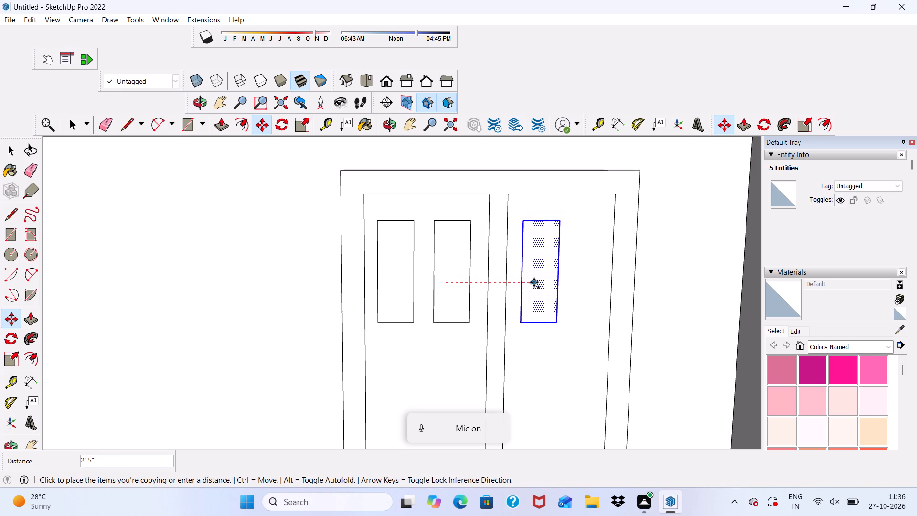
pyautogui.click(532, 282)
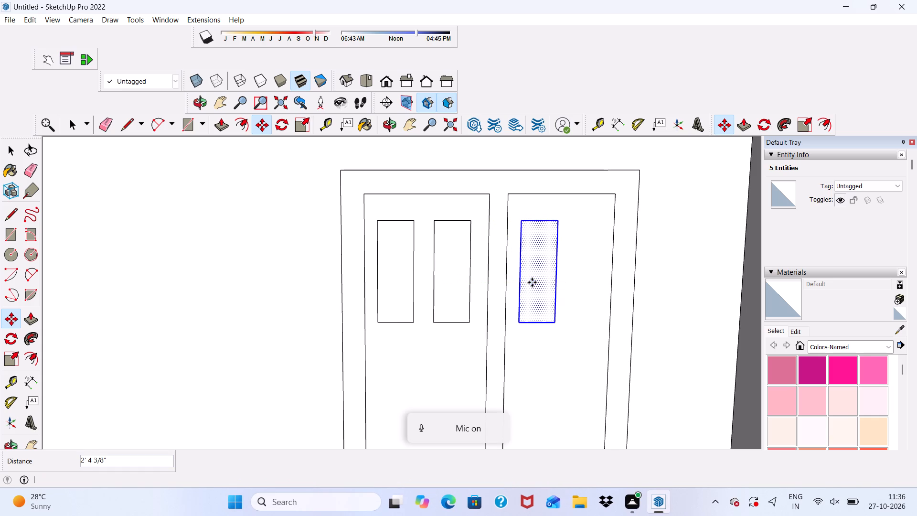
pyautogui.click(532, 282)
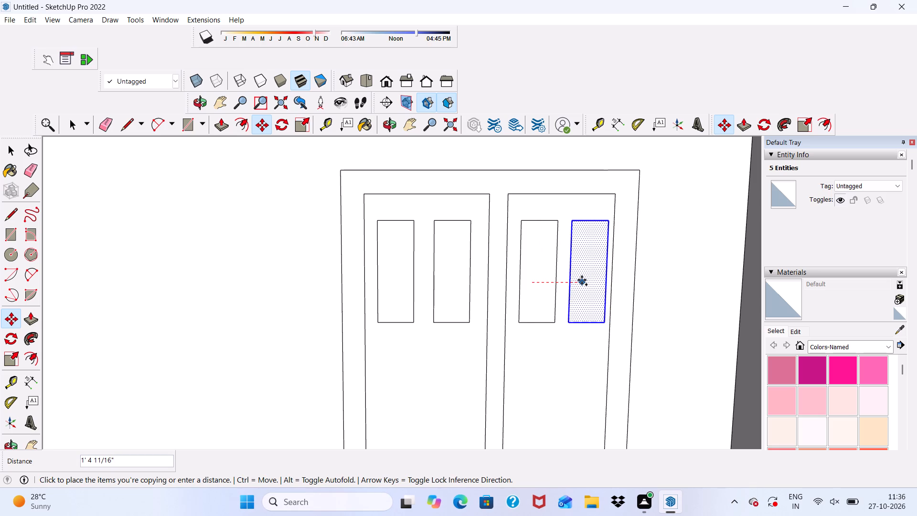
pyautogui.click(582, 280)
# Copy the right leaf's outer panel straight down about 3' 8 1/2" to form a lower panel.
pyautogui.scroll(-5, 555, 239)
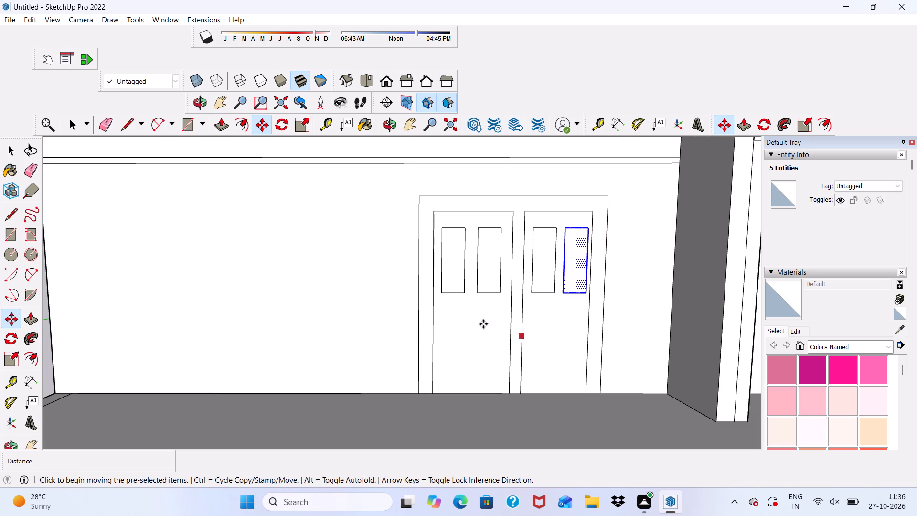
pyautogui.click(574, 282)
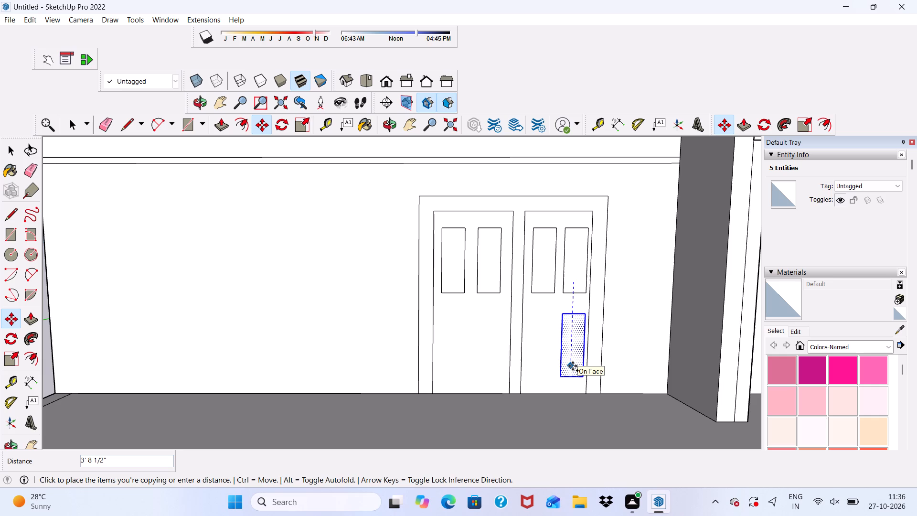
pyautogui.click(573, 366)
pyautogui.press('space')
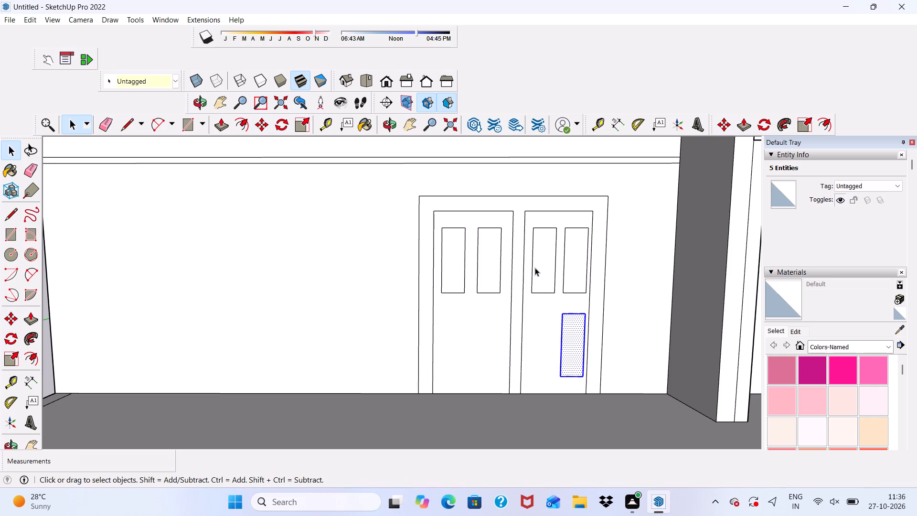
# Copy the right leaf's inner upper panel straight down about 3' 8 3/16", beside the lower outer panel.
pyautogui.doubleClick(535, 268)
pyautogui.click(264, 126)
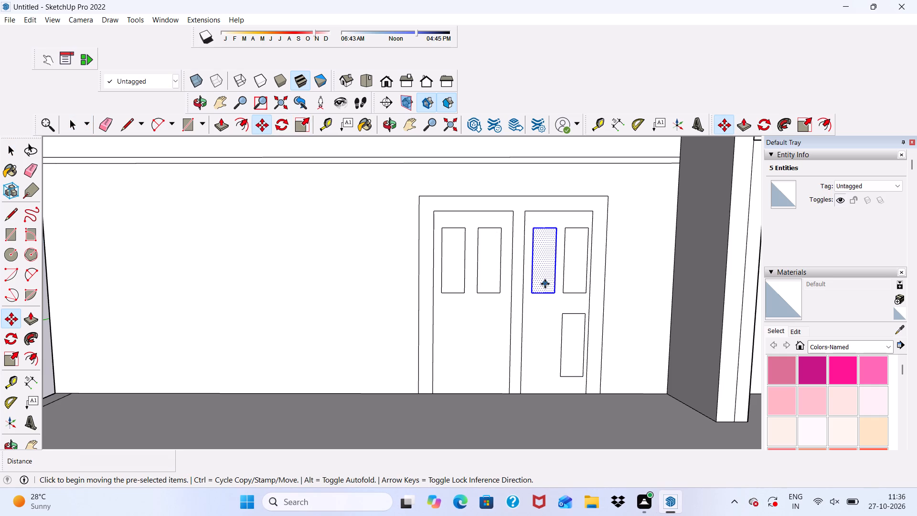
pyautogui.scroll(6, 545, 284)
pyautogui.click(541, 269)
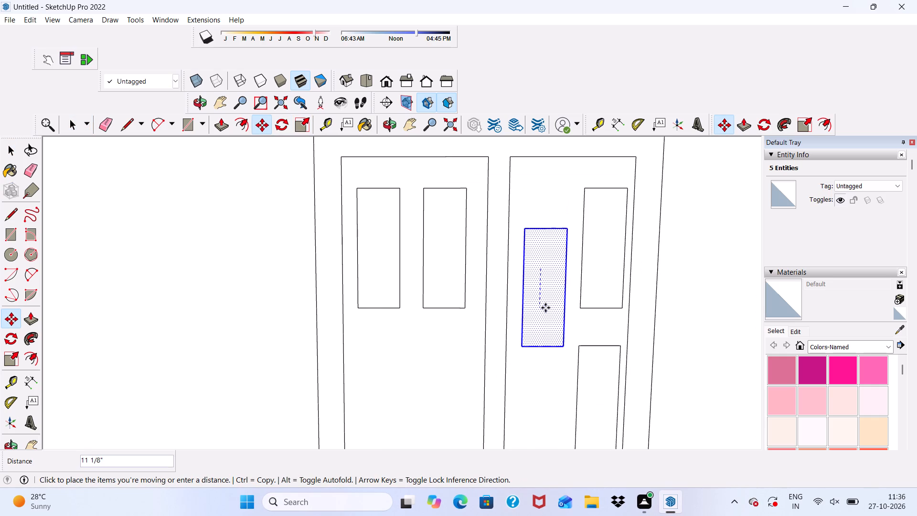
pyautogui.scroll(-4, 532, 252)
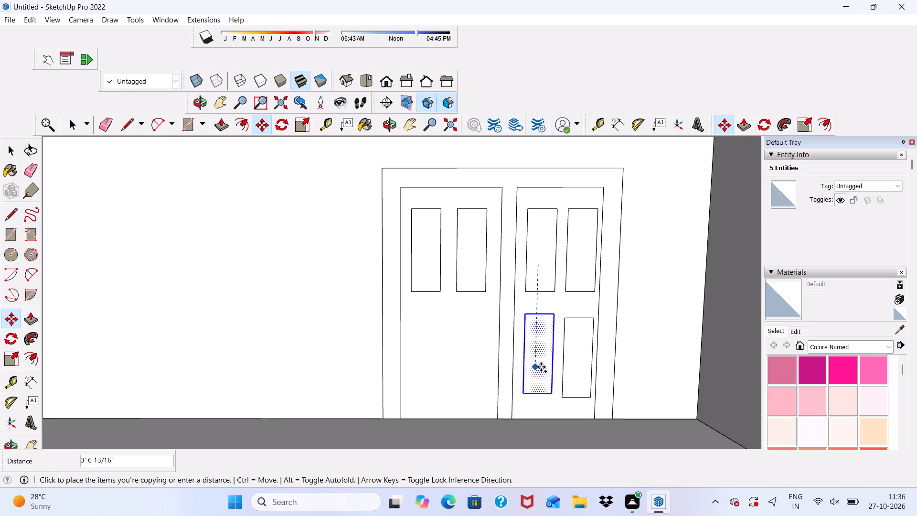
pyautogui.click(542, 371)
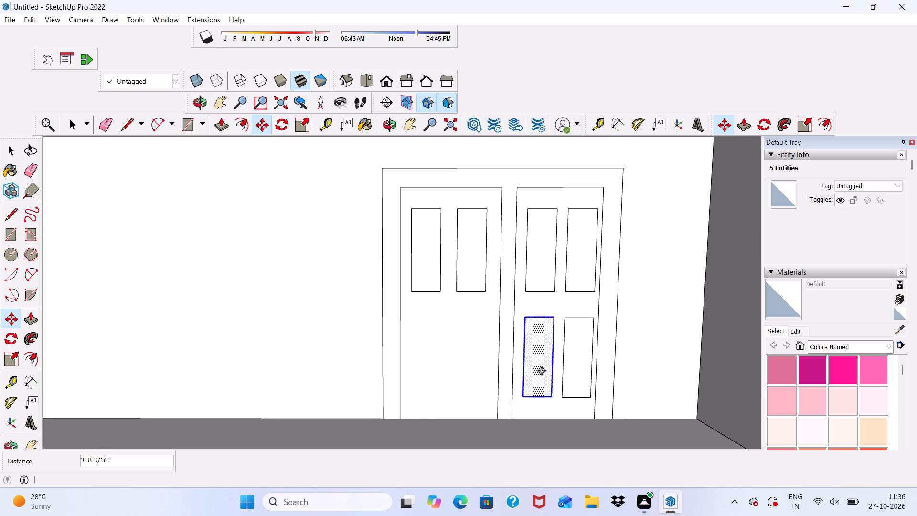
pyautogui.scroll(-4, 535, 317)
pyautogui.press('space')
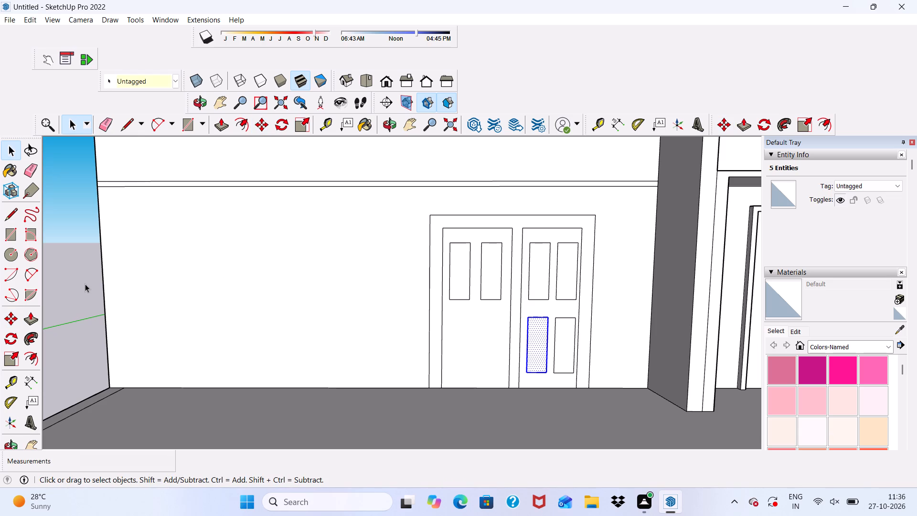
pyautogui.scroll(-4, 223, 257)
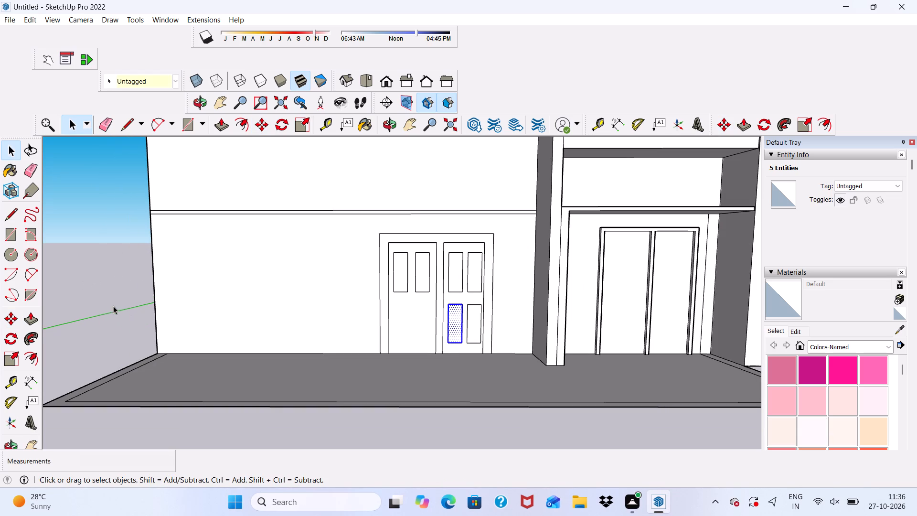
# Copy the left leaf's inner upper panel straight down about 3' 6 1/4" to form a lower panel.
pyautogui.click(107, 289)
pyautogui.scroll(8, 383, 319)
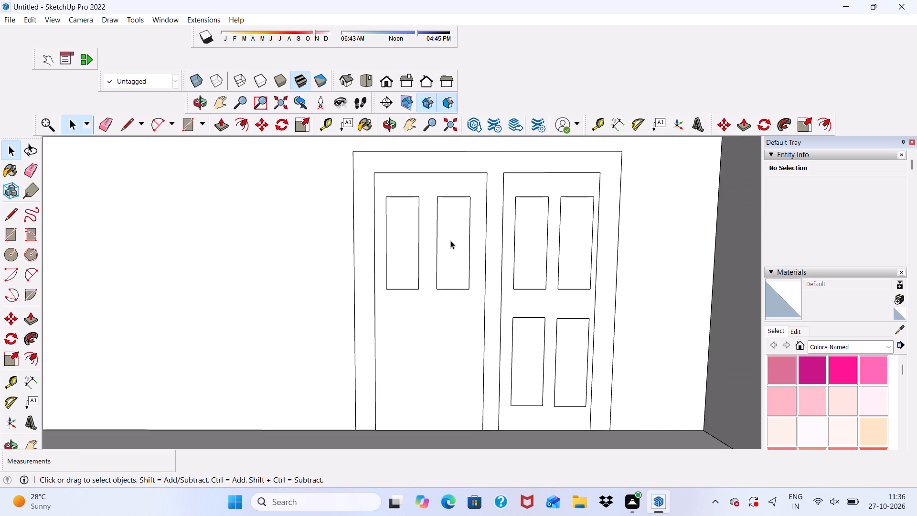
pyautogui.doubleClick(450, 240)
pyautogui.click(258, 121)
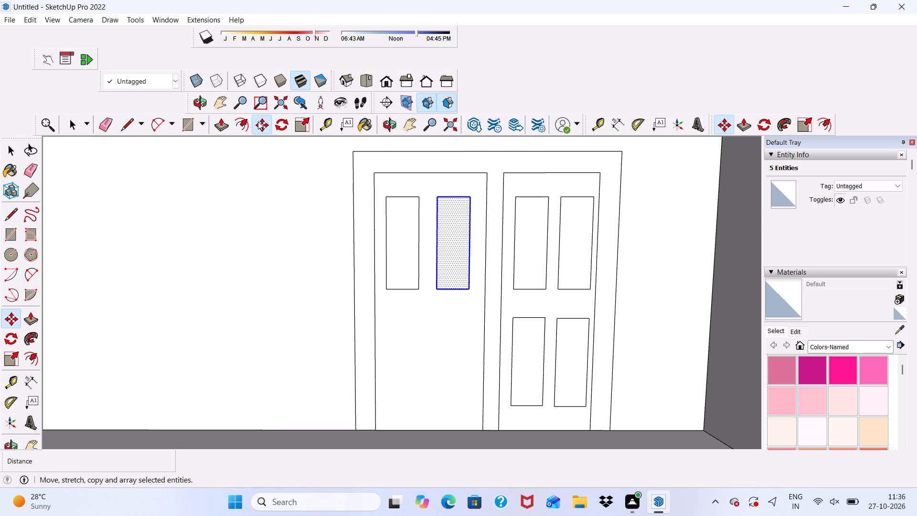
pyautogui.click(454, 268)
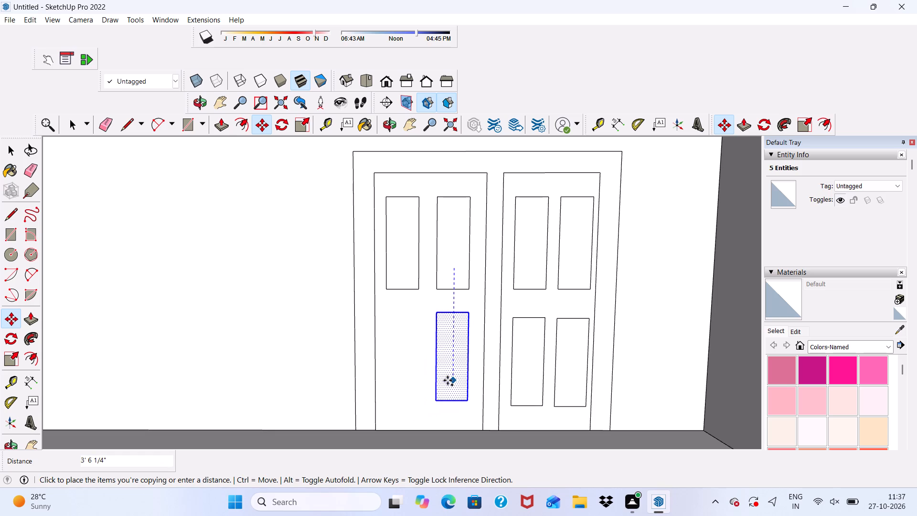
pyautogui.click(448, 380)
pyautogui.press('space')
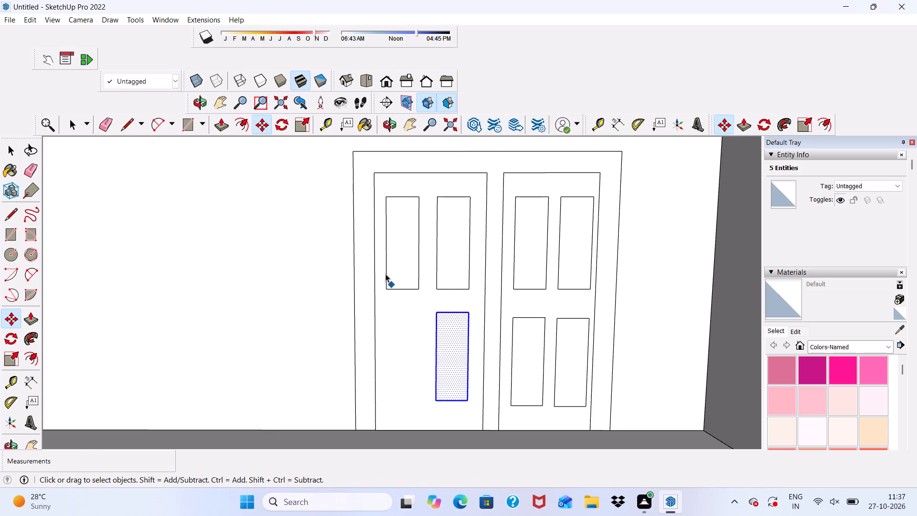
# Copy the left leaf's outer upper panel straight down about 3' 5 1/4", beside the lower inner panel, and clear the selection.
pyautogui.doubleClick(394, 269)
pyautogui.click(260, 123)
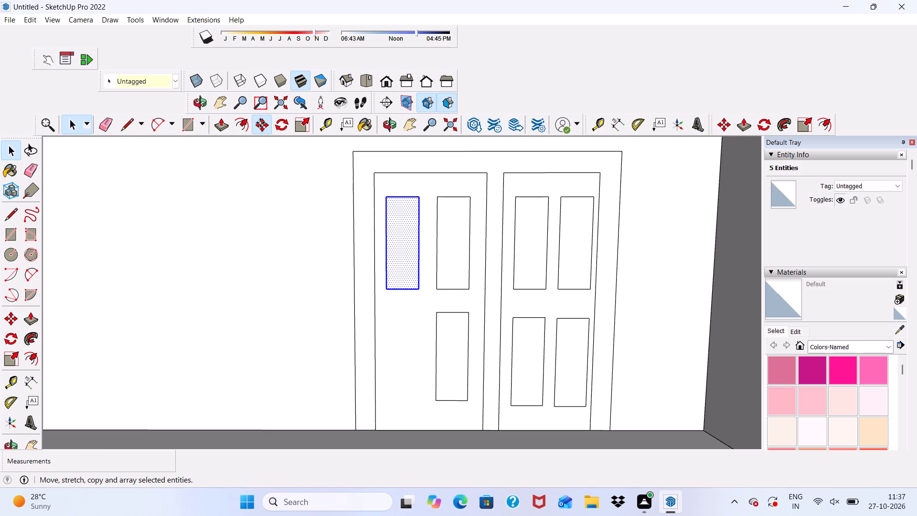
pyautogui.click(392, 273)
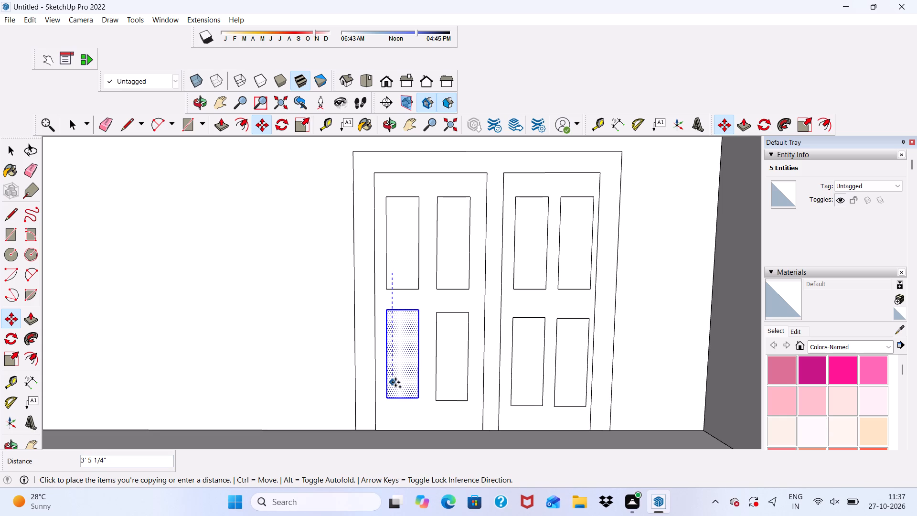
pyautogui.click(395, 382)
pyautogui.scroll(-4, 401, 355)
pyautogui.press('space')
pyautogui.scroll(-4, 409, 329)
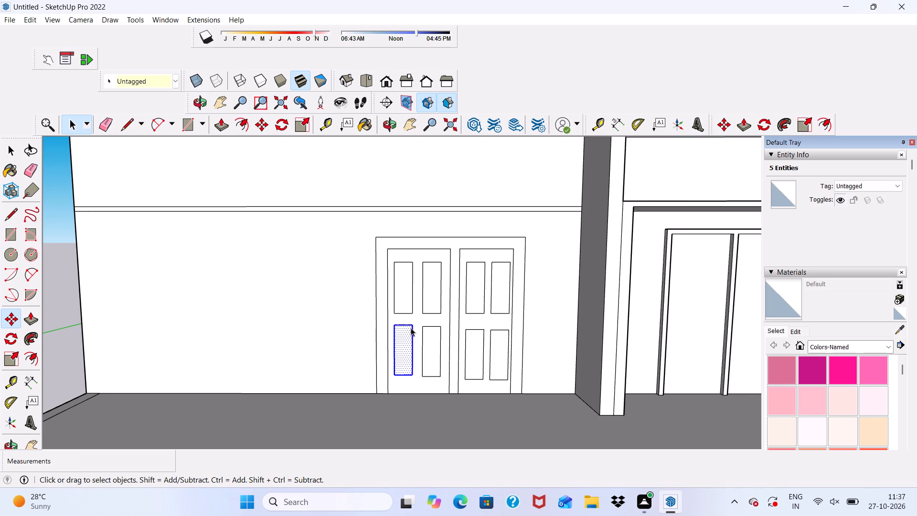
pyautogui.scroll(-5, 399, 314)
pyautogui.press('space')
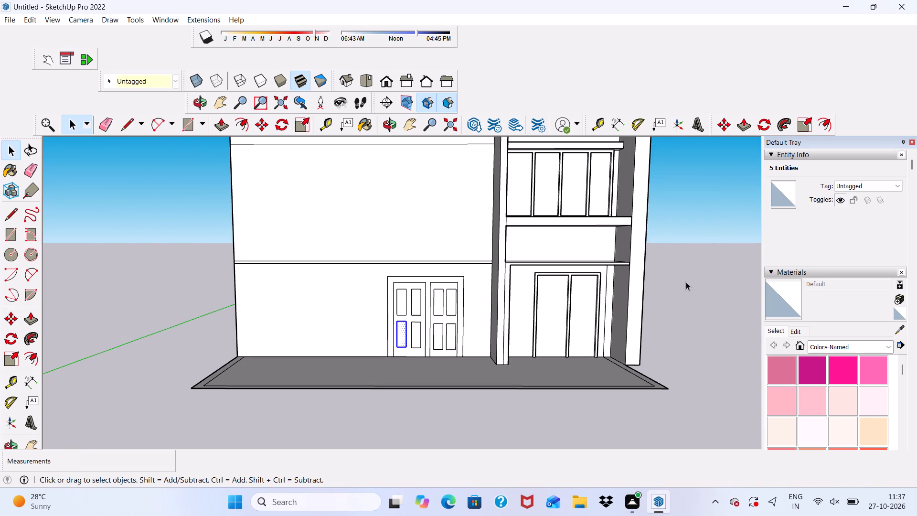
pyautogui.click(686, 282)
# Extrude the face of the door frame and central post outward 6" with Push/Pull.
pyautogui.scroll(3, 336, 316)
pyautogui.scroll(12, 458, 338)
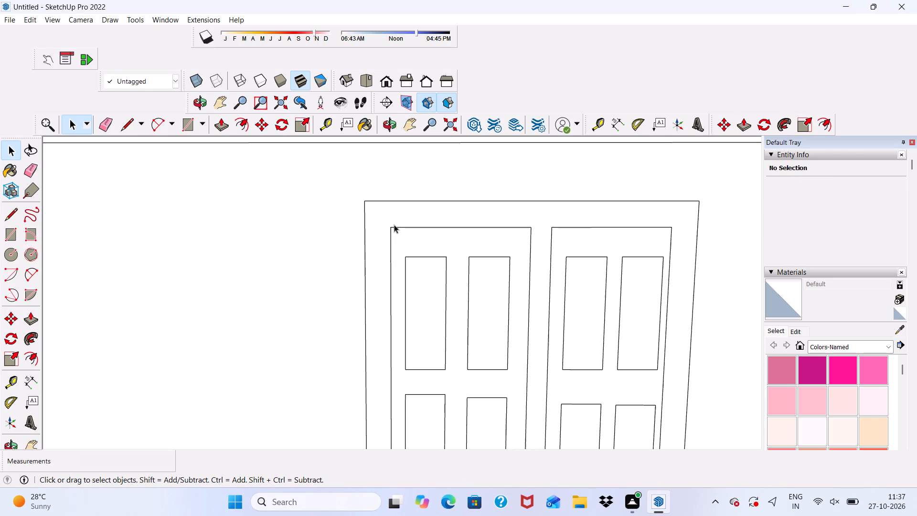
pyautogui.click(393, 214)
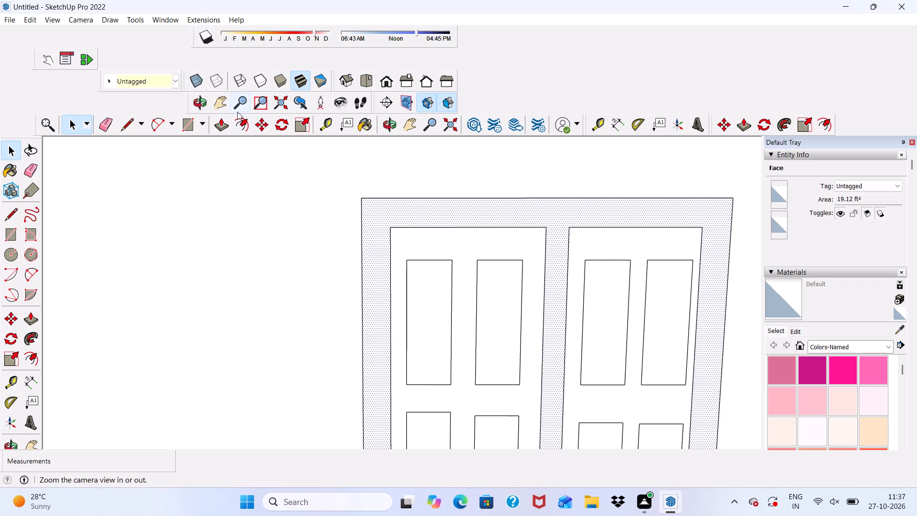
pyautogui.click(223, 129)
pyautogui.click(384, 222)
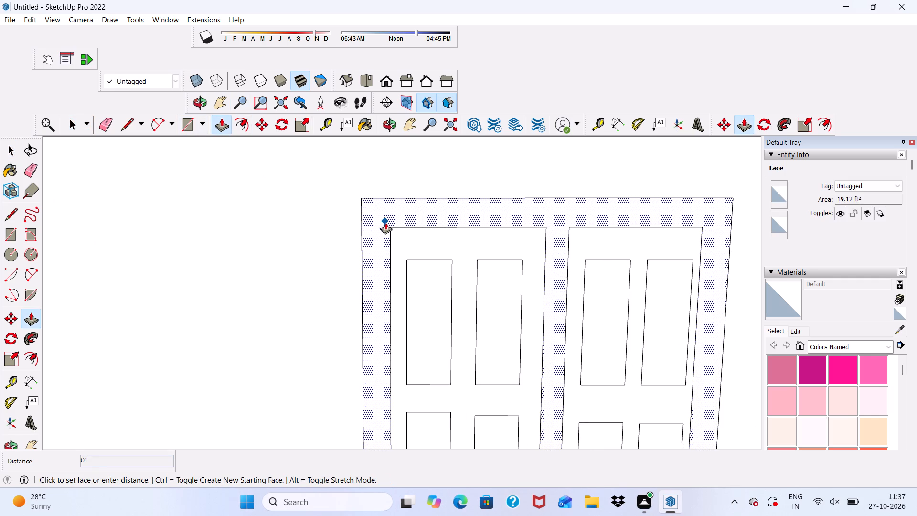
pyautogui.press('6')
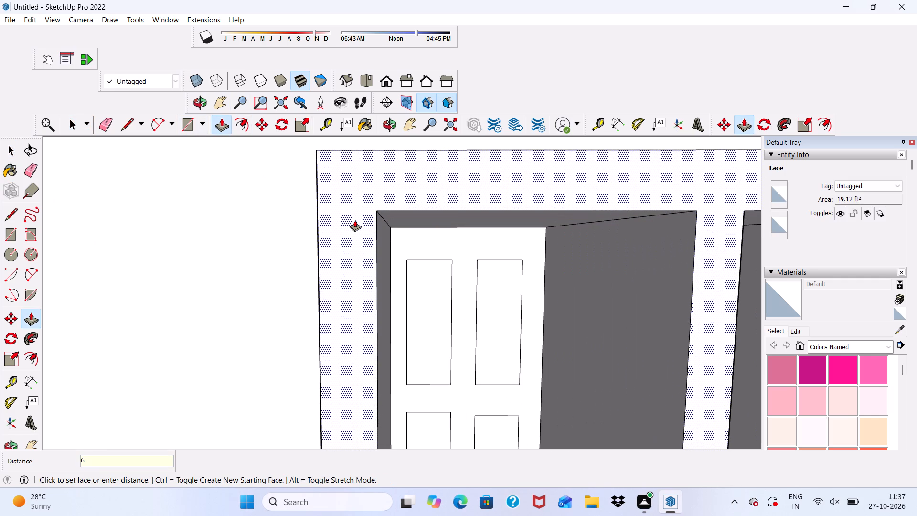
pyautogui.hotkey('shift', '"')
pyautogui.press('Return')
# Extrude both upper decorative panels of the left door leaf outward 3" each.
pyautogui.scroll(-3, 475, 328)
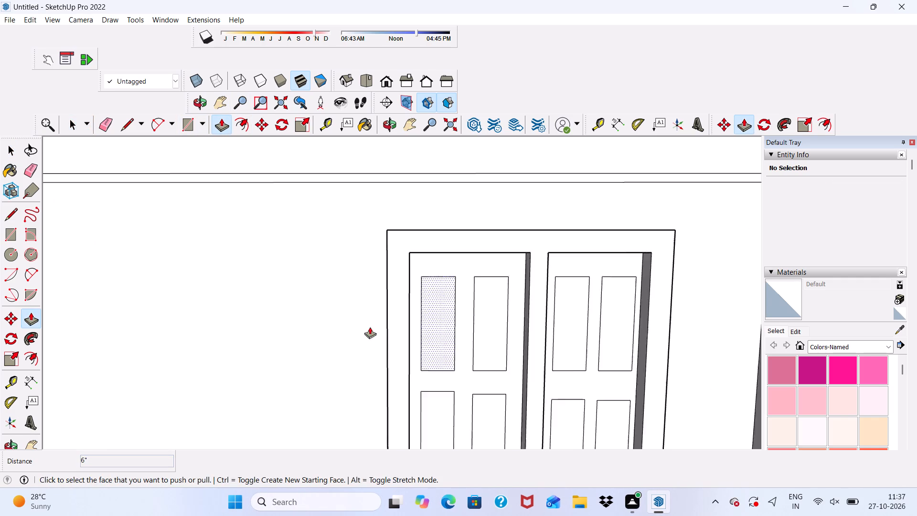
pyautogui.scroll(-2, 370, 327)
pyautogui.scroll(1, 328, 332)
pyautogui.scroll(-1, 394, 346)
pyautogui.moveTo(432, 350); pyautogui.dragTo(342, 372, button='middle')
pyautogui.scroll(4, 375, 336)
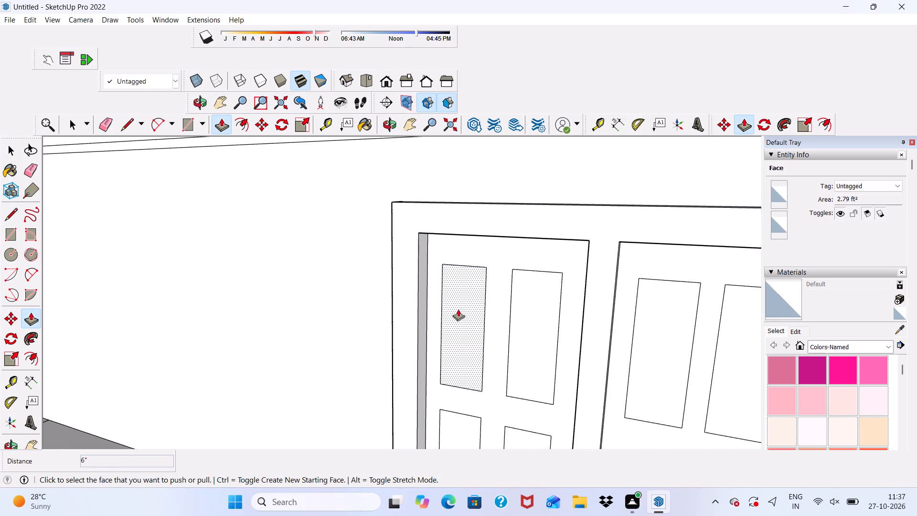
pyautogui.click(458, 309)
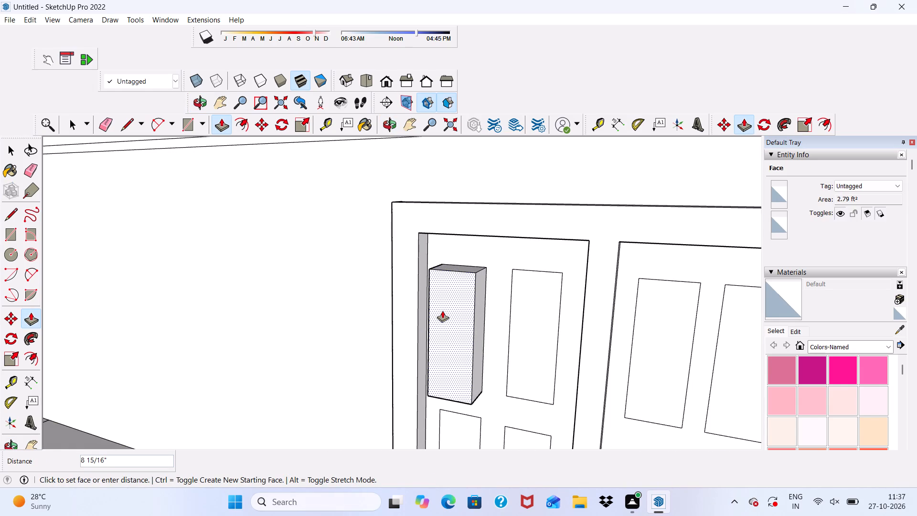
pyautogui.press('3')
pyautogui.hotkey('shift', '"')
pyautogui.press('Return')
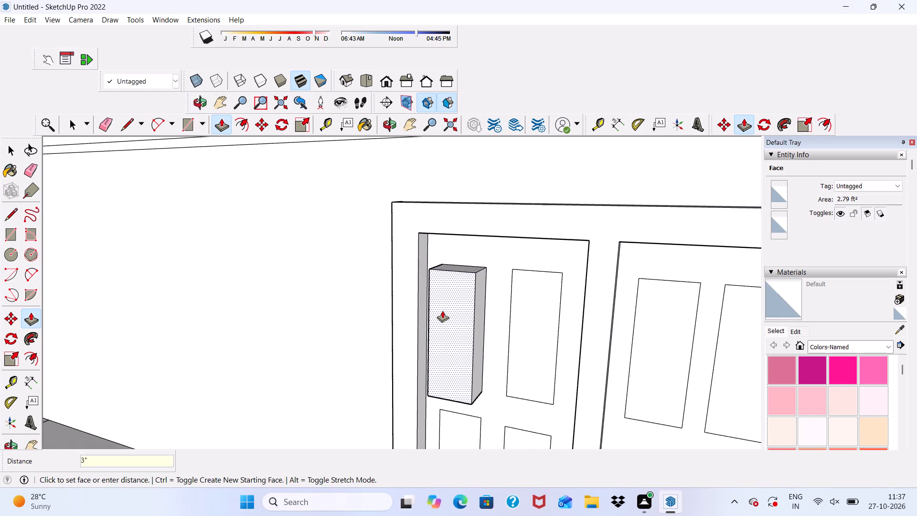
pyautogui.scroll(-6, 442, 311)
pyautogui.click(487, 315)
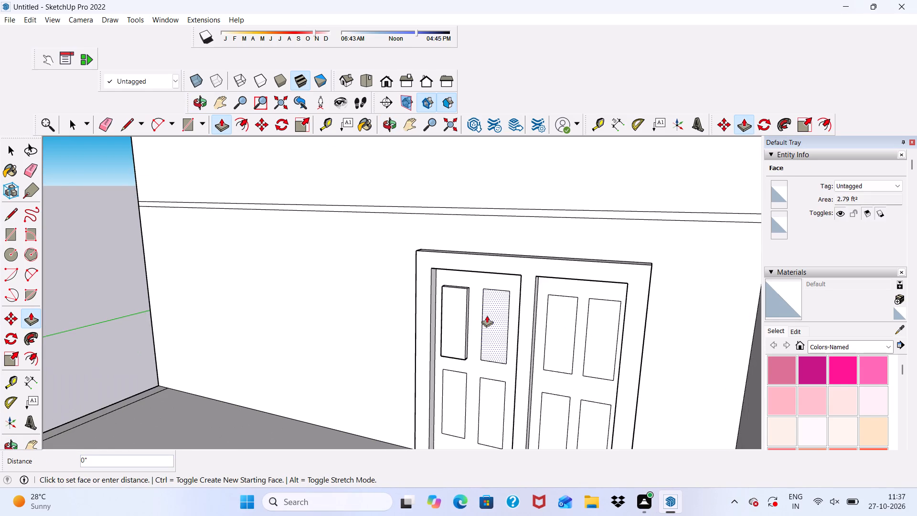
pyautogui.write('3"')
pyautogui.press('Return')
# Extrude both upper decorative panels of the right door leaf outward 3" each.
pyautogui.scroll(-1, 501, 343)
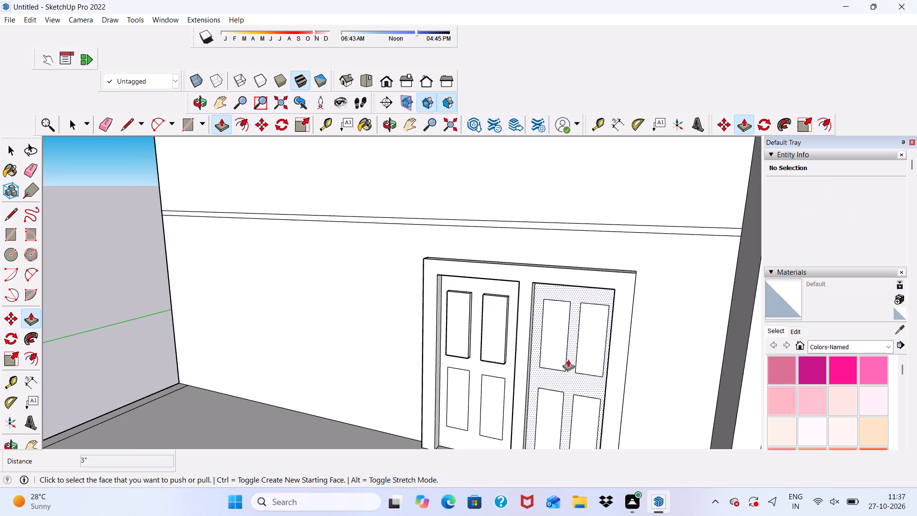
pyautogui.scroll(4, 552, 339)
pyautogui.click(552, 338)
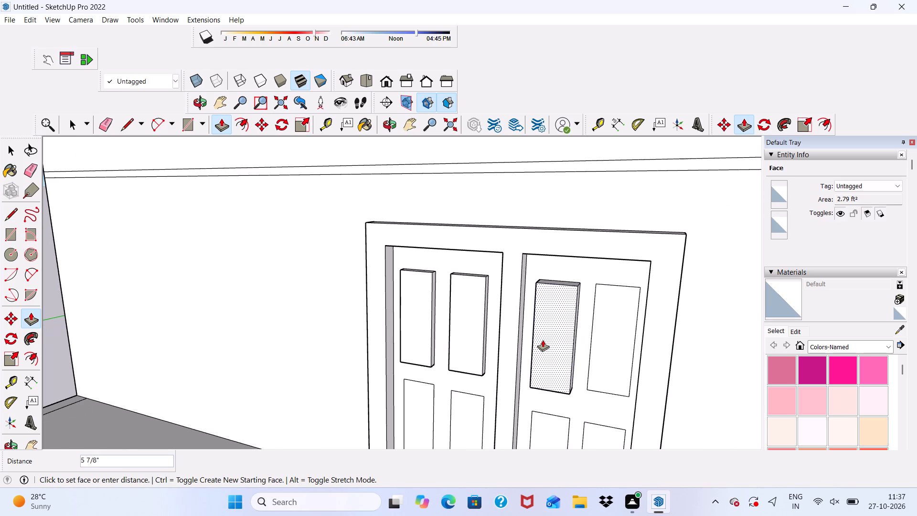
pyautogui.press('3')
pyautogui.hotkey('shift', '"')
pyautogui.press('Return')
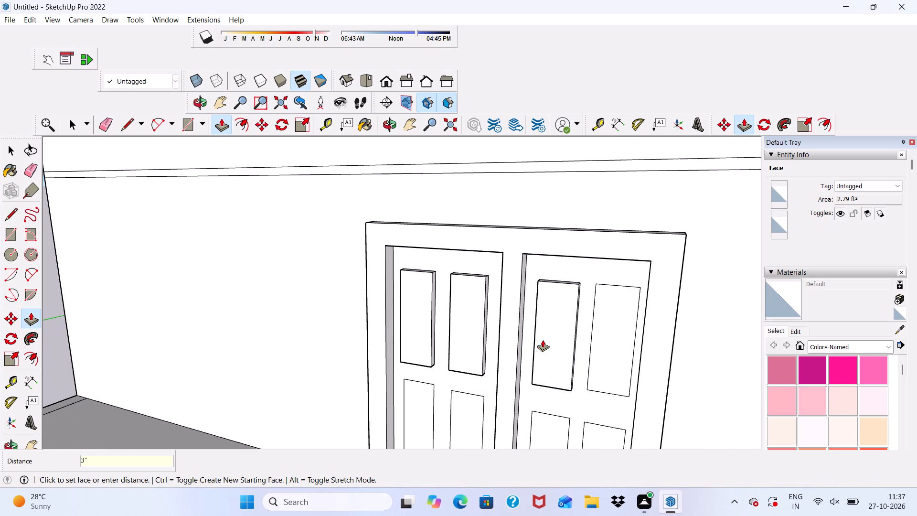
pyautogui.scroll(3, 604, 322)
pyautogui.click(609, 329)
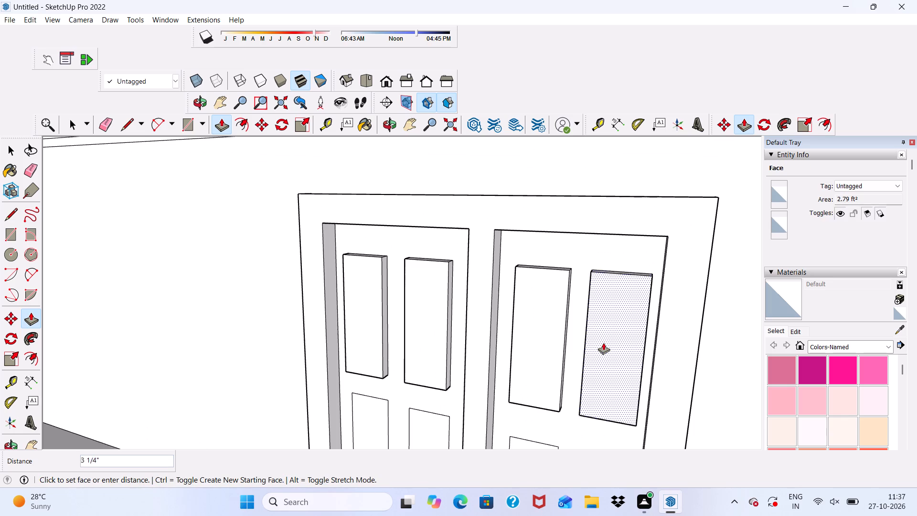
pyautogui.write('3"')
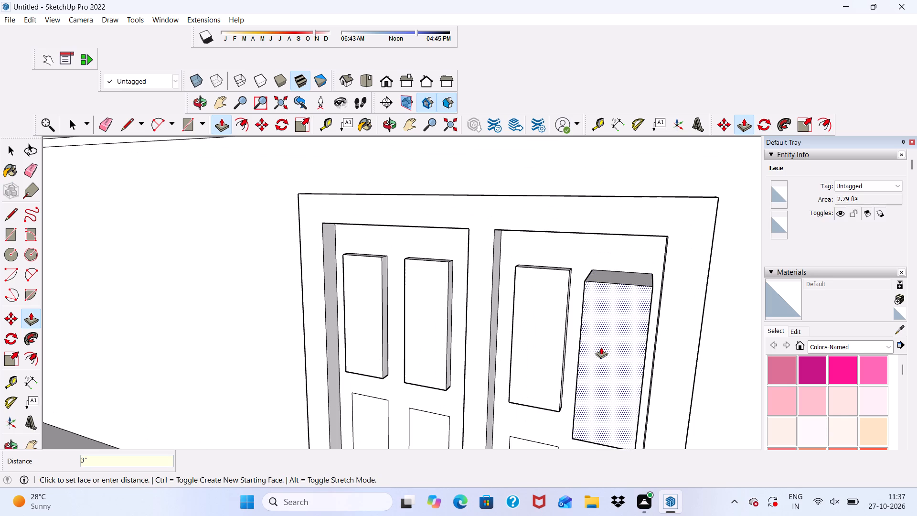
pyautogui.press('Return')
# Extrude both lower decorative panels of the left door leaf outward 3" each.
pyautogui.scroll(-2, 600, 347)
pyautogui.moveTo(600, 347); pyautogui.dragTo(486, 366, button='middle')
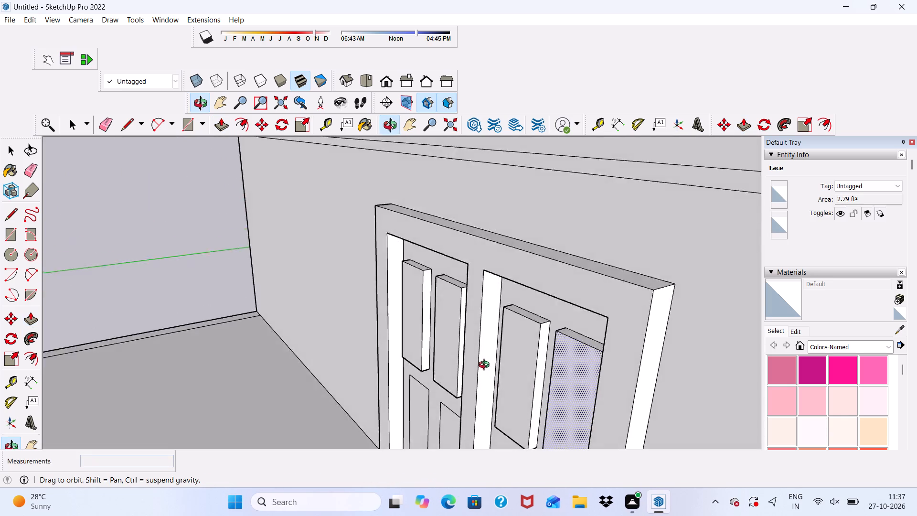
pyautogui.moveTo(486, 366); pyautogui.dragTo(575, 275, button='middle')
pyautogui.scroll(-6, 582, 279)
pyautogui.scroll(4, 447, 445)
pyautogui.scroll(4, 470, 359)
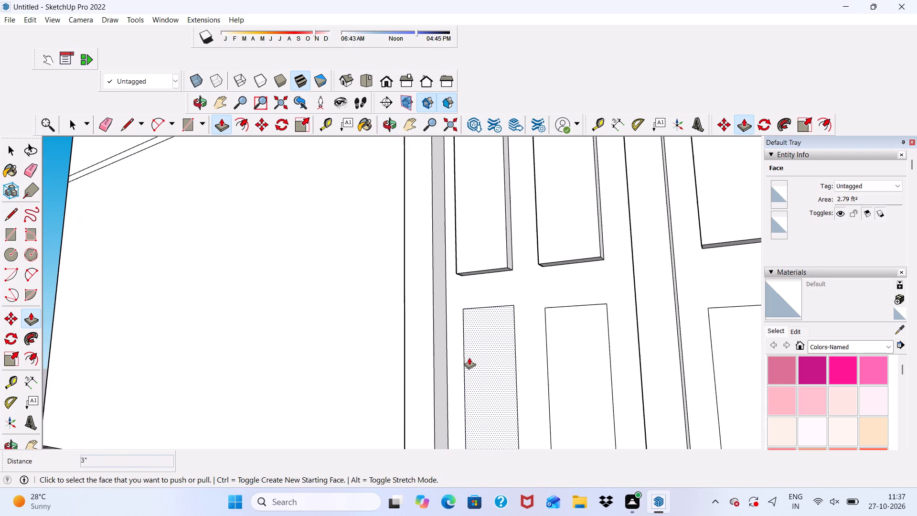
pyautogui.click(474, 355)
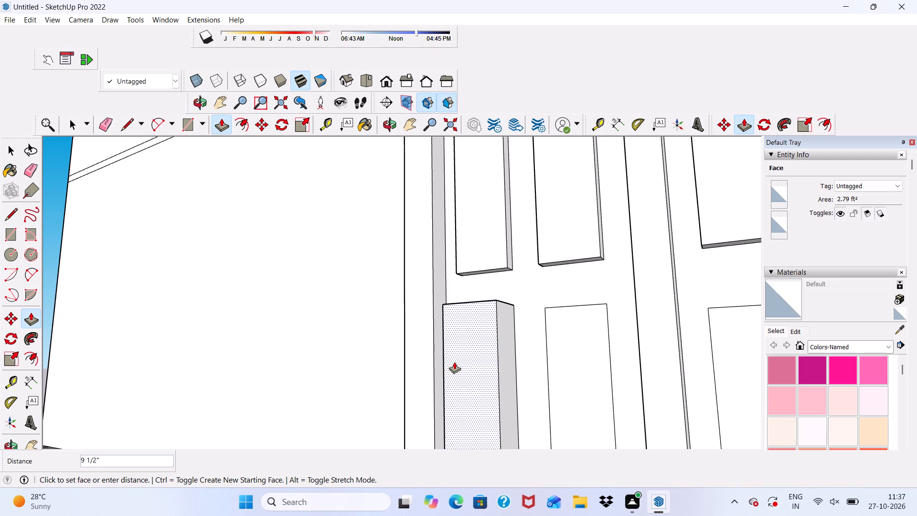
pyautogui.write('3"')
pyautogui.press('Return')
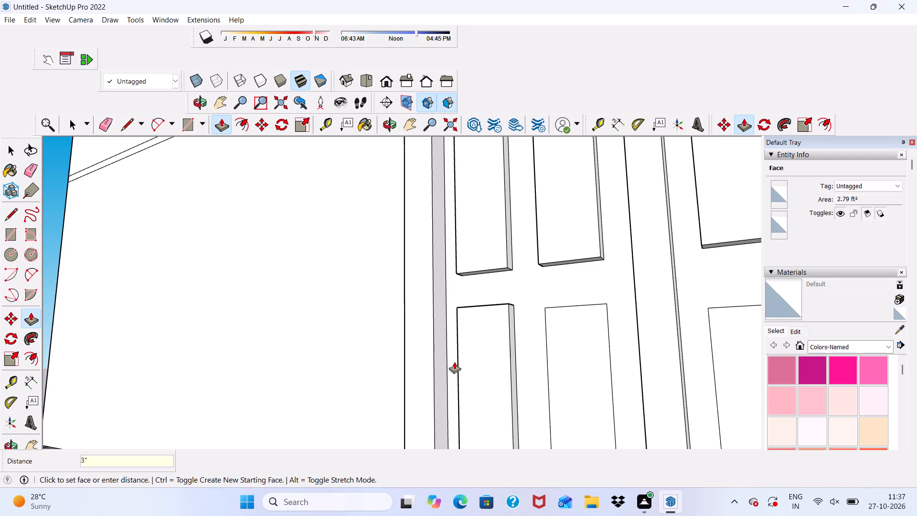
pyautogui.scroll(-1, 465, 339)
pyautogui.click(566, 370)
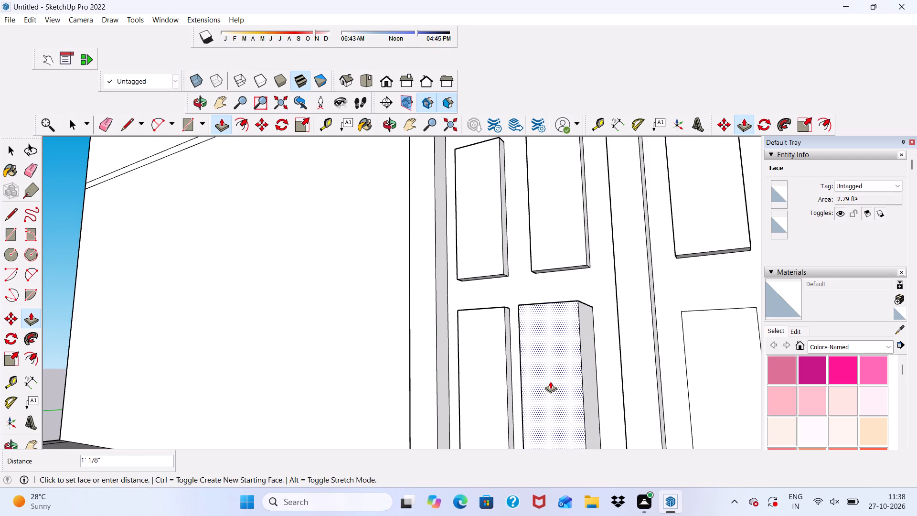
pyautogui.press('3')
pyautogui.hotkey('shift', '"')
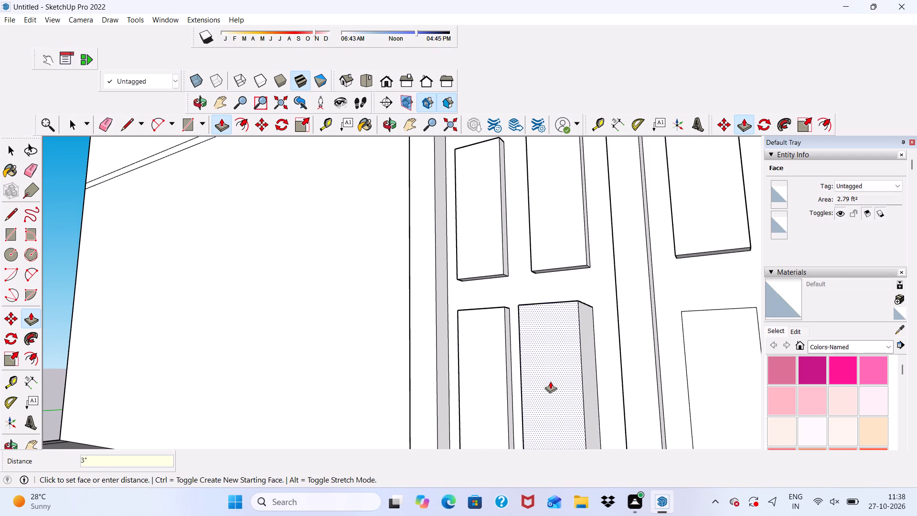
pyautogui.press('Return')
# Extrude both lower decorative panels of the right door leaf outward 3" each, and leave the Push/Pull tool.
pyautogui.scroll(-11, 490, 376)
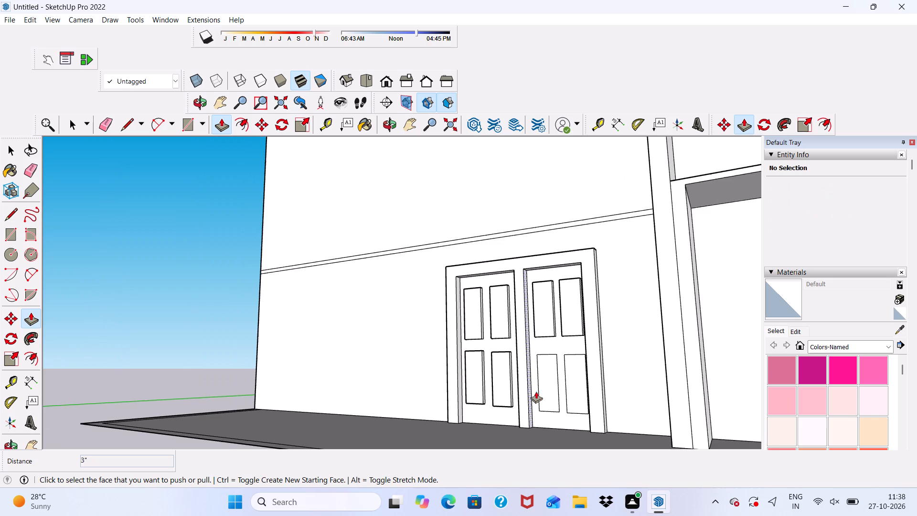
pyautogui.scroll(1, 537, 383)
pyautogui.click(544, 380)
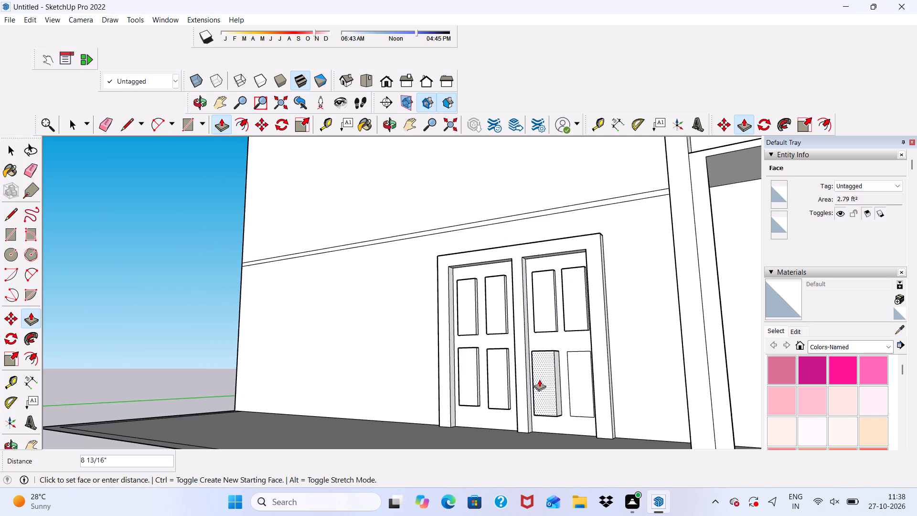
pyautogui.write('3"')
pyautogui.press('Return')
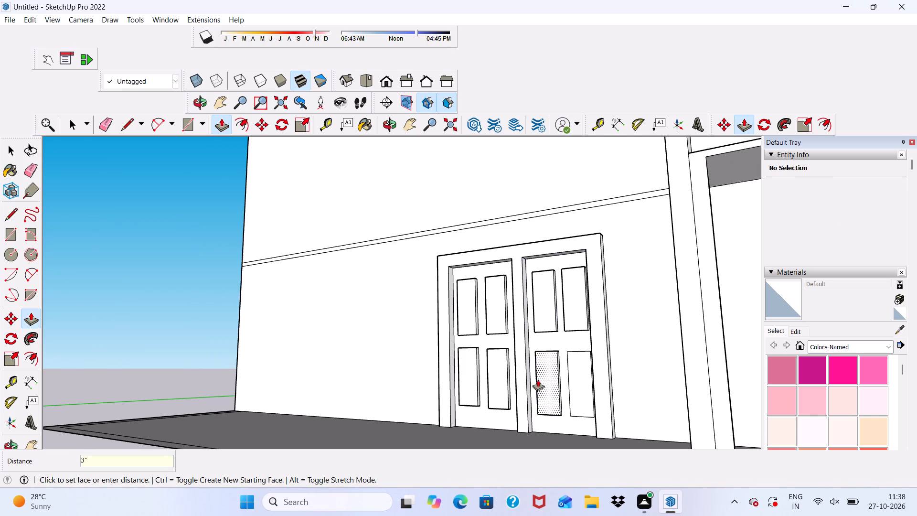
pyautogui.scroll(8, 568, 358)
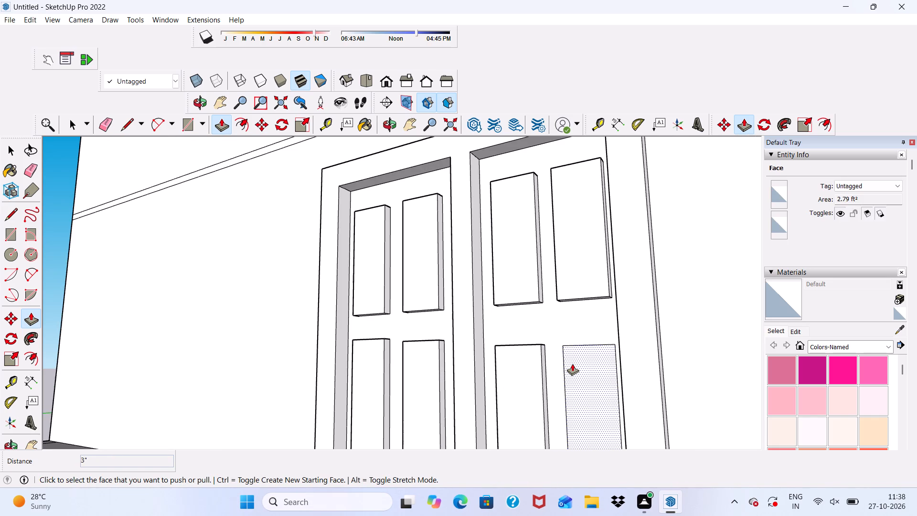
pyautogui.click(572, 364)
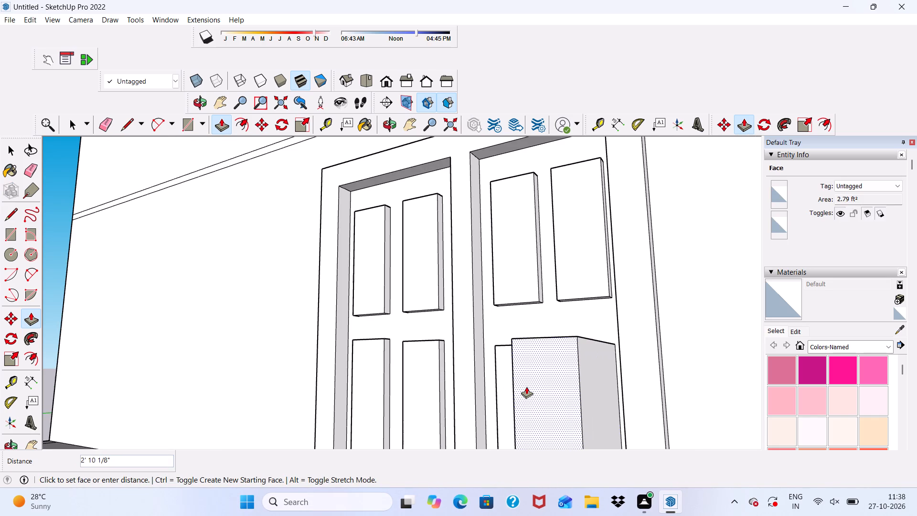
pyautogui.press('3')
pyautogui.hotkey('shift', '"')
pyautogui.press('Return')
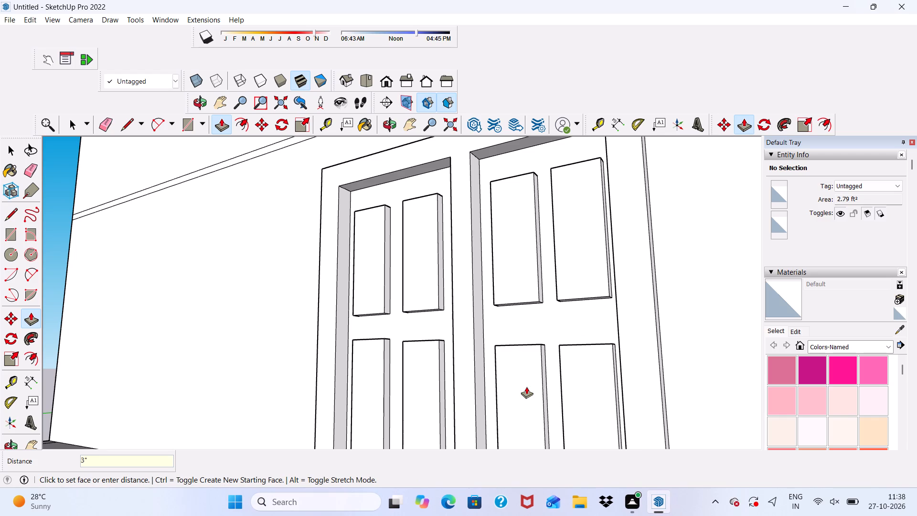
pyautogui.press('space')
pyautogui.scroll(-17, 513, 380)
pyautogui.moveTo(480, 312); pyautogui.dragTo(512, 318, button='middle')
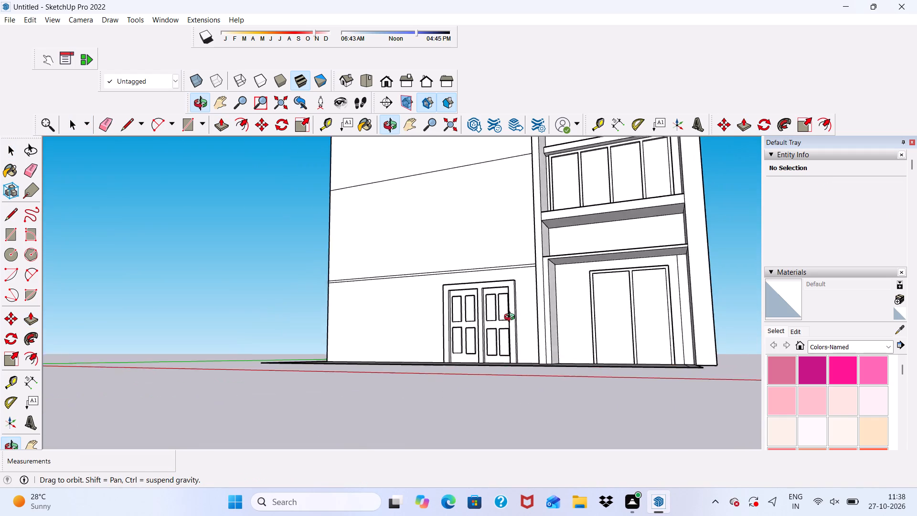
# Draw a rectangle about 5' 1" wide and 6' 3" high on the ground-floor wall left of the double door.
pyautogui.moveTo(512, 318); pyautogui.dragTo(576, 398, button='middle')
pyautogui.scroll(5, 391, 414)
pyautogui.scroll(-2, 386, 404)
pyautogui.moveTo(386, 407); pyautogui.dragTo(402, 393, button='middle')
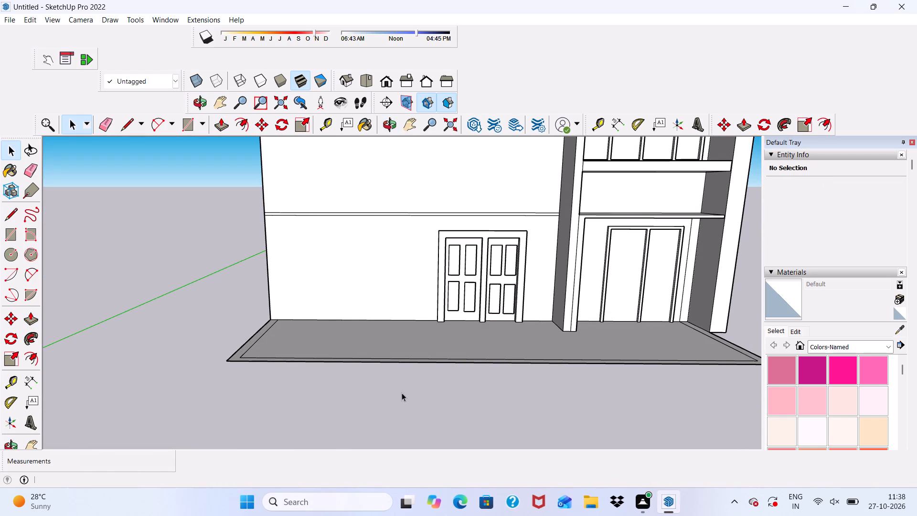
pyautogui.click(191, 127)
pyautogui.scroll(-1, 244, 211)
pyautogui.moveTo(335, 251); pyautogui.dragTo(345, 205, button='middle')
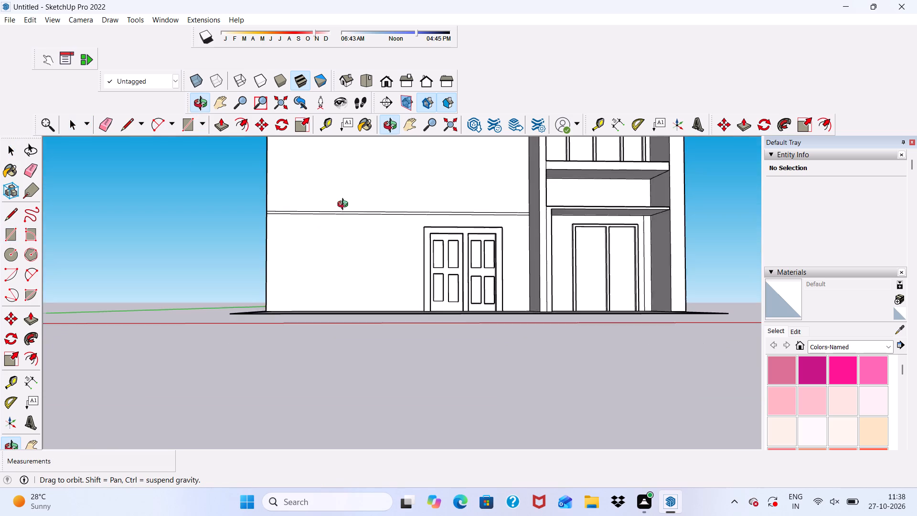
pyautogui.moveTo(345, 205); pyautogui.dragTo(354, 232, button='middle')
pyautogui.scroll(4, 357, 243)
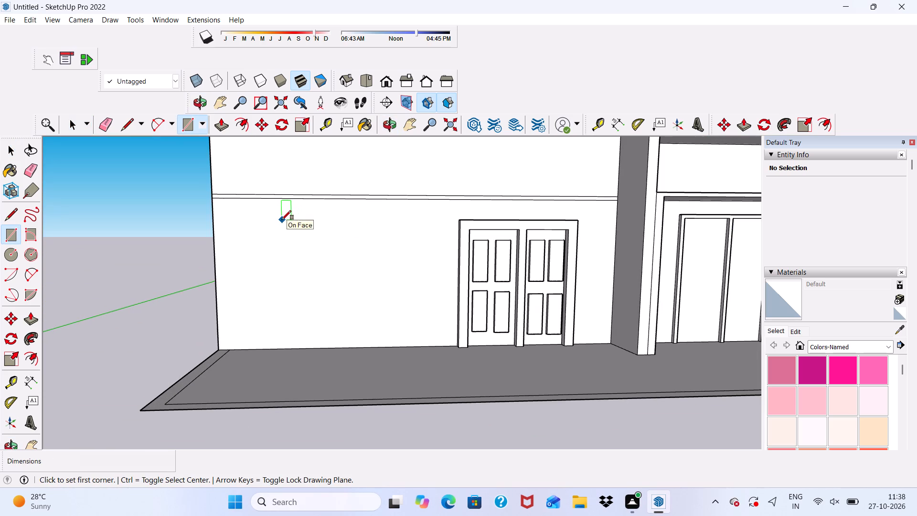
pyautogui.click(282, 220)
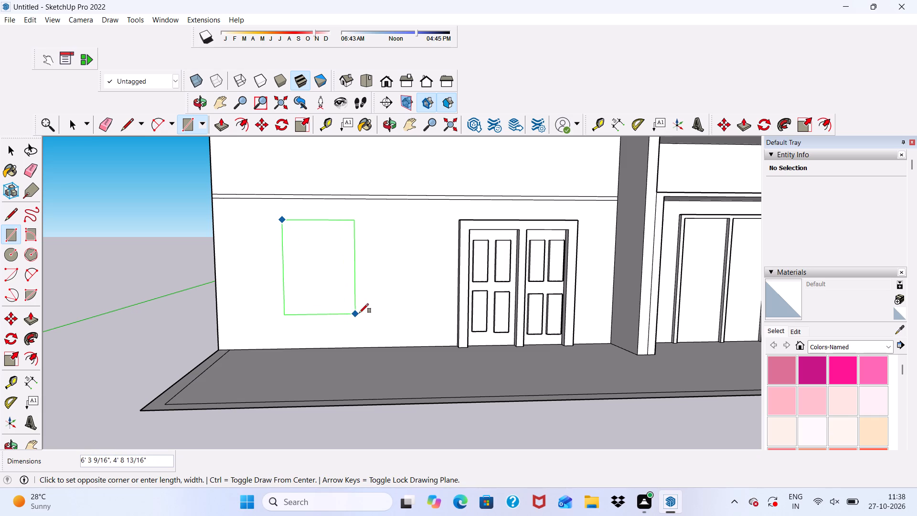
pyautogui.click(361, 313)
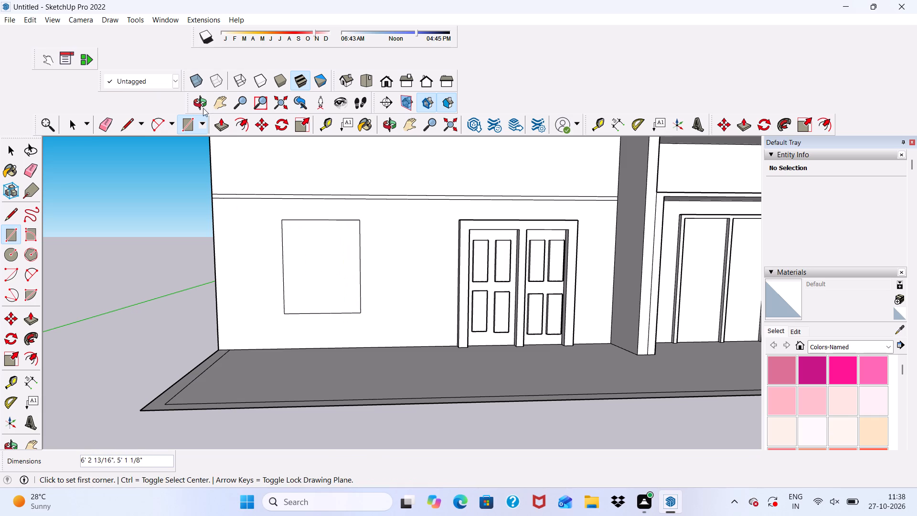
# Offset the new window rectangle's edges inward about 5 1/2" to outline its frame.
pyautogui.click(239, 125)
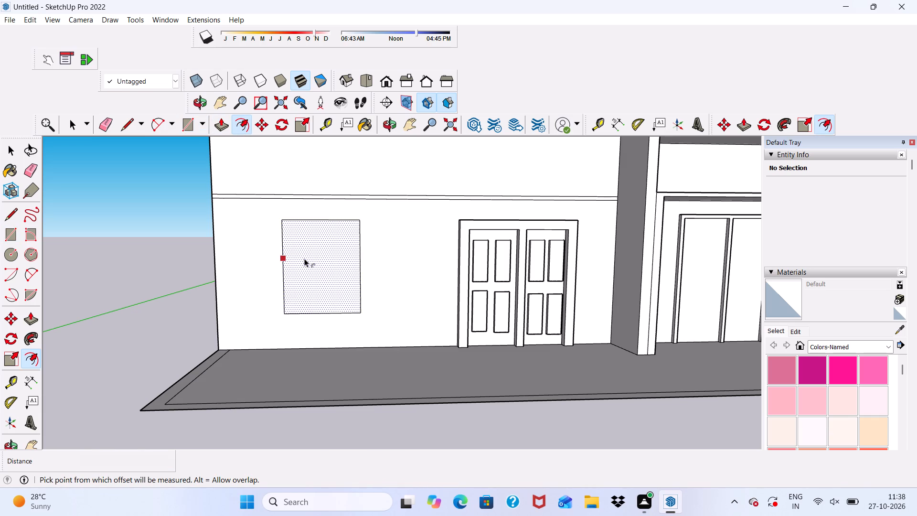
pyautogui.click(304, 258)
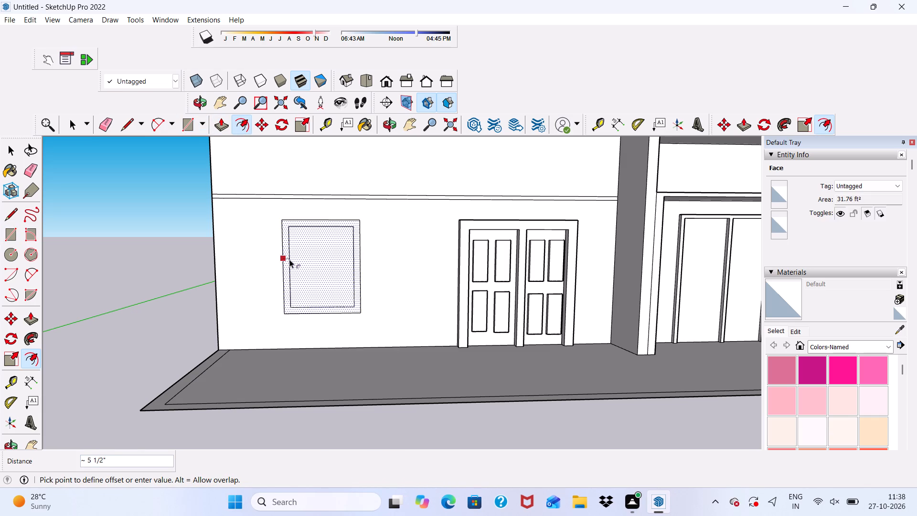
pyautogui.click(289, 259)
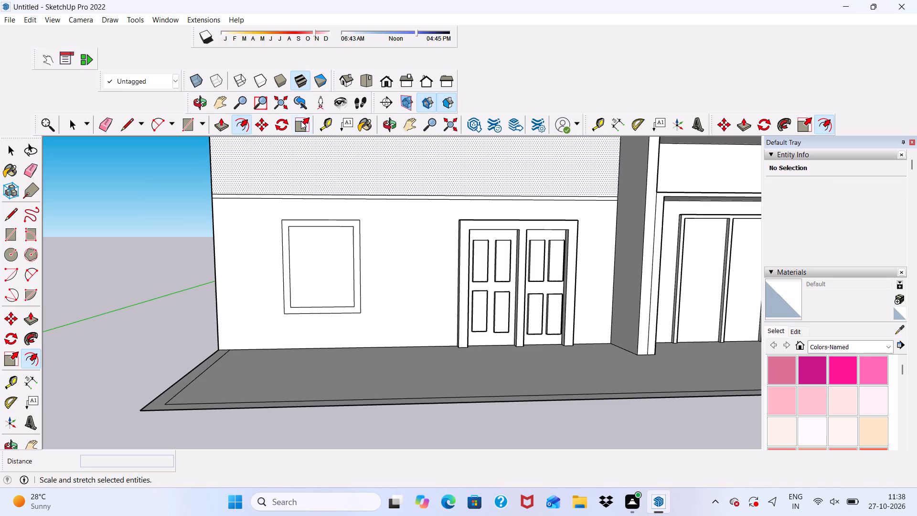
# Place a vertical guide about 2' 1" from the inner rectangle's left edge and a second guide 3" to its right.
pyautogui.click(323, 125)
pyautogui.scroll(3, 296, 274)
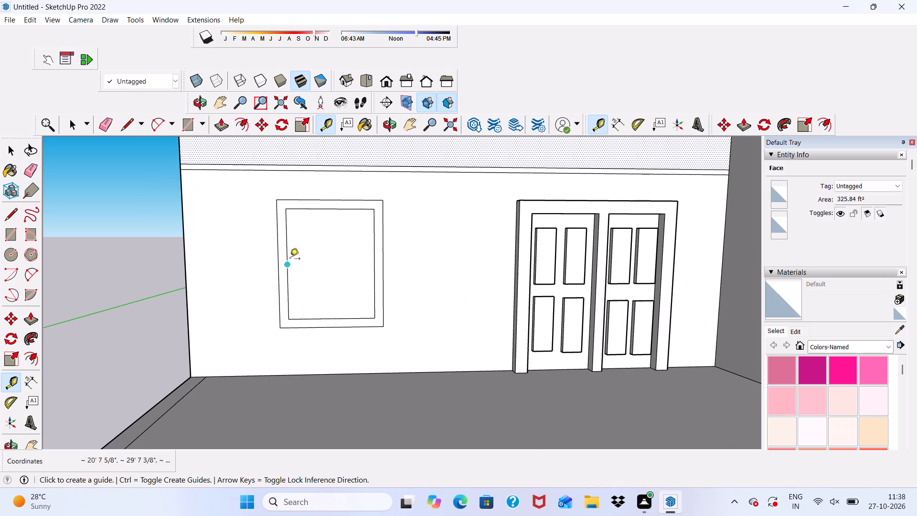
pyautogui.click(288, 252)
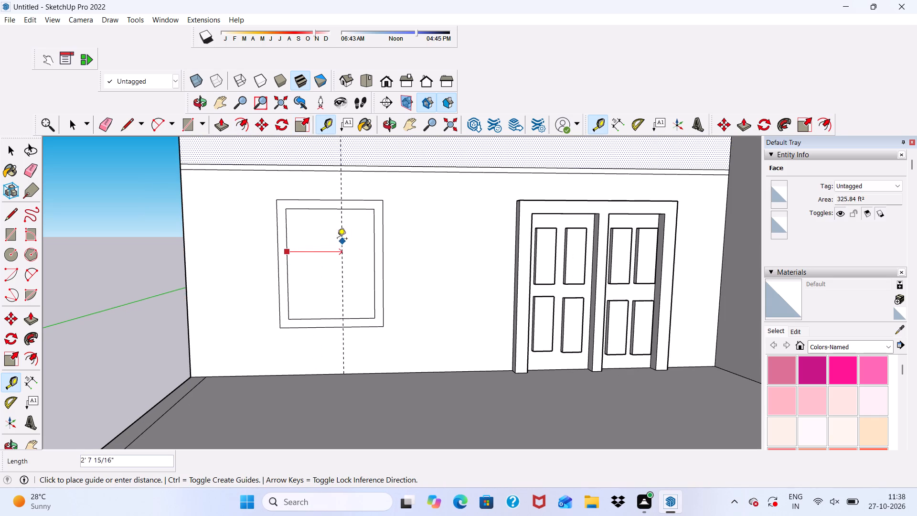
pyautogui.click(334, 211)
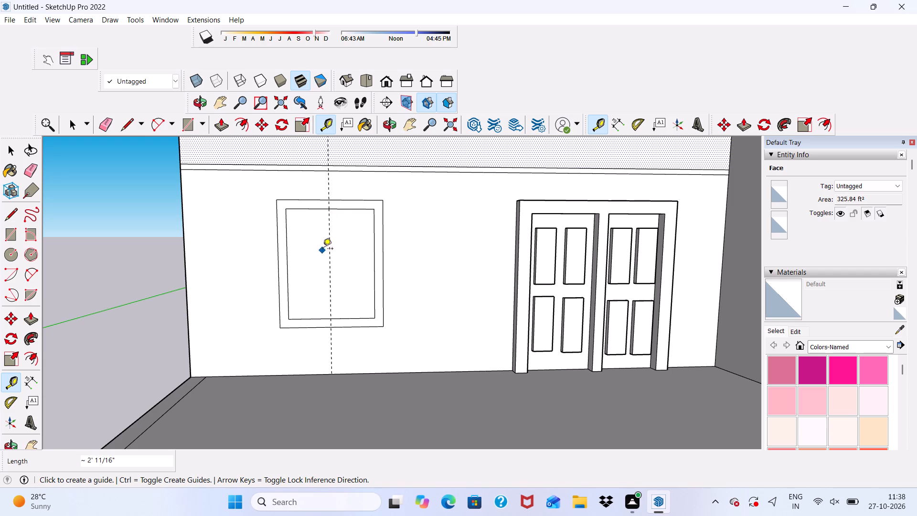
pyautogui.click(331, 234)
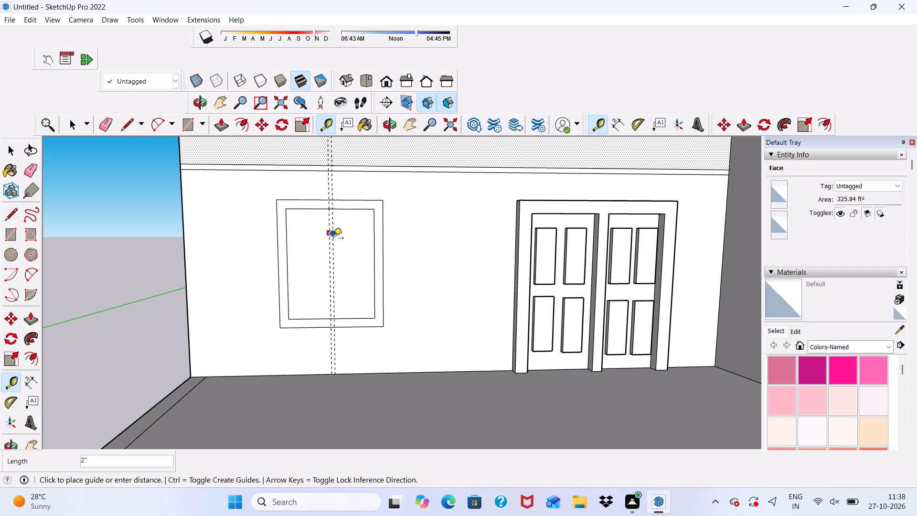
pyautogui.scroll(4, 337, 247)
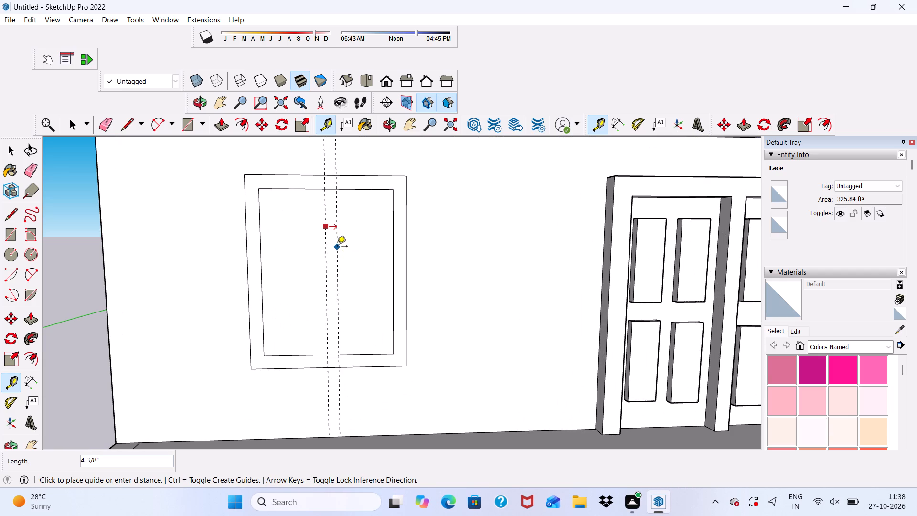
pyautogui.press('3')
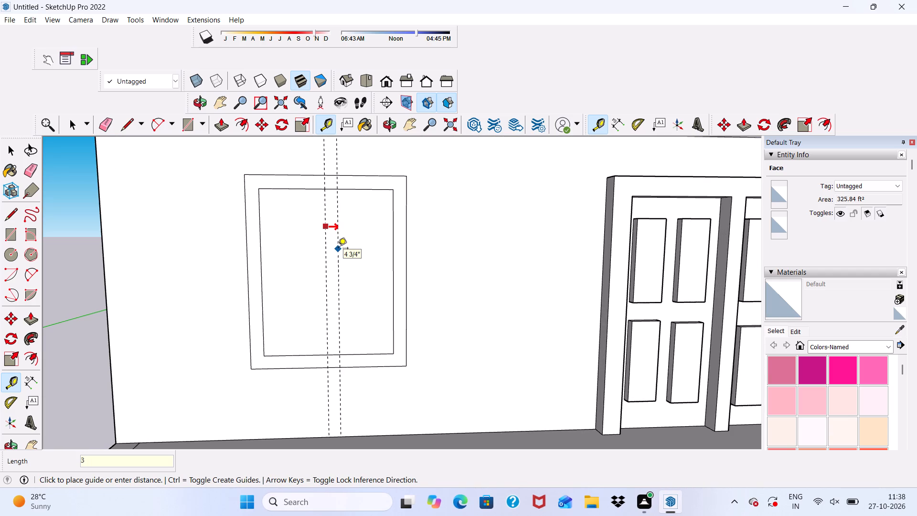
pyautogui.hotkey('shift', '"')
pyautogui.press('Return')
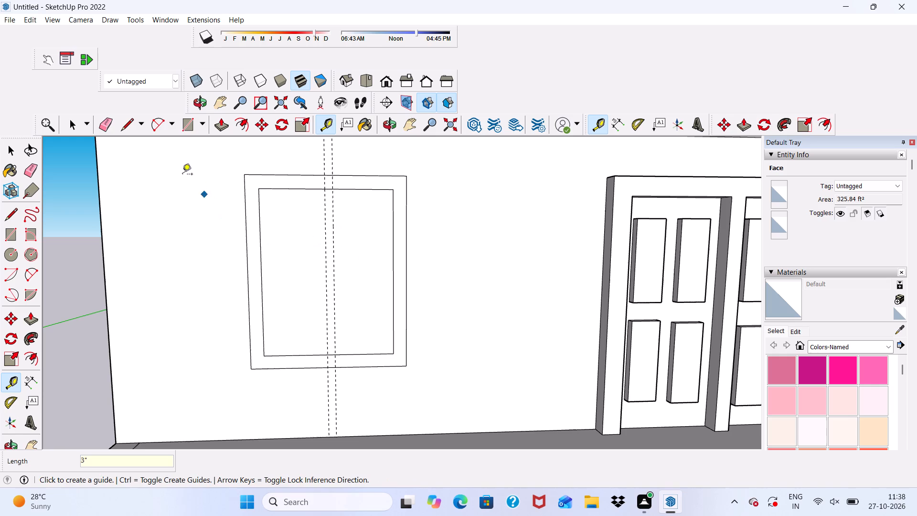
# Draw a vertical line along the left guide from the outer window rectangle's top edge to its bottom edge.
pyautogui.click(124, 126)
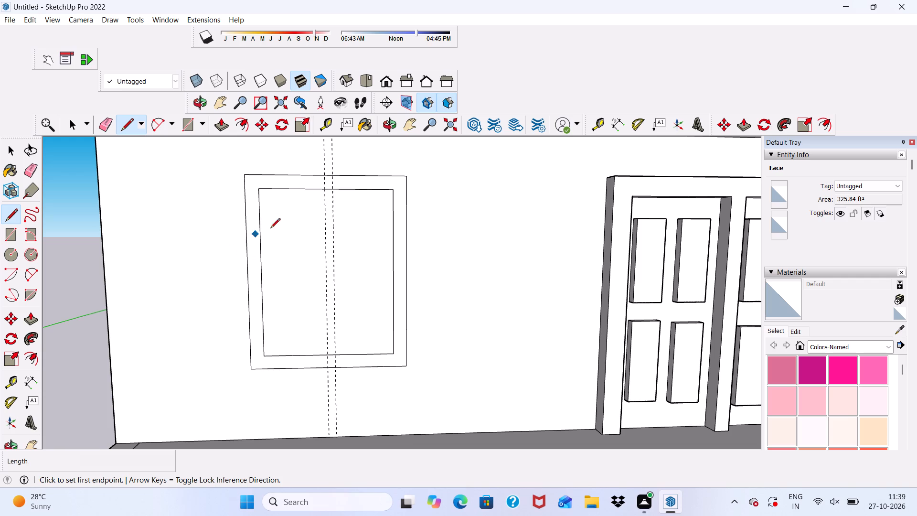
pyautogui.scroll(5, 321, 180)
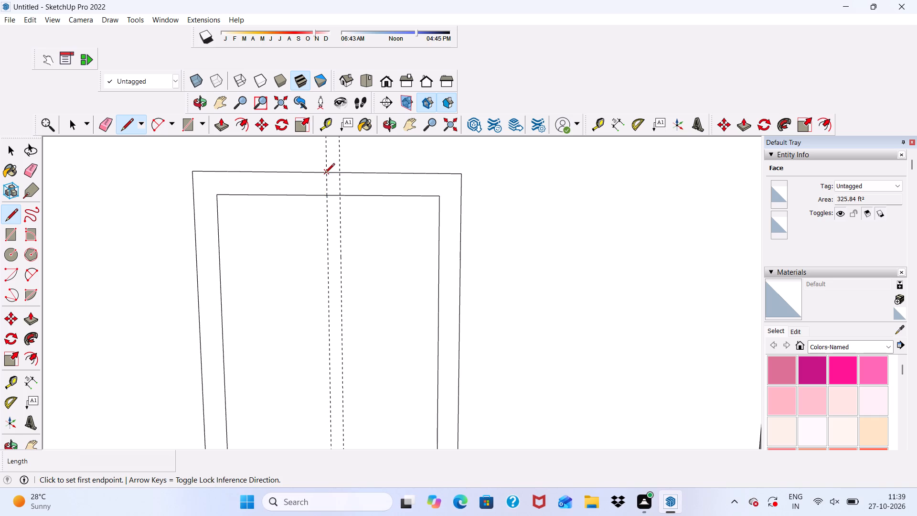
pyautogui.click(325, 172)
pyautogui.scroll(-4, 329, 251)
pyautogui.scroll(-5, 350, 181)
pyautogui.scroll(5, 370, 363)
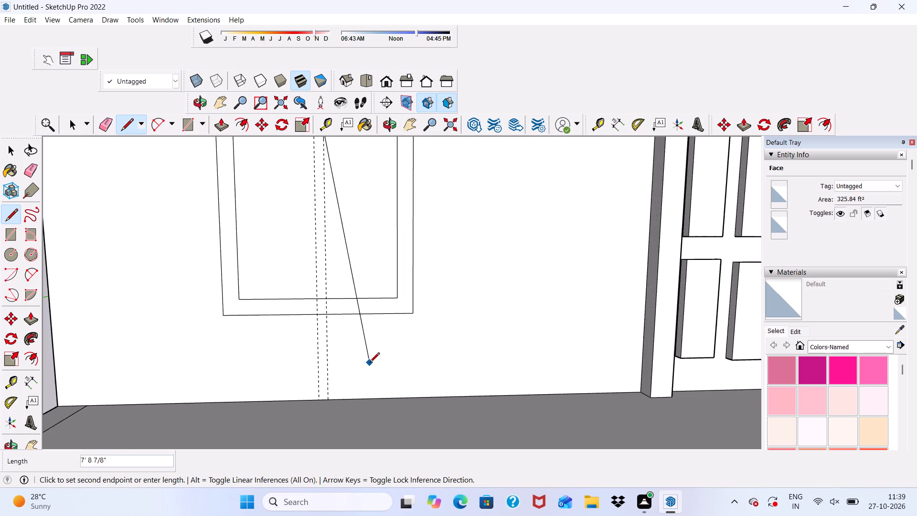
pyautogui.scroll(4, 328, 343)
pyautogui.scroll(2, 310, 302)
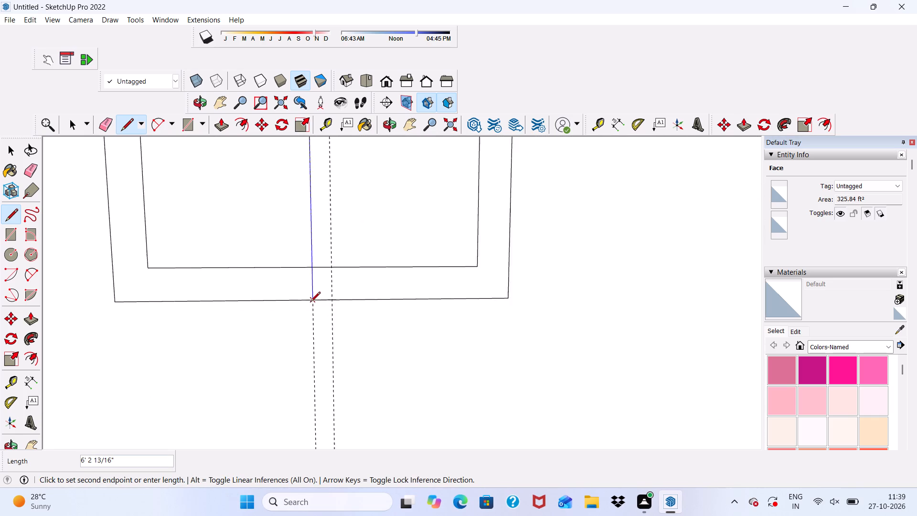
pyautogui.scroll(8, 310, 302)
pyautogui.click(316, 291)
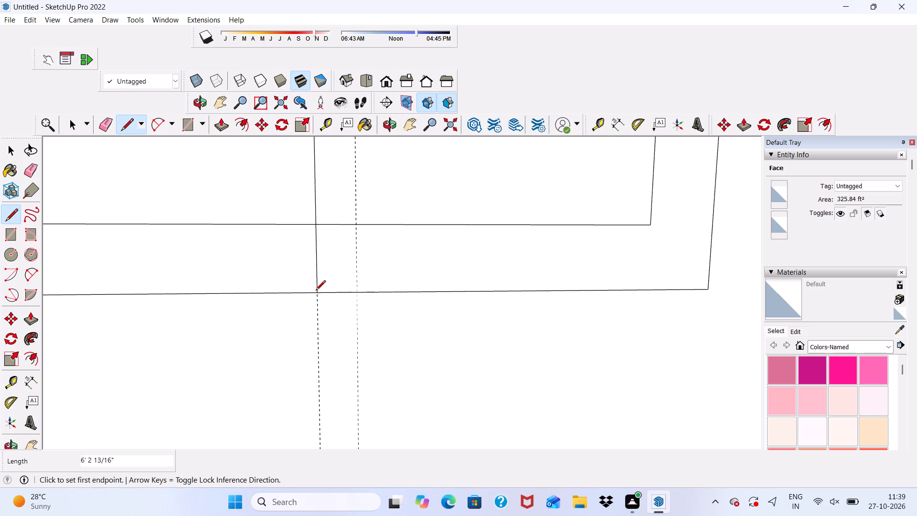
# Draw a vertical line along the right guide from the outer window rectangle's bottom edge to its top edge.
pyautogui.click(358, 294)
pyautogui.scroll(-4, 360, 320)
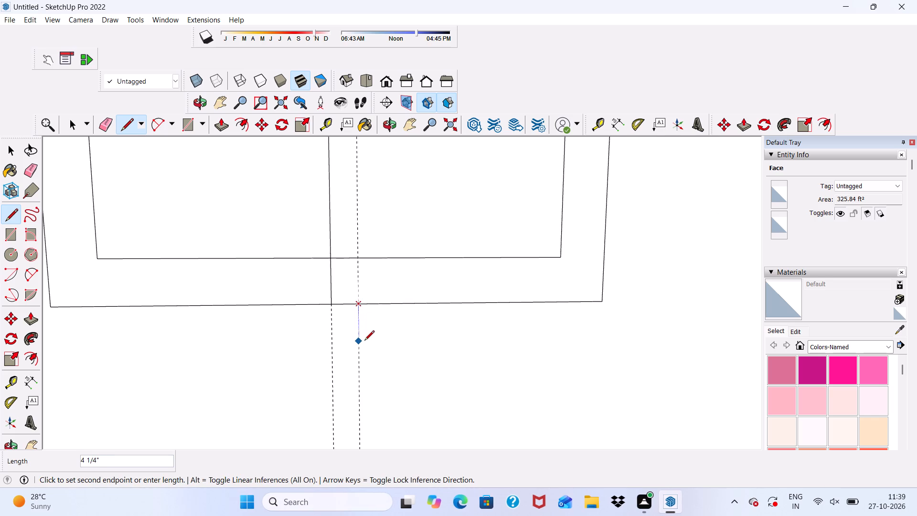
pyautogui.scroll(-12, 364, 341)
pyautogui.scroll(-2, 367, 393)
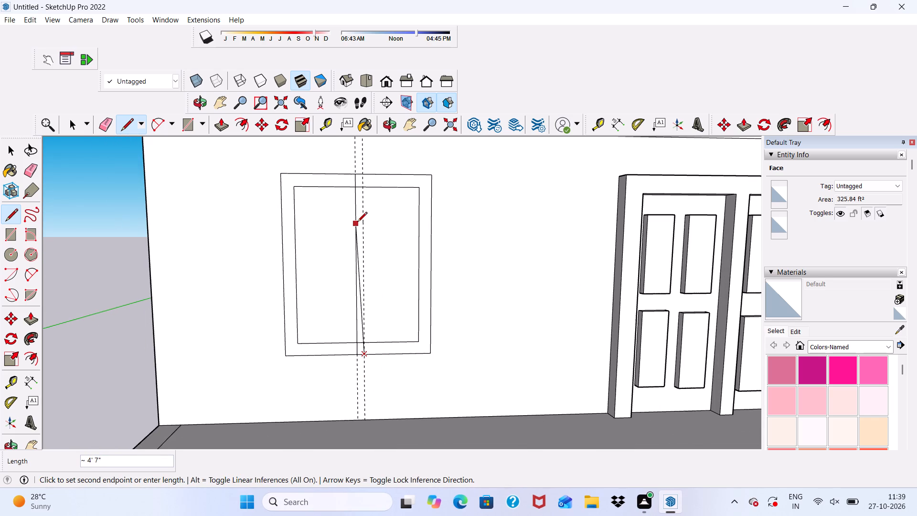
pyautogui.scroll(4, 356, 174)
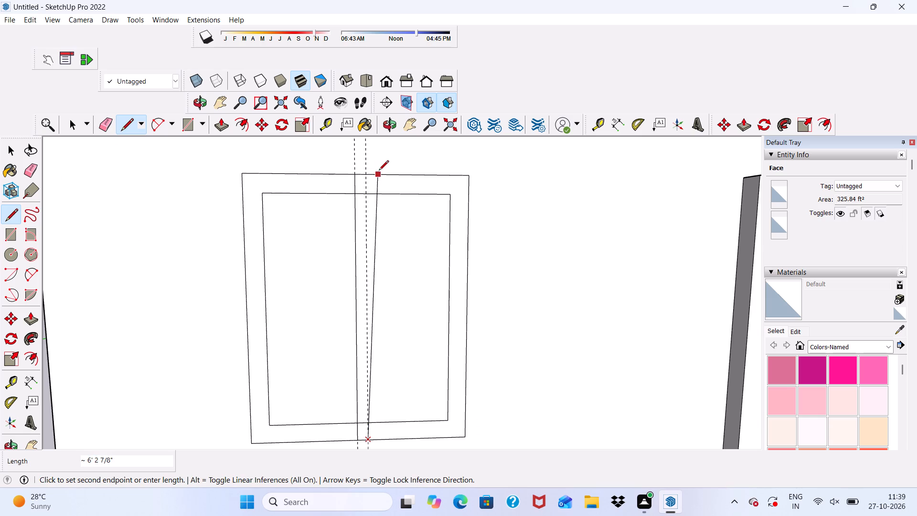
pyautogui.scroll(4, 380, 168)
pyautogui.scroll(-1, 378, 168)
pyautogui.scroll(6, 363, 171)
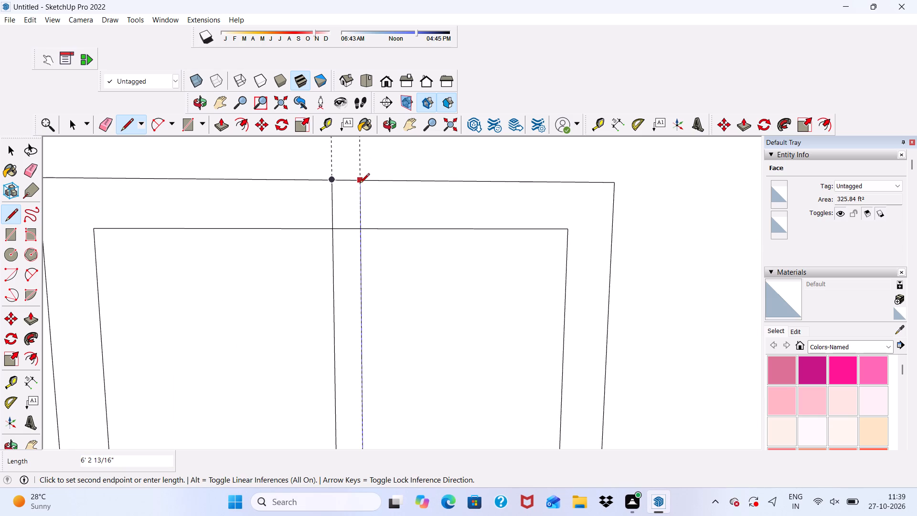
pyautogui.click(360, 181)
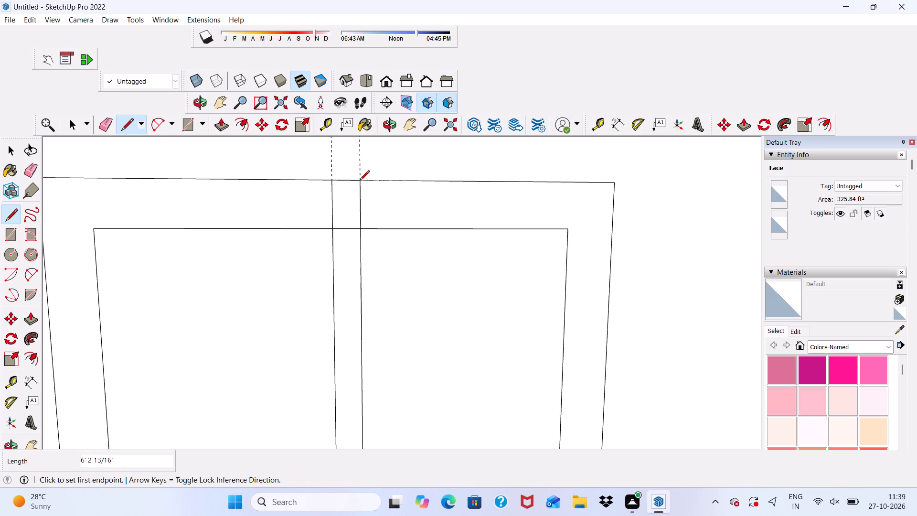
# Erase both vertical guides running through the window.
pyautogui.click(104, 121)
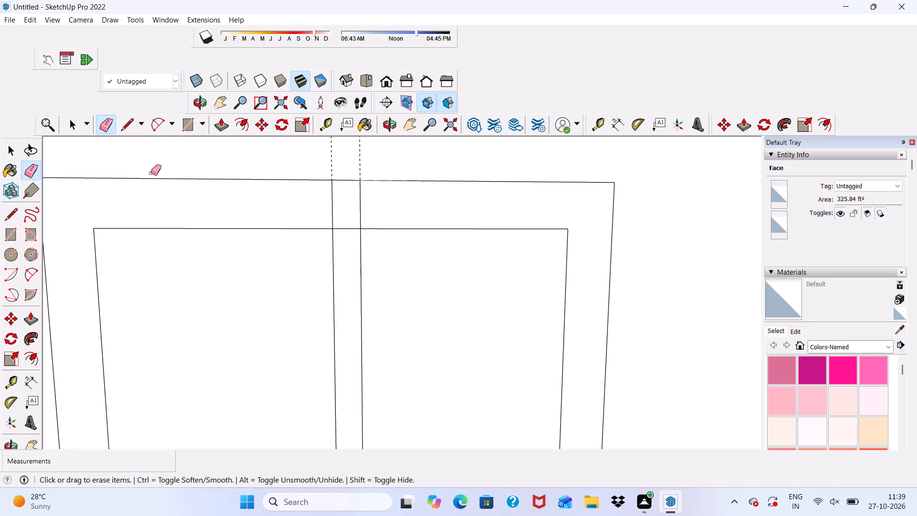
pyautogui.scroll(-4, 201, 259)
pyautogui.moveTo(276, 183); pyautogui.dragTo(320, 181)
pyautogui.click(320, 181)
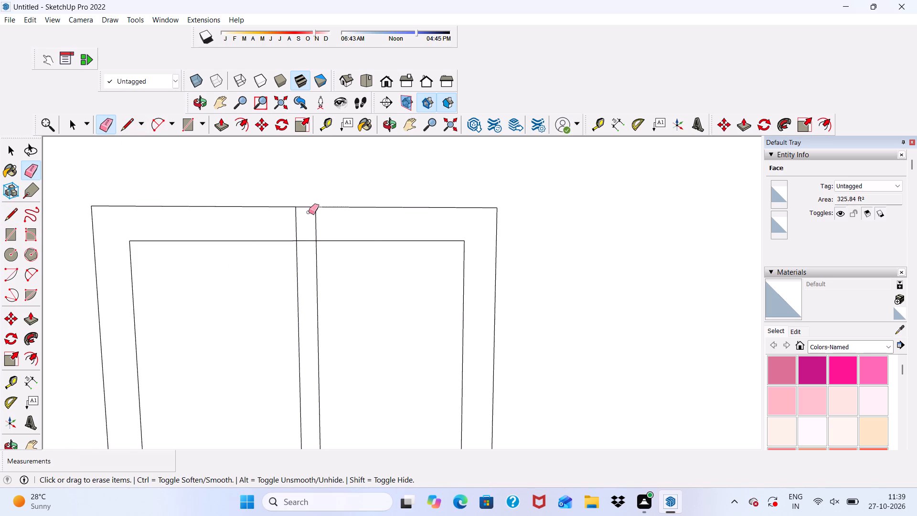
# Erase the leftover line segments where the central mullion meets the window's top frame.
pyautogui.scroll(4, 309, 234)
pyautogui.moveTo(309, 234); pyautogui.dragTo(311, 255)
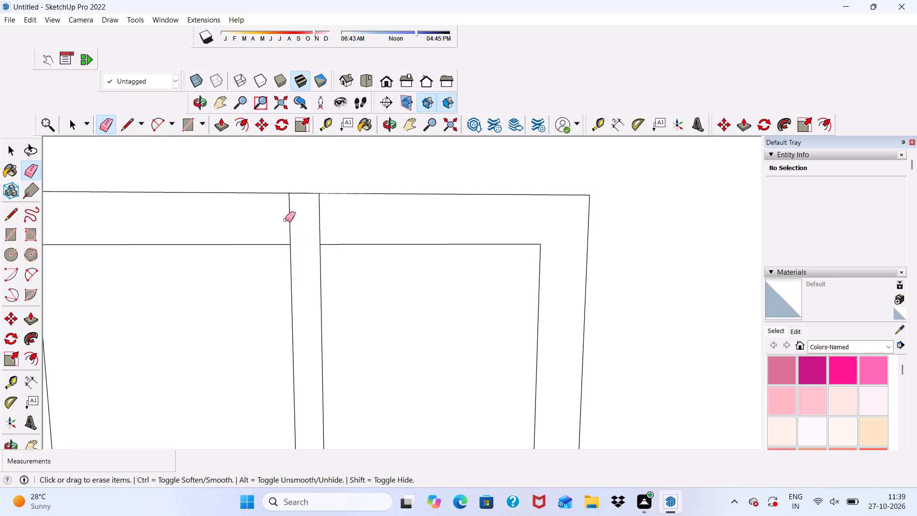
pyautogui.click(285, 220)
pyautogui.moveTo(285, 220); pyautogui.dragTo(336, 227)
pyautogui.scroll(3, 325, 226)
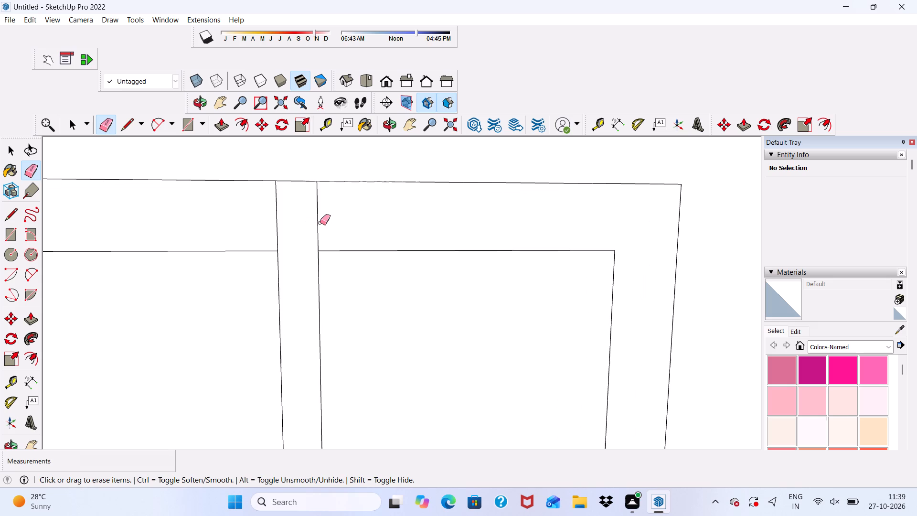
pyautogui.moveTo(320, 223); pyautogui.dragTo(316, 227)
pyautogui.click(277, 225)
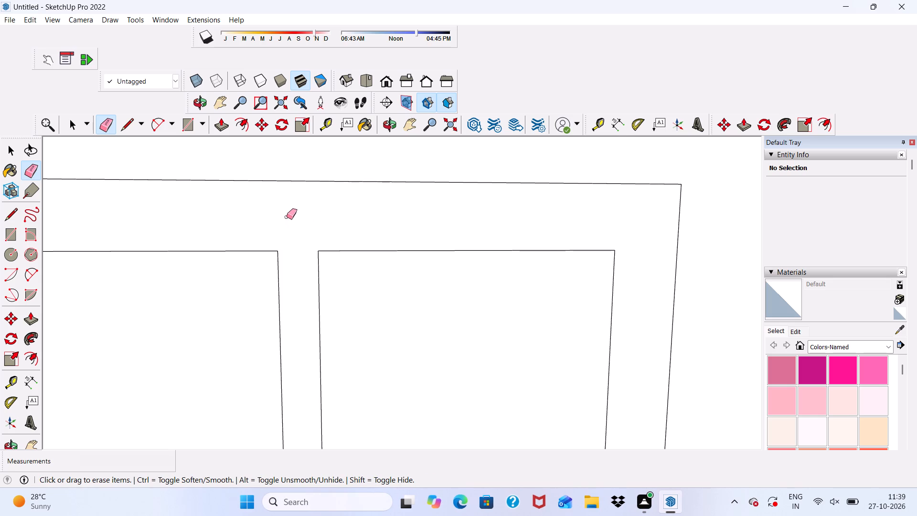
# Erase the leftover line segments where the central mullion meets the window's bottom frame.
pyautogui.scroll(-20, 288, 217)
pyautogui.scroll(-1, 288, 217)
pyautogui.scroll(10, 448, 351)
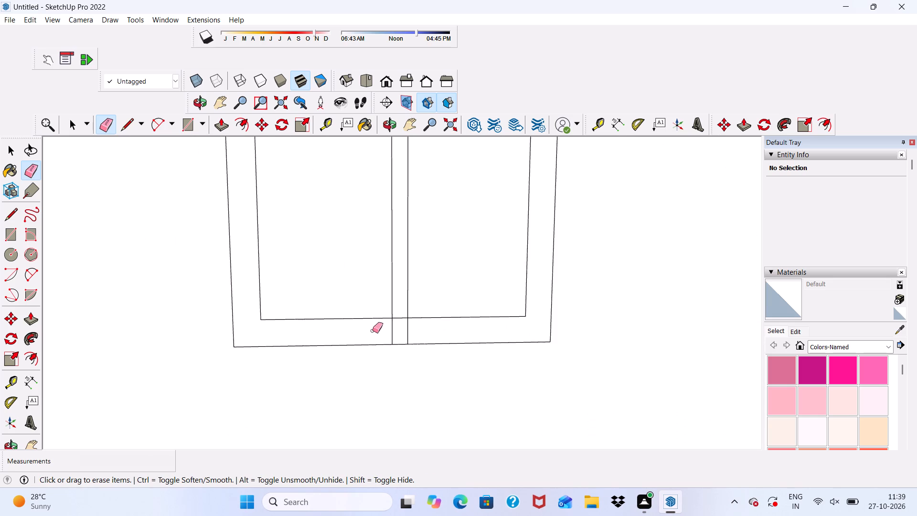
pyautogui.scroll(9, 373, 331)
pyautogui.moveTo(423, 295); pyautogui.dragTo(430, 310)
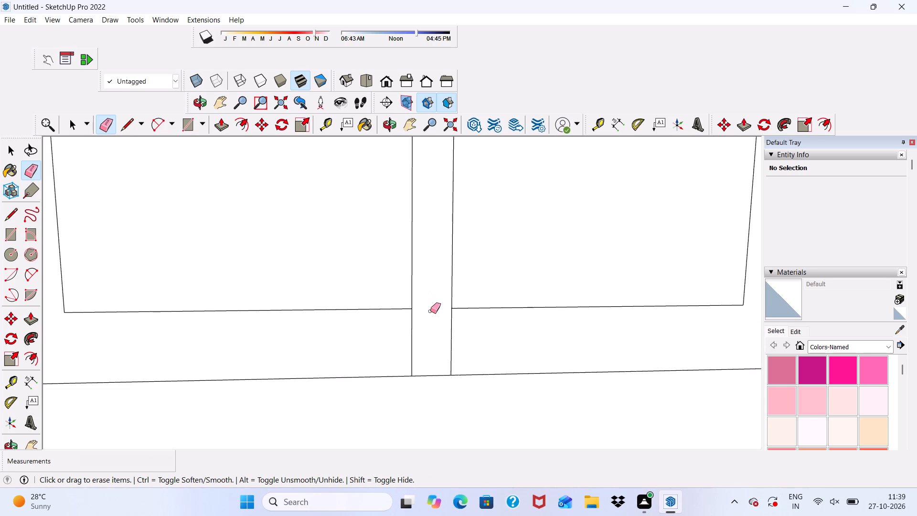
pyautogui.moveTo(423, 321); pyautogui.dragTo(401, 337)
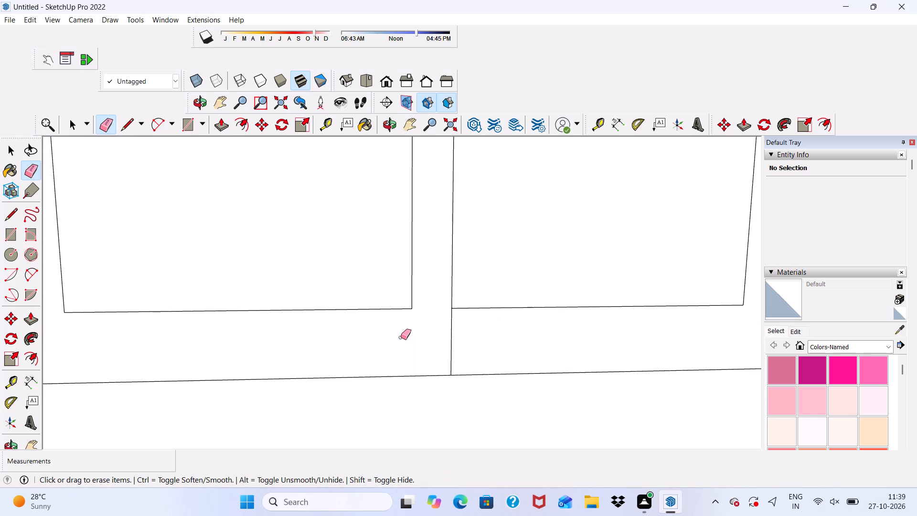
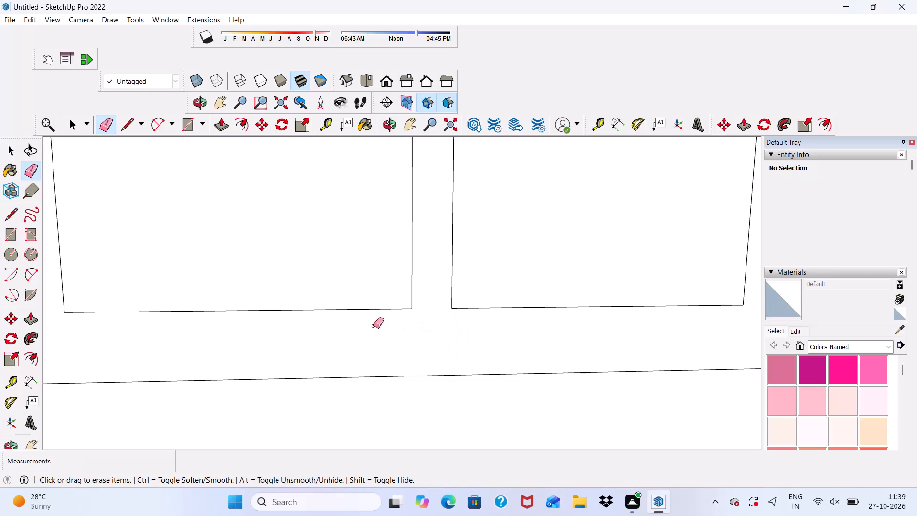
# Push/Pull the window frame face, including its central mullion, outward by 3".
pyautogui.click(219, 122)
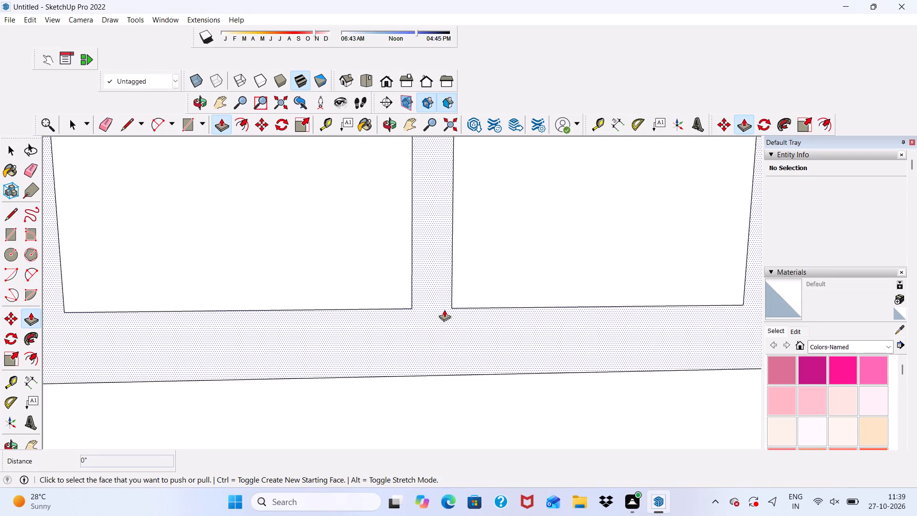
pyautogui.click(444, 310)
pyautogui.scroll(-3, 507, 360)
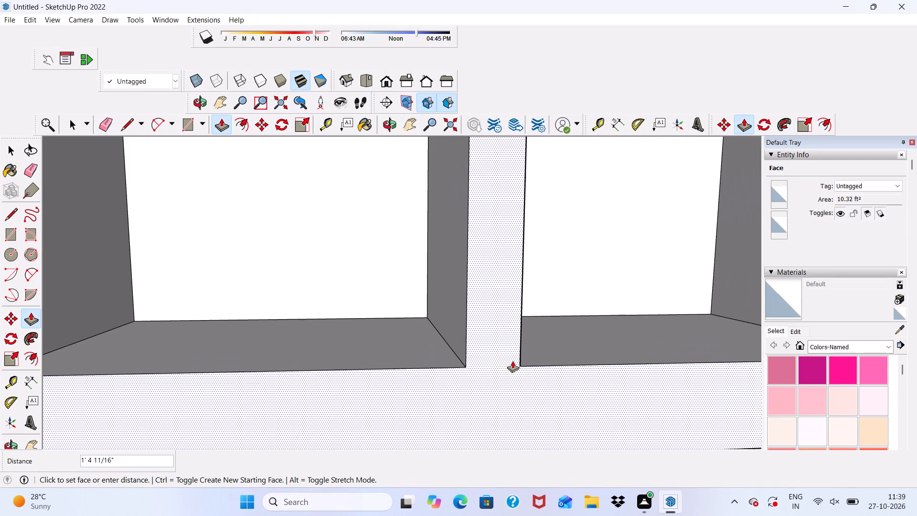
pyautogui.press('3')
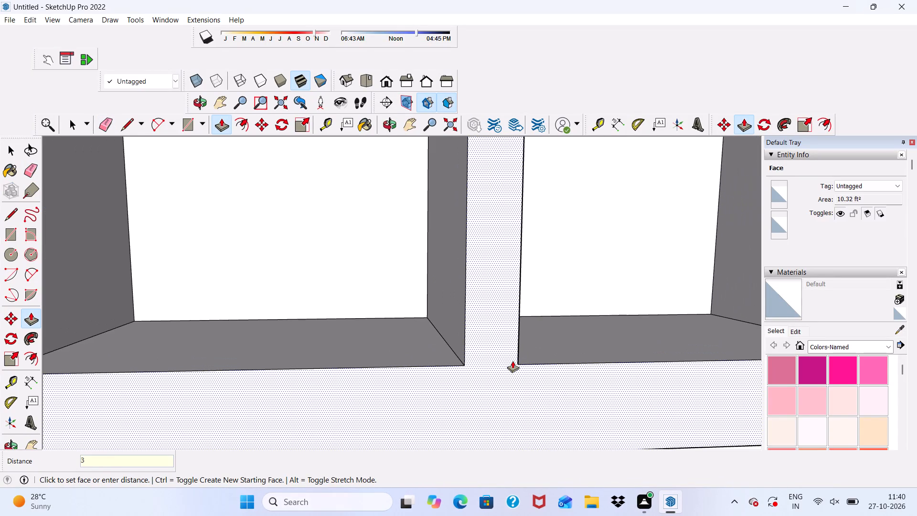
pyautogui.hotkey('shift', '"')
pyautogui.press('Return')
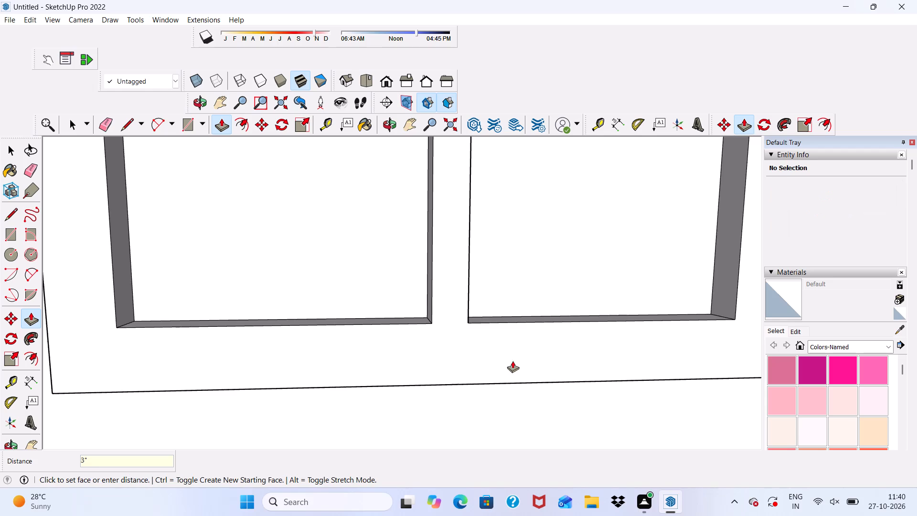
# Push/Pull the recessed ground-floor panel on the side wall outward 9", flush with the surrounding wall.
pyautogui.scroll(-6, 501, 336)
pyautogui.scroll(2, 496, 339)
pyautogui.scroll(-13, 488, 342)
pyautogui.moveTo(517, 382); pyautogui.dragTo(427, 387, button='middle')
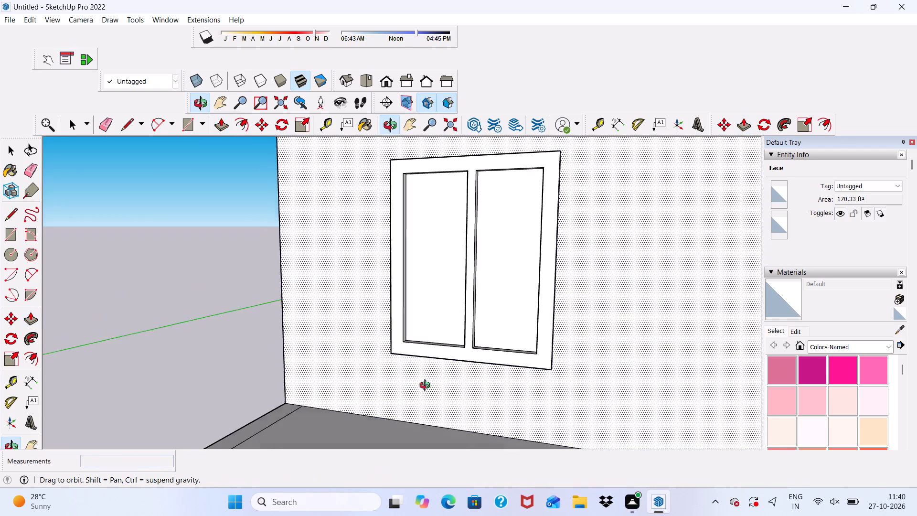
pyautogui.moveTo(427, 387); pyautogui.dragTo(533, 395, button='middle')
pyautogui.scroll(-3, 280, 262)
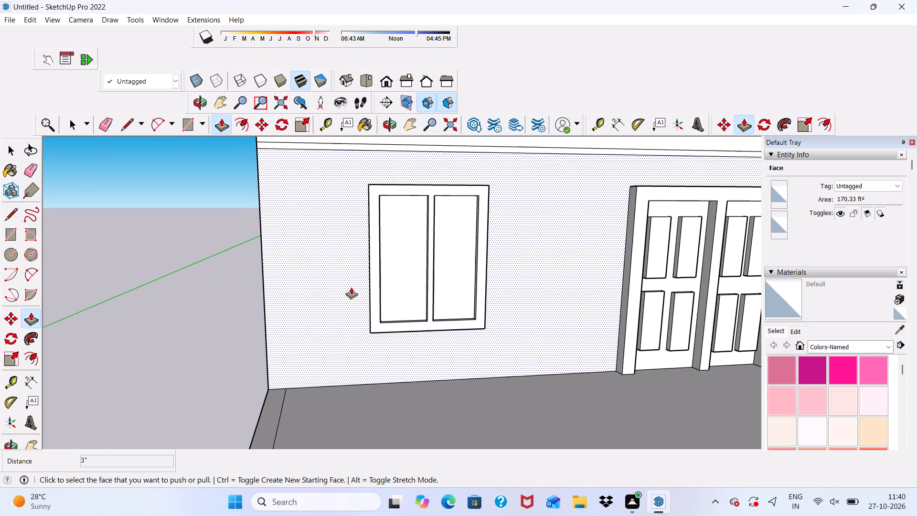
pyautogui.moveTo(351, 287); pyautogui.dragTo(528, 260, button='middle')
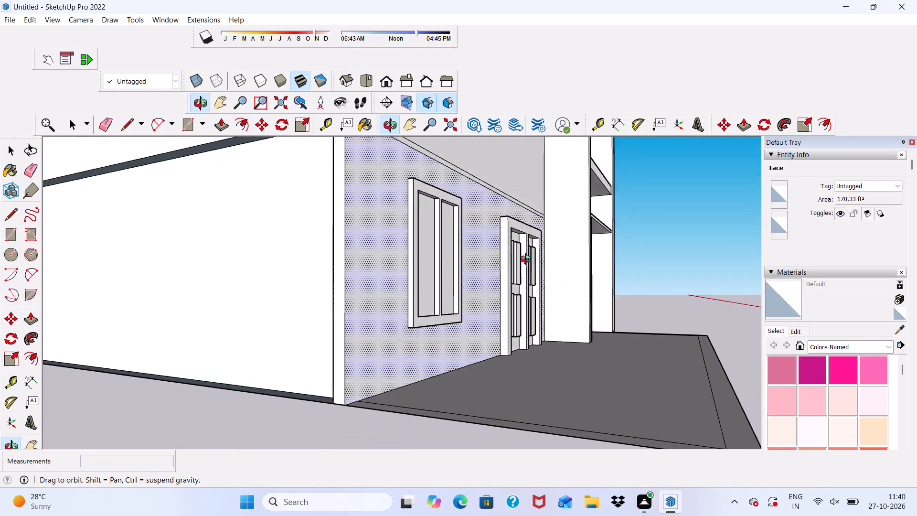
pyautogui.moveTo(528, 260); pyautogui.dragTo(516, 304, button='middle')
pyautogui.click(272, 332)
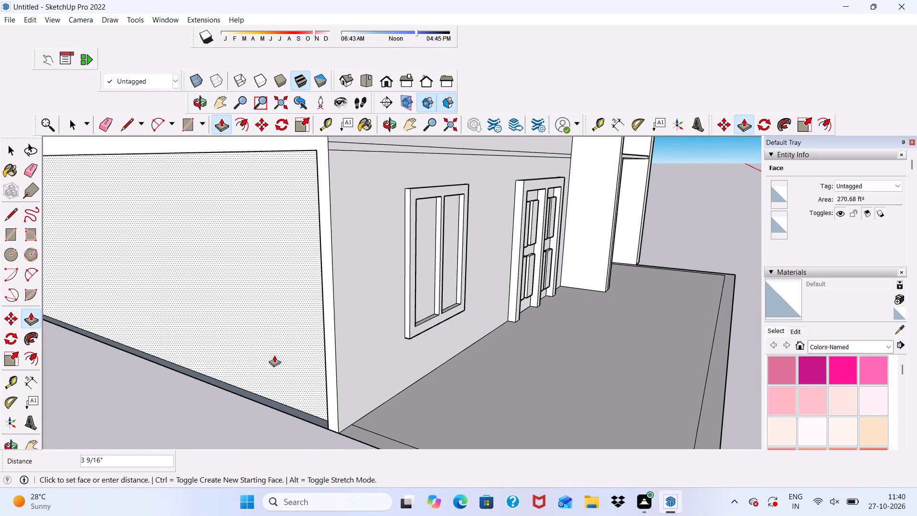
pyautogui.click(267, 385)
# Erase the leftover top edge and both vertical edges of the ground-floor panel on the side wall.
pyautogui.scroll(-3, 220, 318)
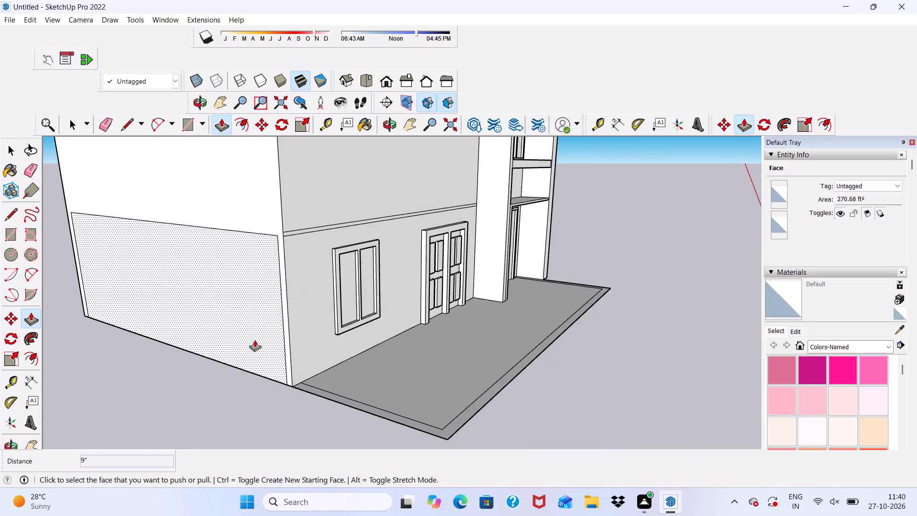
pyautogui.scroll(-4, 255, 340)
pyautogui.moveTo(256, 340); pyautogui.dragTo(345, 311, button='middle')
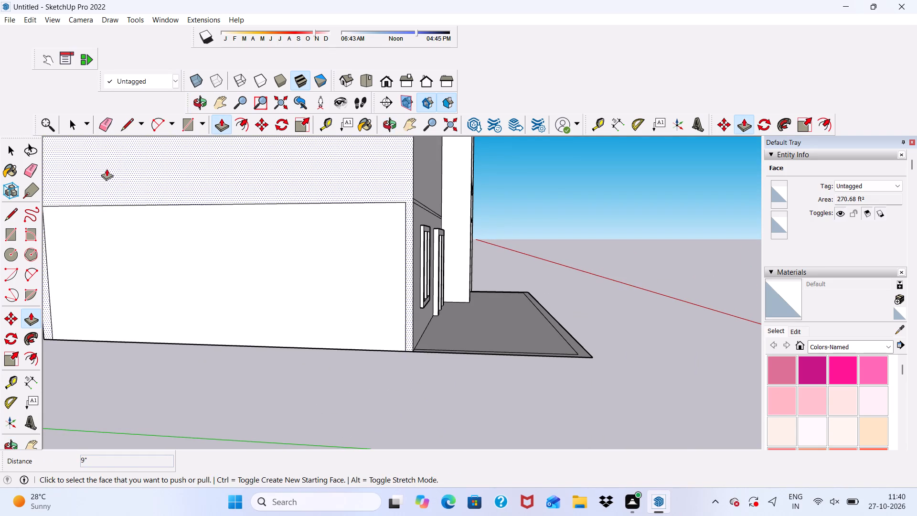
pyautogui.click(104, 127)
pyautogui.scroll(2, 150, 211)
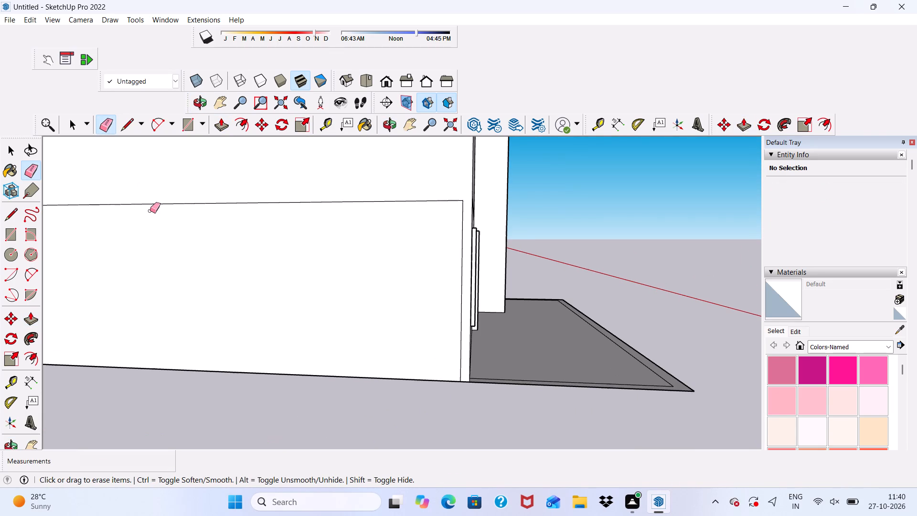
pyautogui.moveTo(156, 198); pyautogui.dragTo(159, 204)
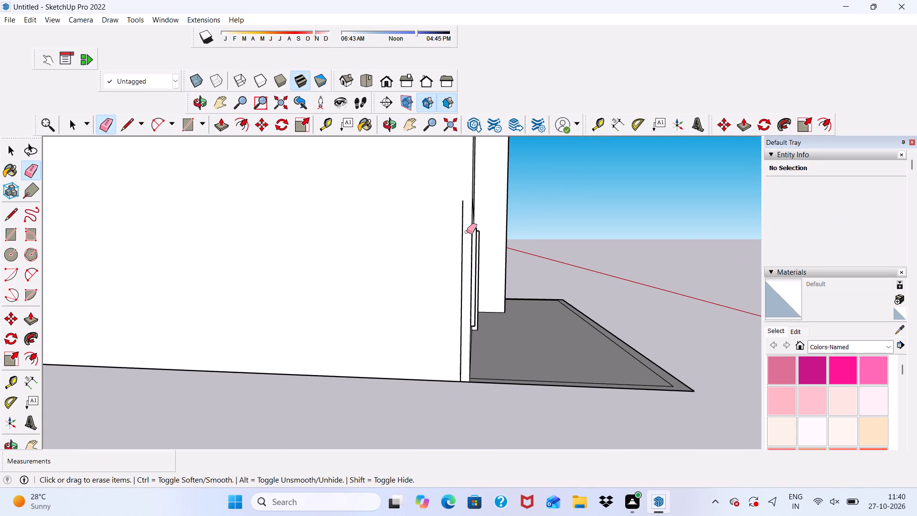
pyautogui.moveTo(467, 232); pyautogui.dragTo(462, 253)
pyautogui.scroll(-4, 453, 206)
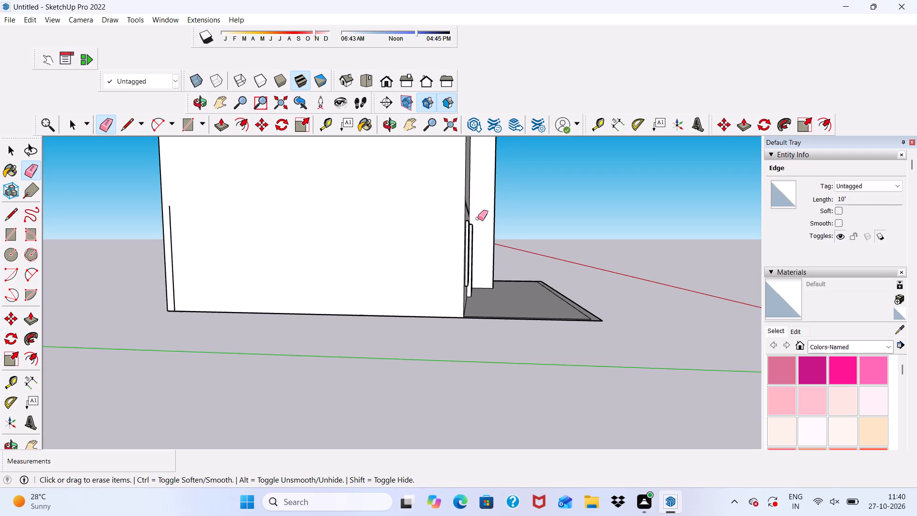
pyautogui.scroll(-7, 478, 218)
pyautogui.scroll(6, 342, 266)
pyautogui.scroll(3, 320, 228)
pyautogui.click(327, 219)
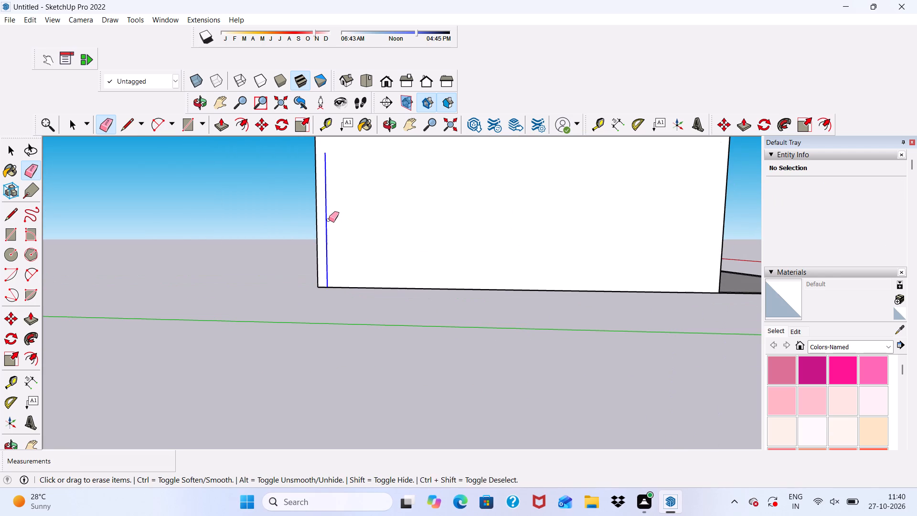
# Push/Pull the entire side wall beside the window outward by about 1' 3 1/2".
pyautogui.scroll(-13, 323, 223)
pyautogui.moveTo(468, 248); pyautogui.dragTo(121, 326, button='middle')
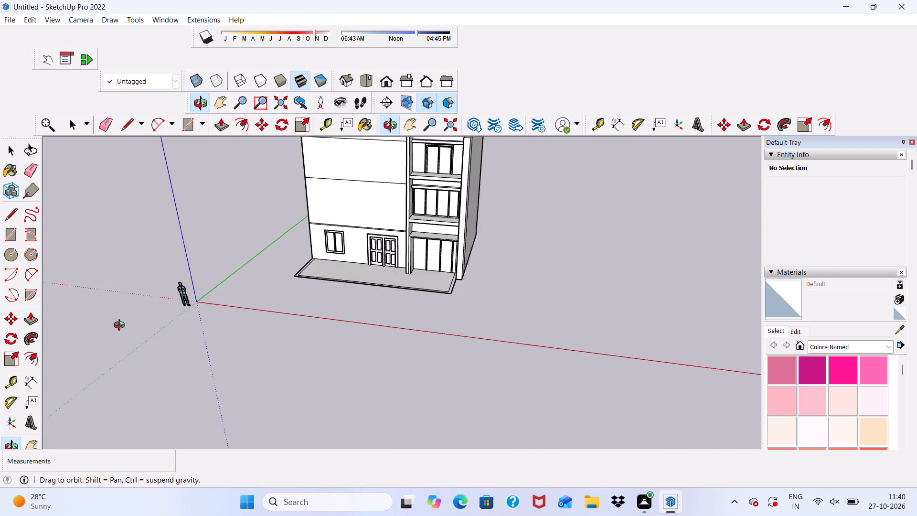
pyautogui.moveTo(121, 326); pyautogui.dragTo(149, 391, button='middle')
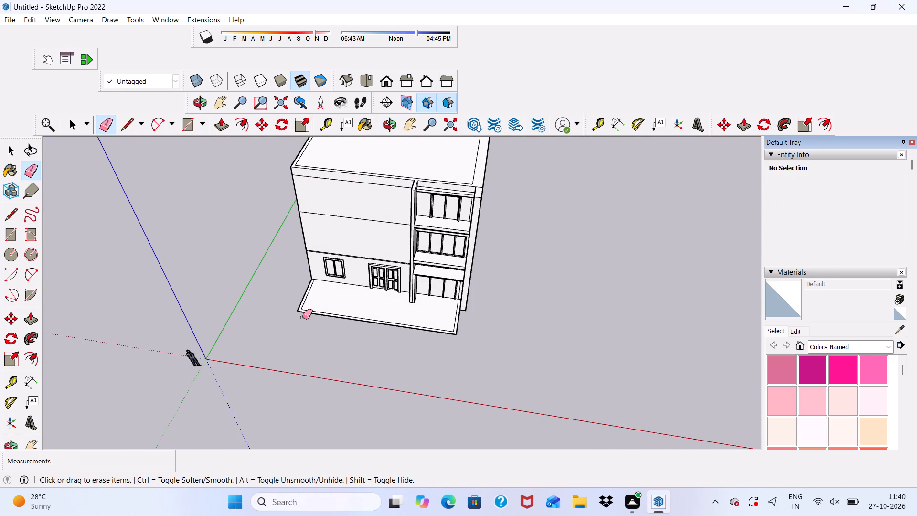
pyautogui.moveTo(302, 317); pyautogui.dragTo(307, 219, button='middle')
pyautogui.scroll(10, 307, 219)
pyautogui.scroll(-5, 307, 217)
pyautogui.moveTo(352, 276); pyautogui.dragTo(354, 235, button='middle')
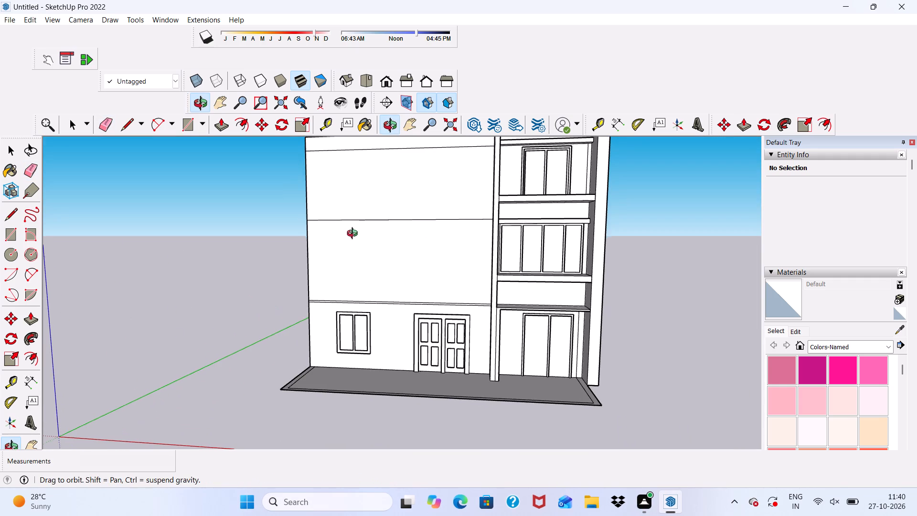
pyautogui.moveTo(354, 235); pyautogui.dragTo(354, 234, button='middle')
pyautogui.press('space')
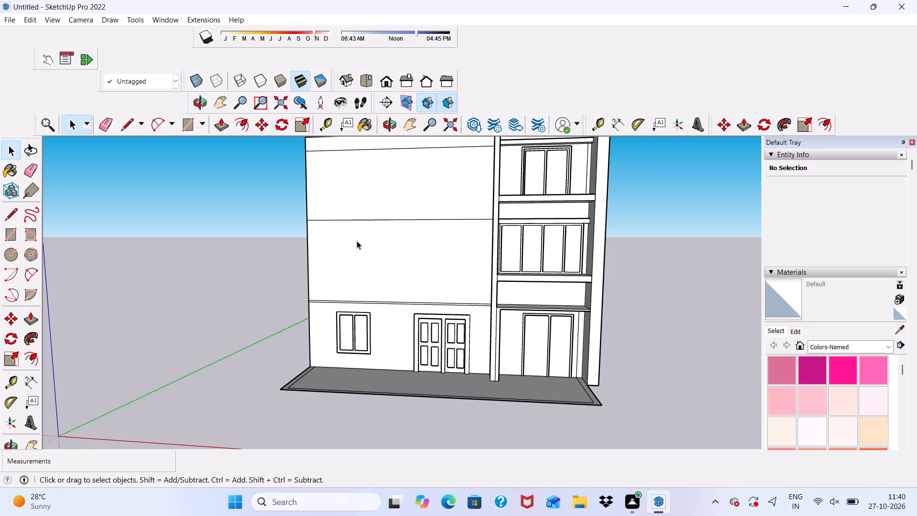
pyautogui.scroll(3, 307, 338)
pyautogui.scroll(-1, 304, 342)
pyautogui.moveTo(304, 342); pyautogui.dragTo(467, 325, button='middle')
pyautogui.scroll(4, 252, 365)
pyautogui.click(289, 342)
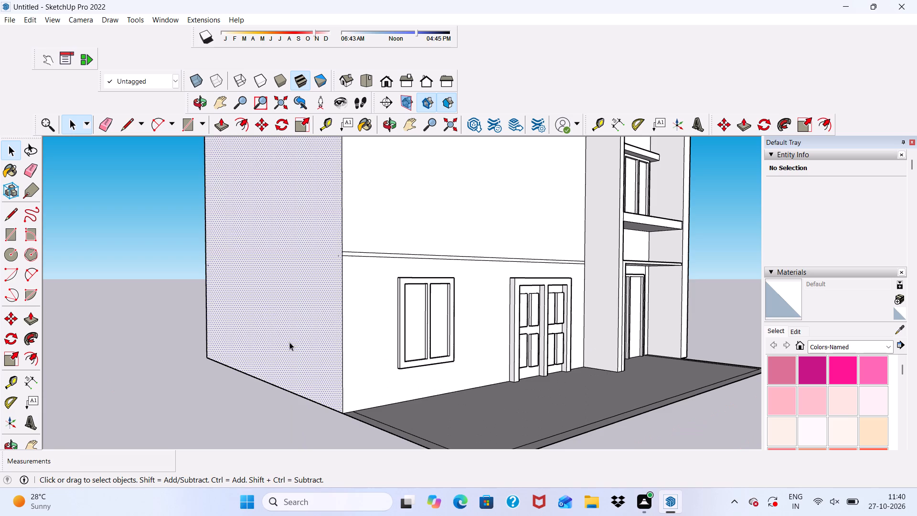
pyautogui.click(222, 126)
pyautogui.click(278, 337)
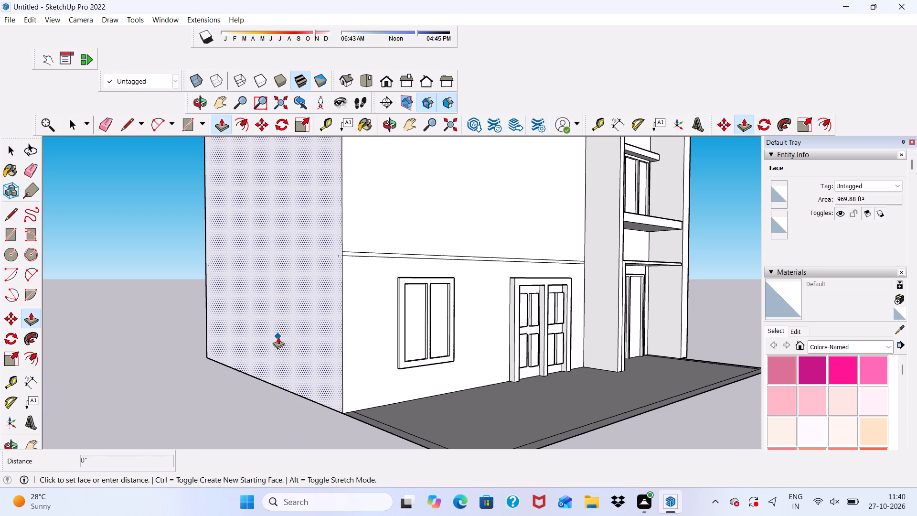
pyautogui.click(263, 345)
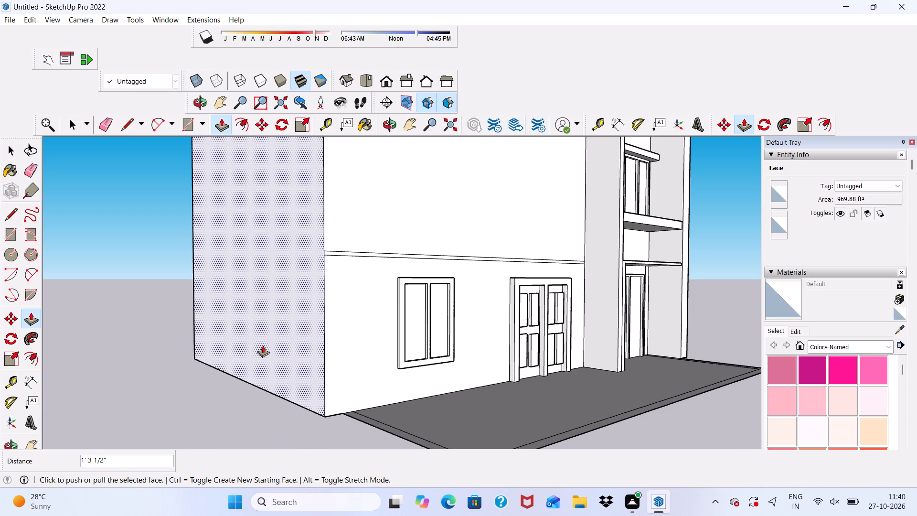
# Draw a full-height rectangle about 34' 3" by 4' 3 3/4" on the front wall, along the outer corner beside the window.
pyautogui.scroll(-3, 270, 360)
pyautogui.moveTo(298, 386); pyautogui.dragTo(177, 390, button='middle')
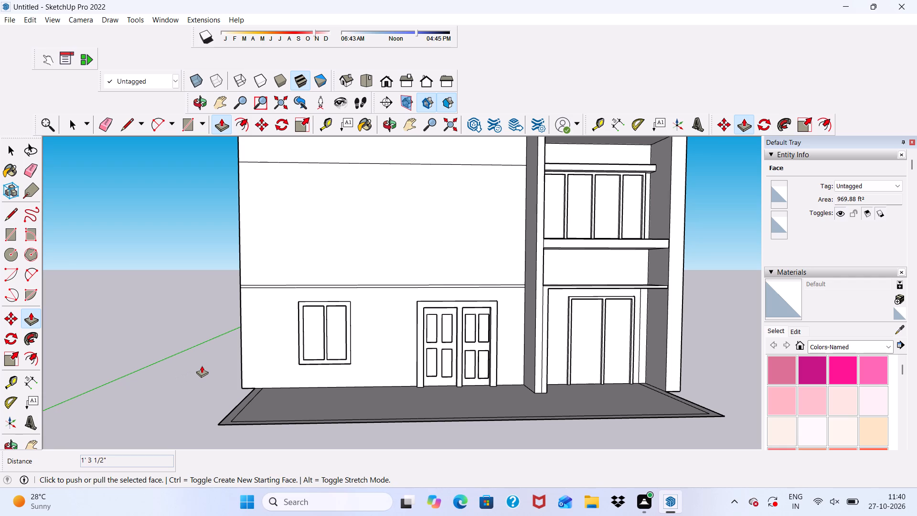
pyautogui.scroll(-3, 203, 362)
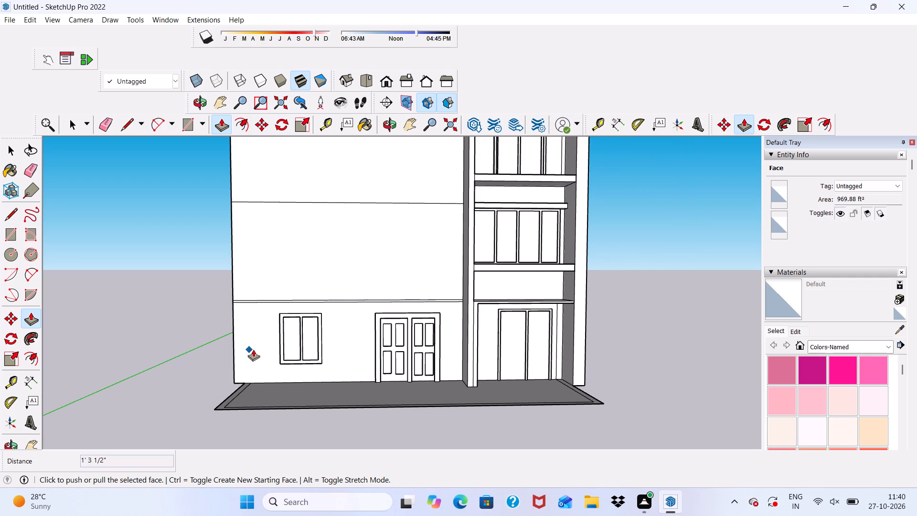
pyautogui.press('space')
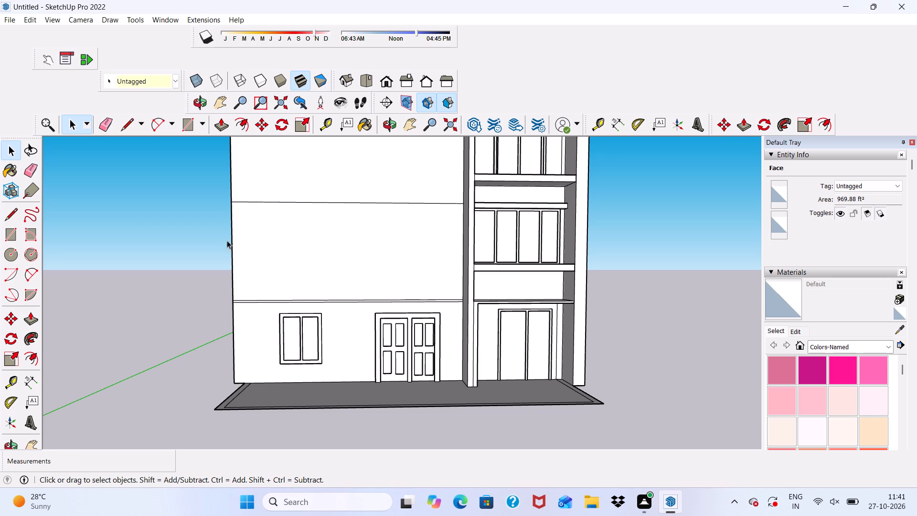
pyautogui.click(185, 124)
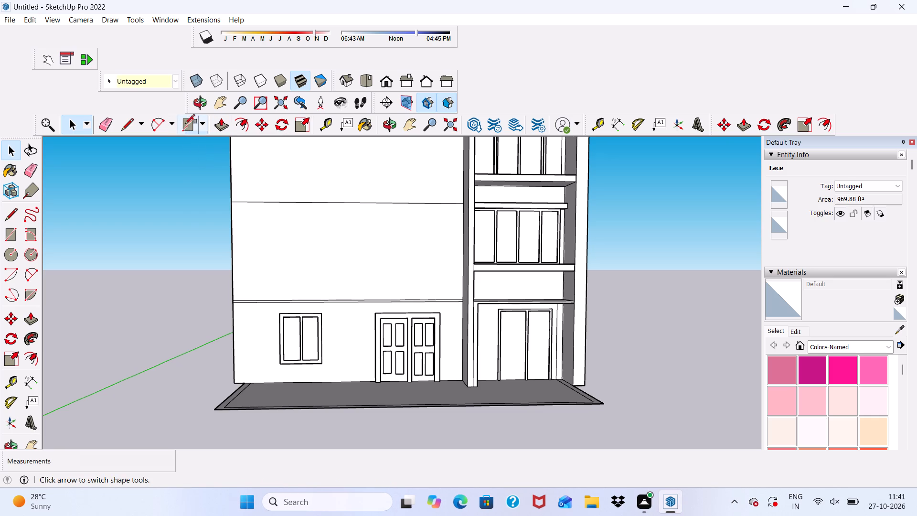
pyautogui.scroll(-3, 256, 333)
pyautogui.scroll(7, 245, 381)
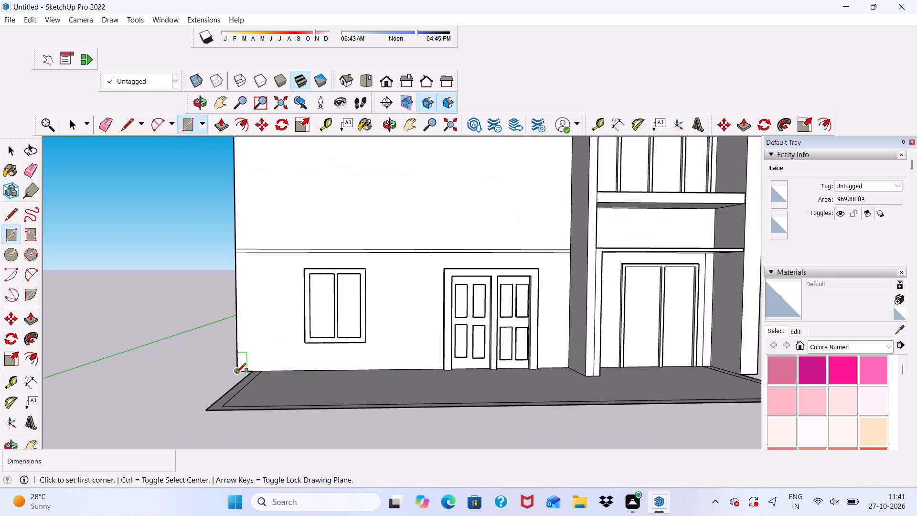
pyautogui.click(236, 373)
pyautogui.scroll(-9, 254, 298)
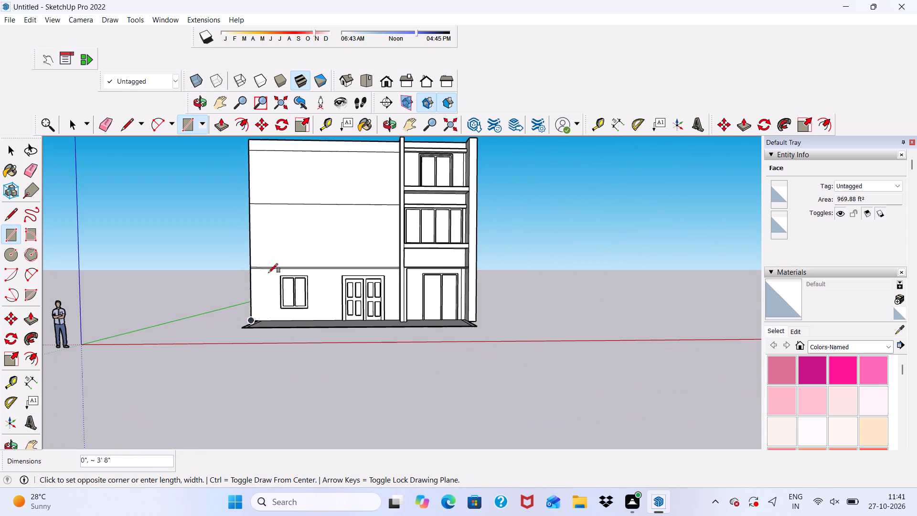
pyautogui.scroll(4, 283, 148)
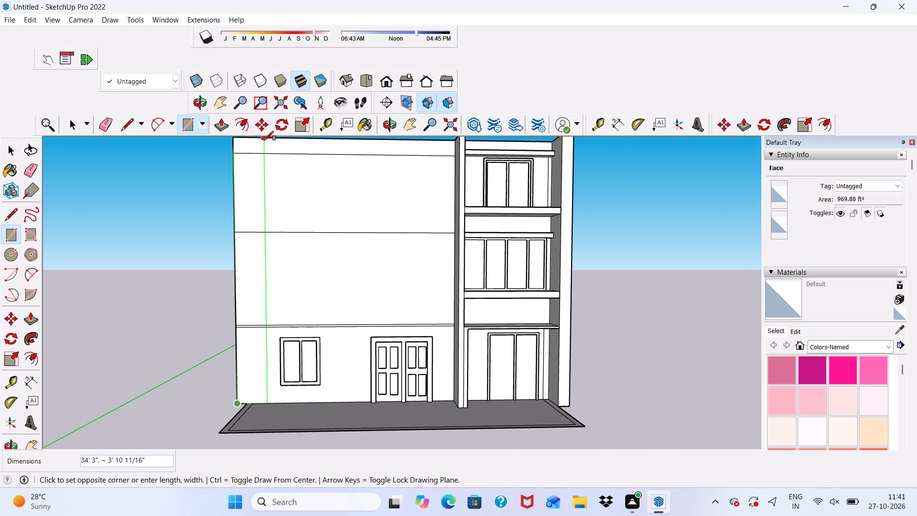
pyautogui.click(267, 140)
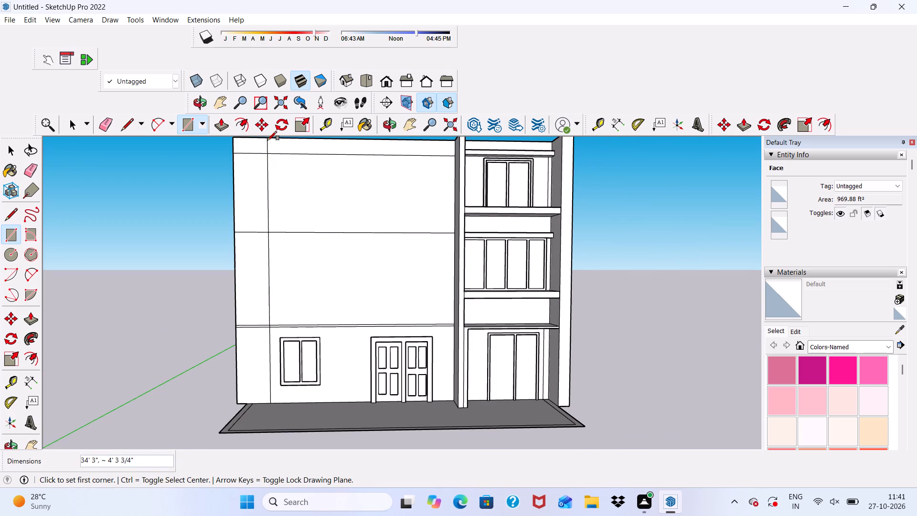
# Erase the horizontal floor and roof lines crossing the new full-height corner strip on the front wall.
pyautogui.click(104, 124)
pyautogui.scroll(2, 248, 156)
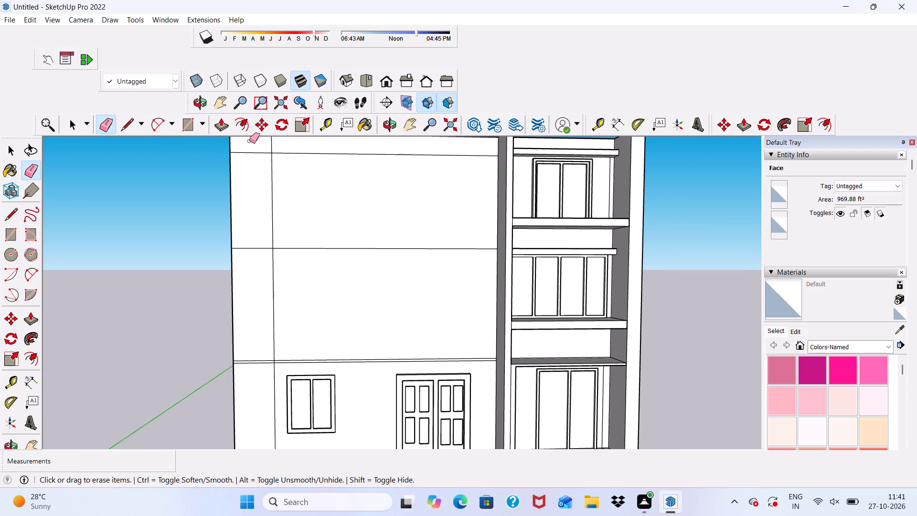
pyautogui.moveTo(249, 141); pyautogui.dragTo(250, 258)
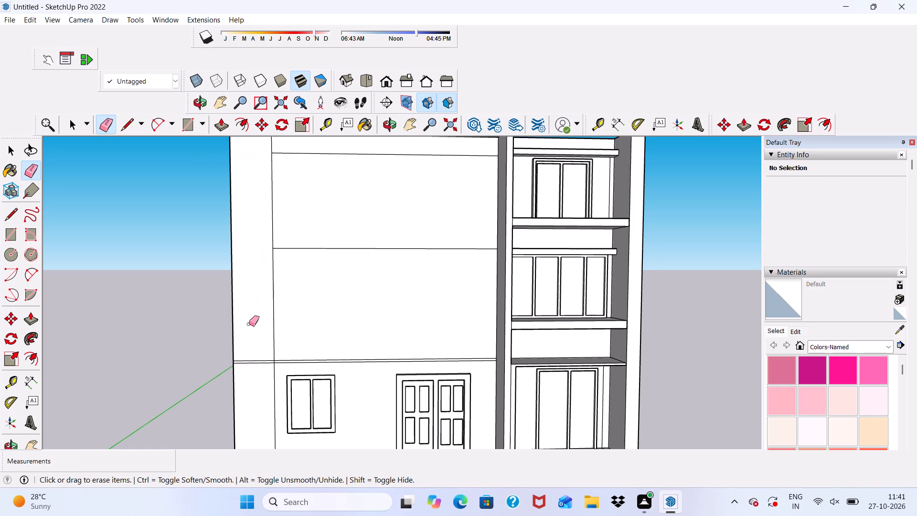
pyautogui.moveTo(251, 342); pyautogui.dragTo(250, 375)
pyautogui.scroll(2, 243, 304)
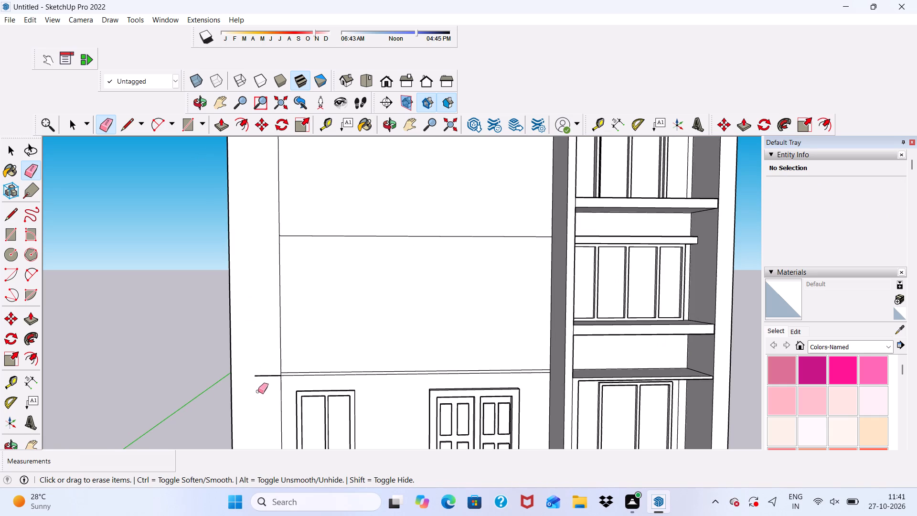
pyautogui.click(259, 376)
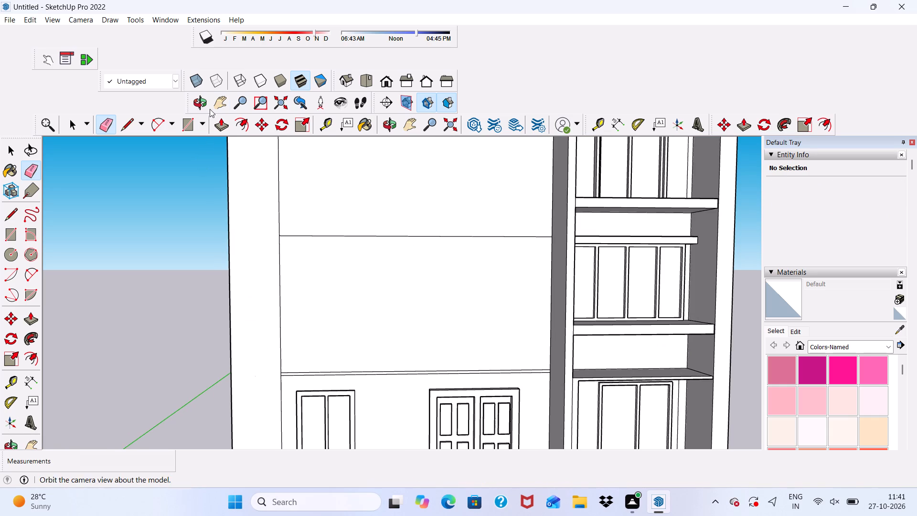
# Push/Pull the full-height corner strip on the front wall outward by about 10' 11 1/4" as a projecting pier.
pyautogui.click(225, 125)
pyautogui.click(254, 319)
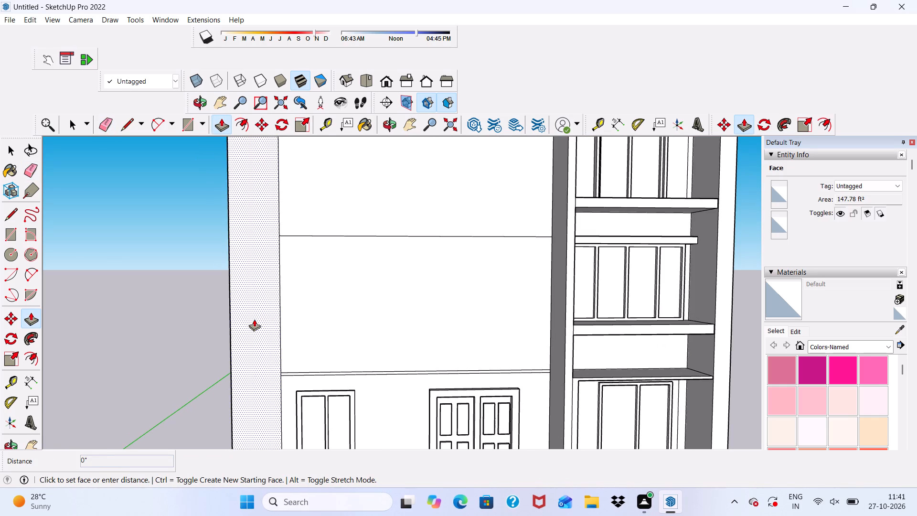
pyautogui.scroll(-7, 186, 329)
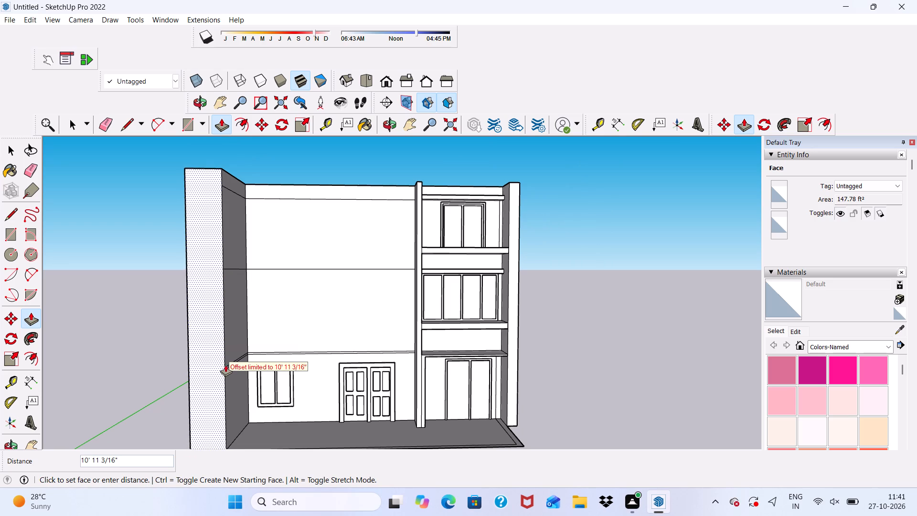
pyautogui.click(224, 368)
pyautogui.scroll(-5, 217, 323)
pyautogui.moveTo(218, 334); pyautogui.dragTo(220, 372, button='middle')
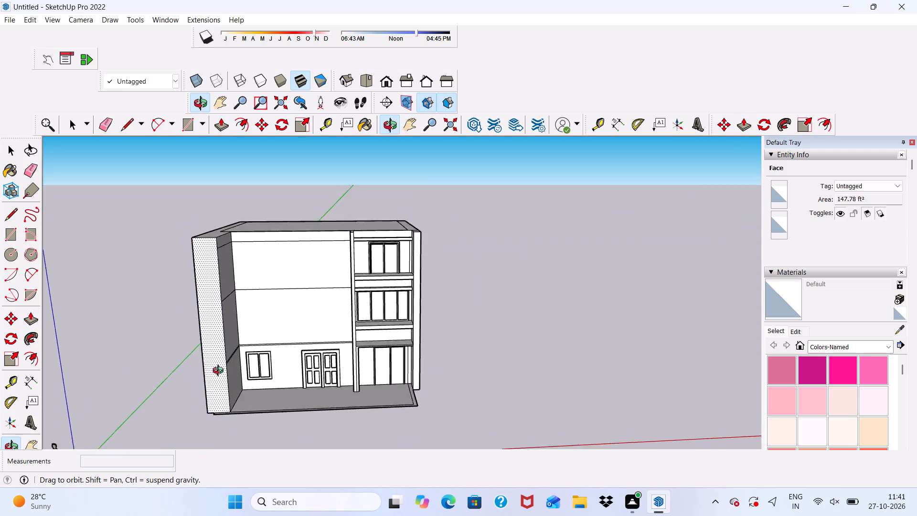
pyautogui.moveTo(220, 372); pyautogui.dragTo(221, 329, button='middle')
# Push the front face of the projecting corner pier back toward the building by about 5'.
pyautogui.scroll(5, 221, 331)
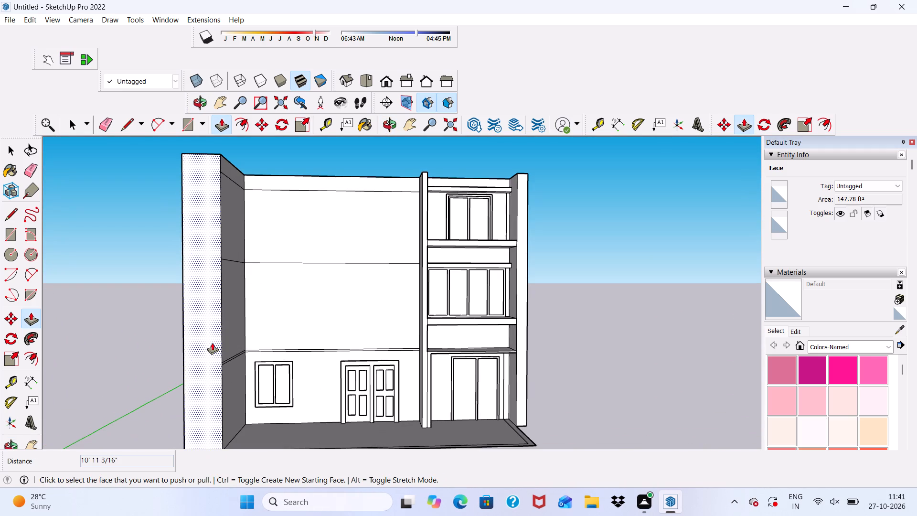
pyautogui.click(199, 366)
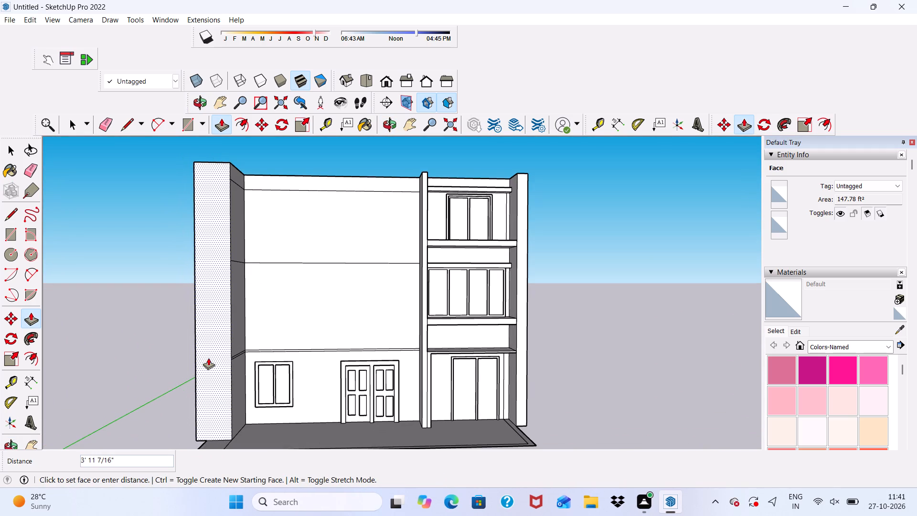
pyautogui.click(210, 355)
pyautogui.scroll(-2, 206, 358)
pyautogui.moveTo(205, 360); pyautogui.dragTo(171, 392, button='middle')
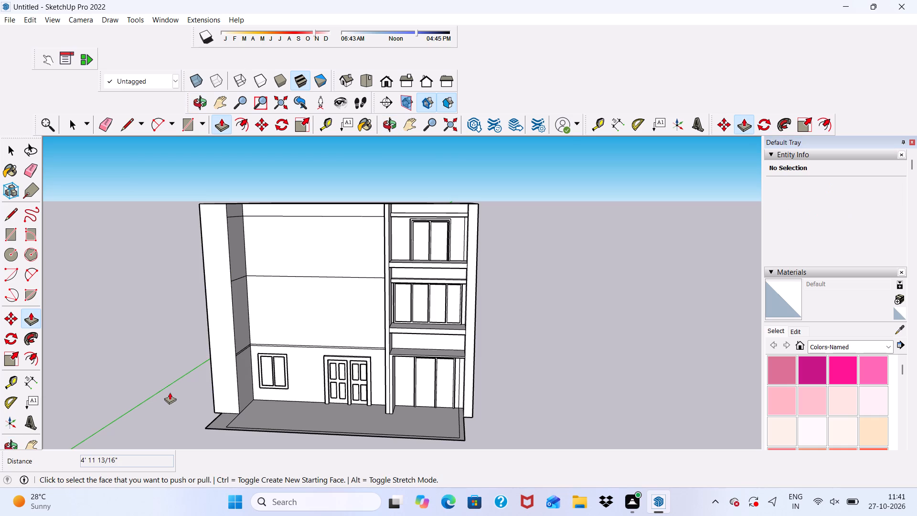
pyautogui.moveTo(168, 392); pyautogui.dragTo(167, 361, button='middle')
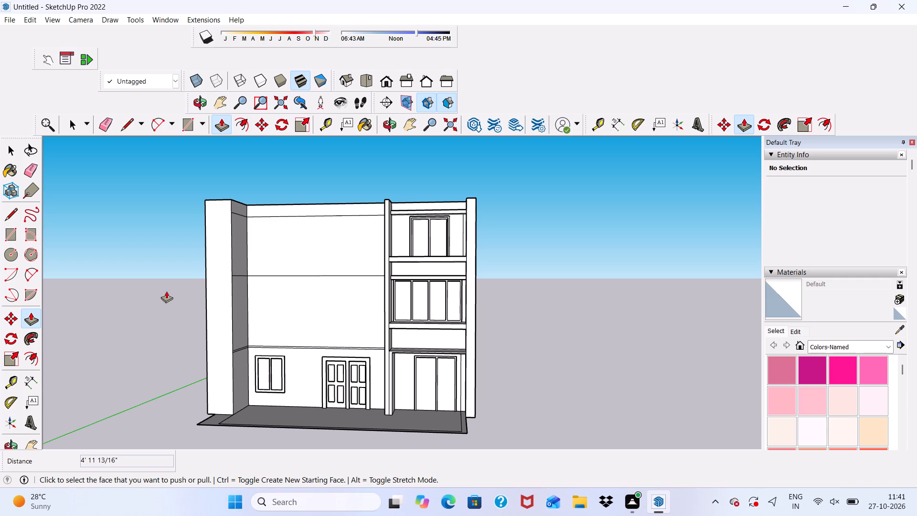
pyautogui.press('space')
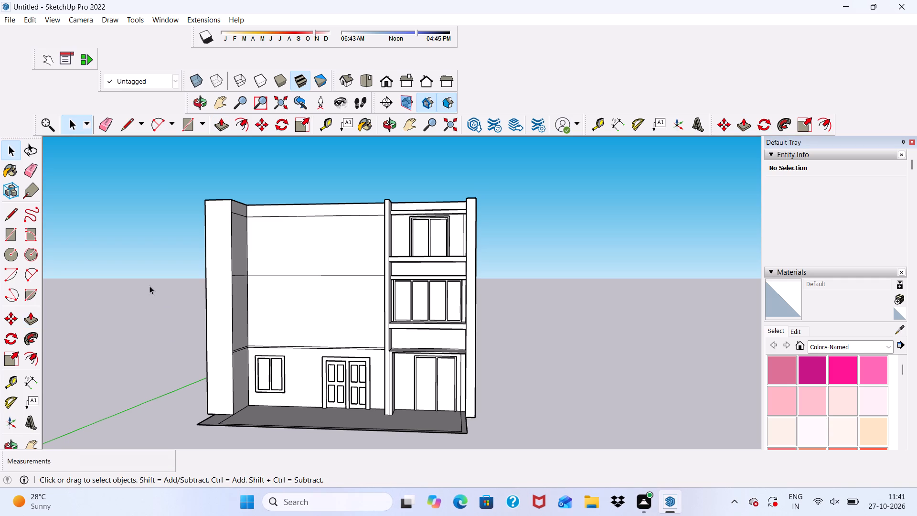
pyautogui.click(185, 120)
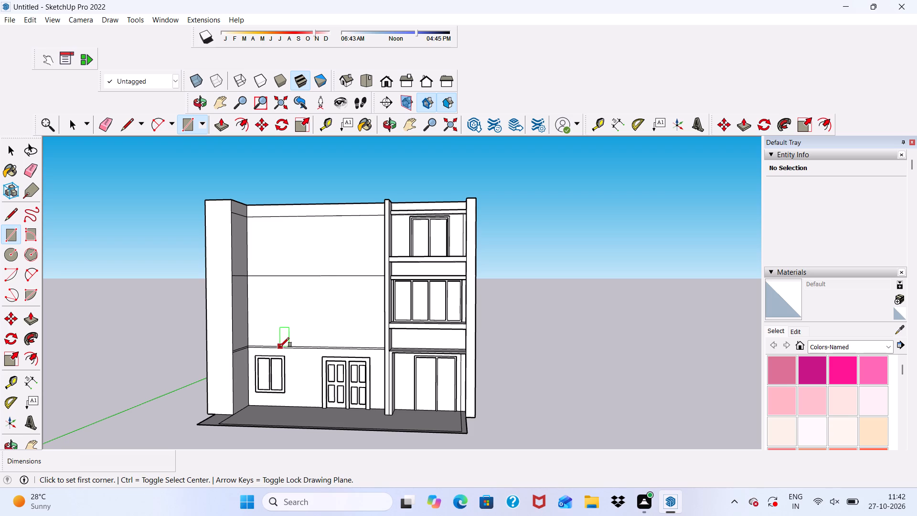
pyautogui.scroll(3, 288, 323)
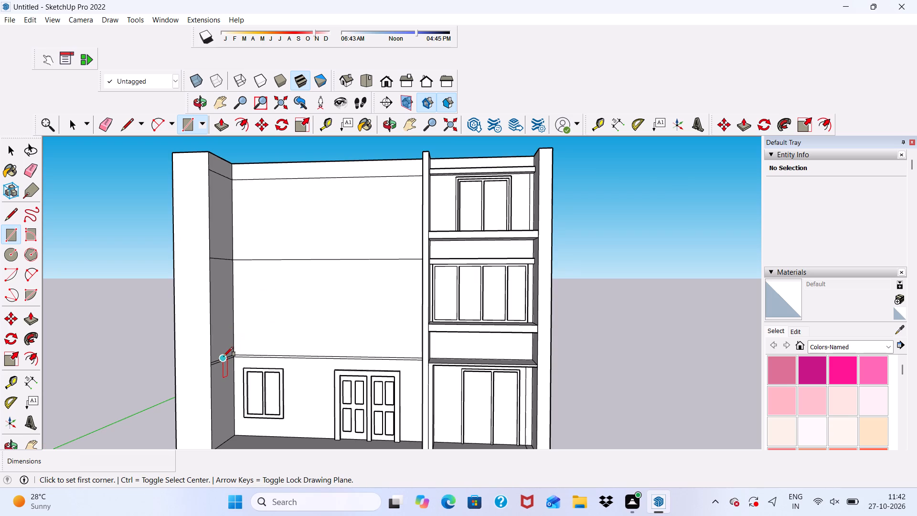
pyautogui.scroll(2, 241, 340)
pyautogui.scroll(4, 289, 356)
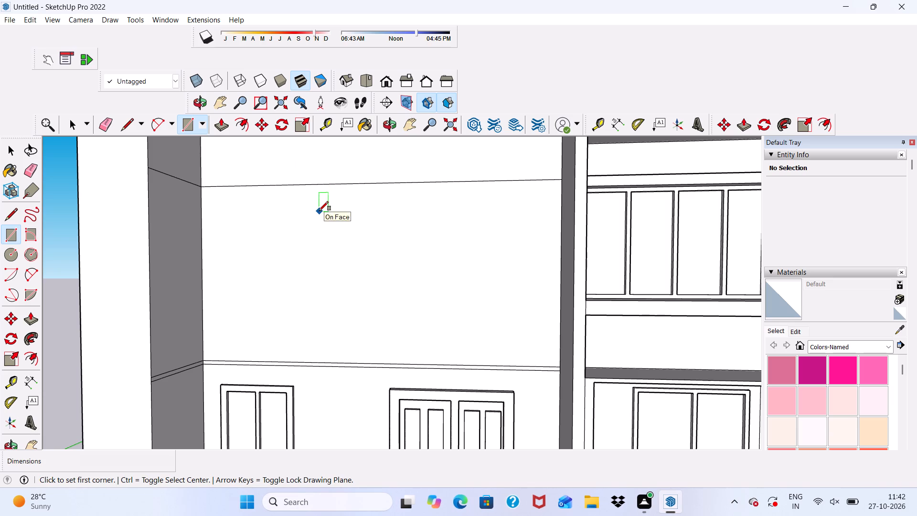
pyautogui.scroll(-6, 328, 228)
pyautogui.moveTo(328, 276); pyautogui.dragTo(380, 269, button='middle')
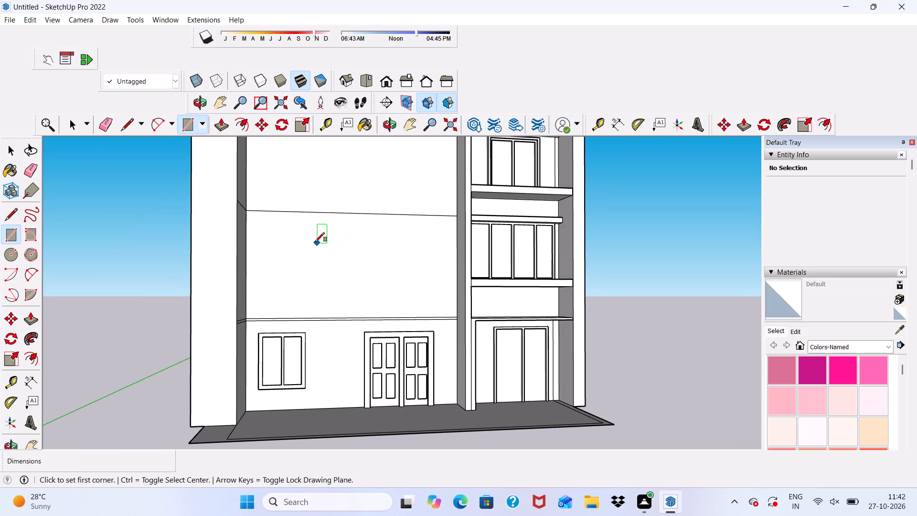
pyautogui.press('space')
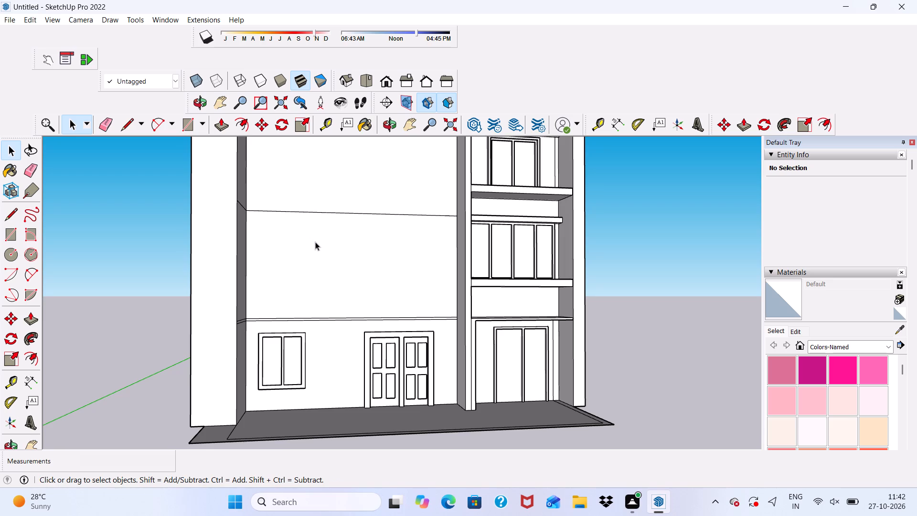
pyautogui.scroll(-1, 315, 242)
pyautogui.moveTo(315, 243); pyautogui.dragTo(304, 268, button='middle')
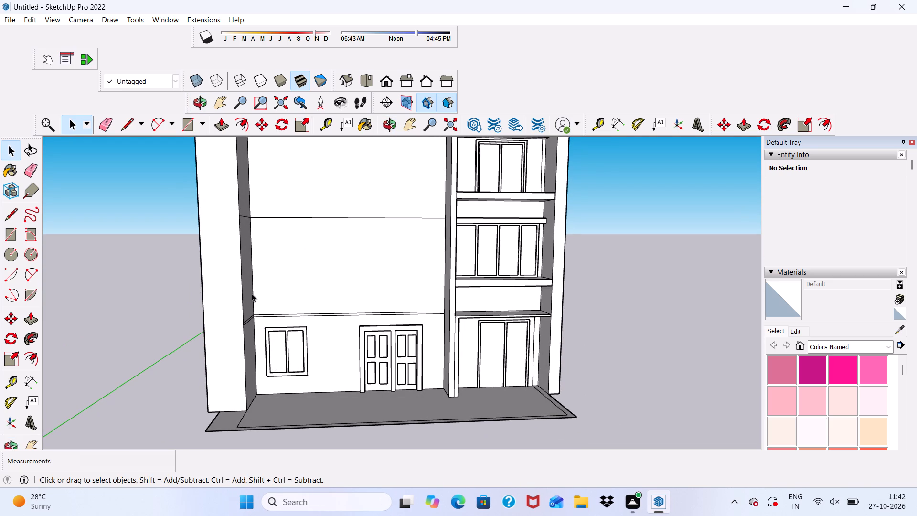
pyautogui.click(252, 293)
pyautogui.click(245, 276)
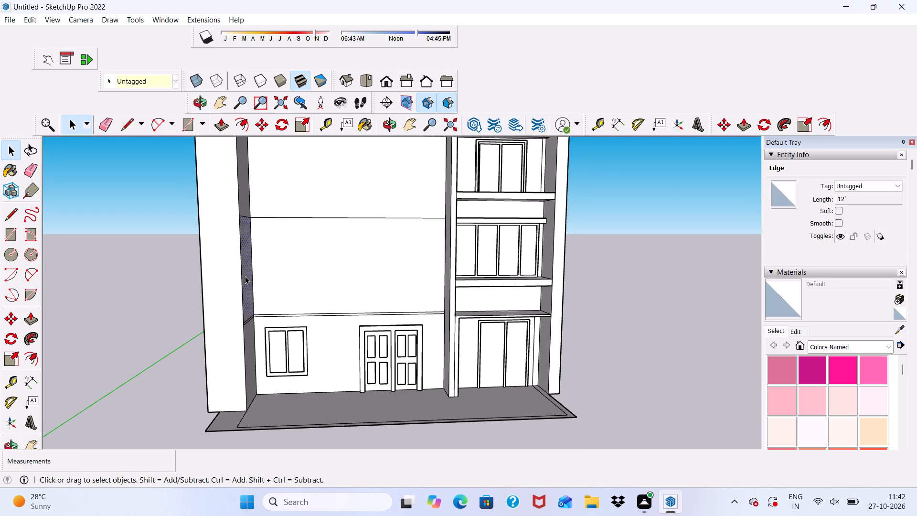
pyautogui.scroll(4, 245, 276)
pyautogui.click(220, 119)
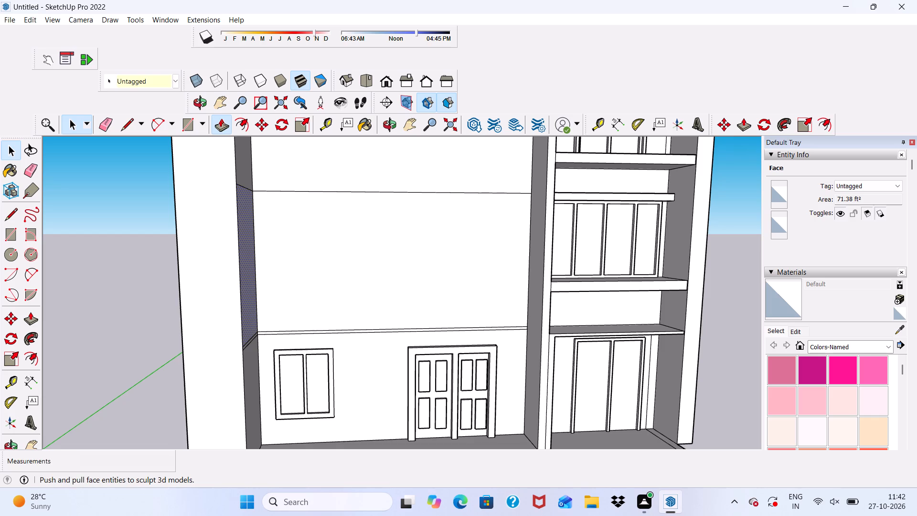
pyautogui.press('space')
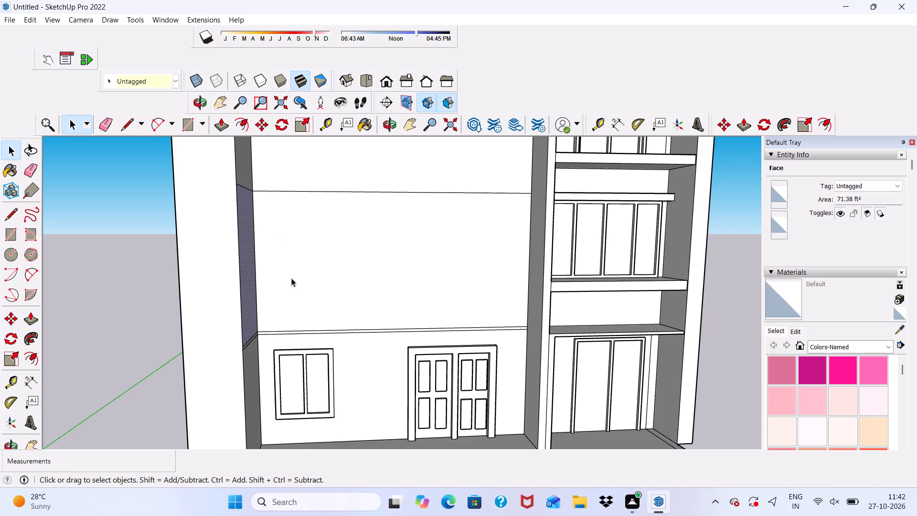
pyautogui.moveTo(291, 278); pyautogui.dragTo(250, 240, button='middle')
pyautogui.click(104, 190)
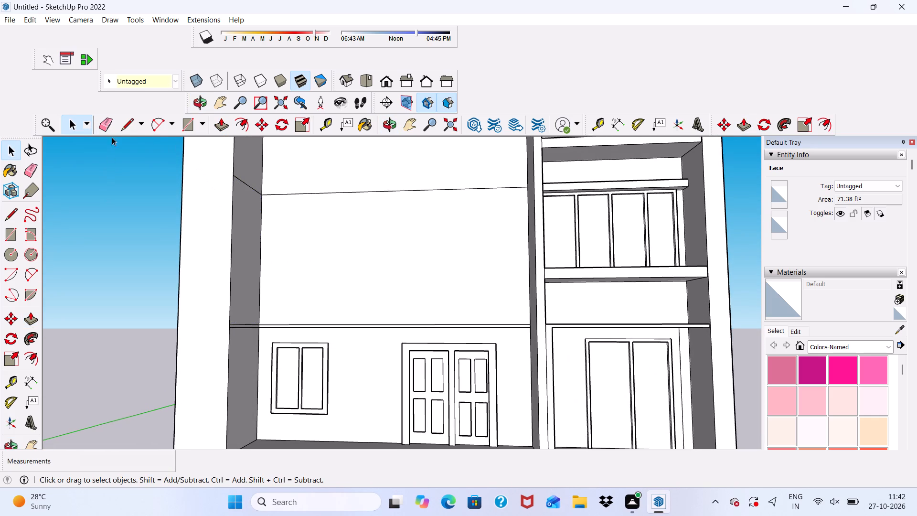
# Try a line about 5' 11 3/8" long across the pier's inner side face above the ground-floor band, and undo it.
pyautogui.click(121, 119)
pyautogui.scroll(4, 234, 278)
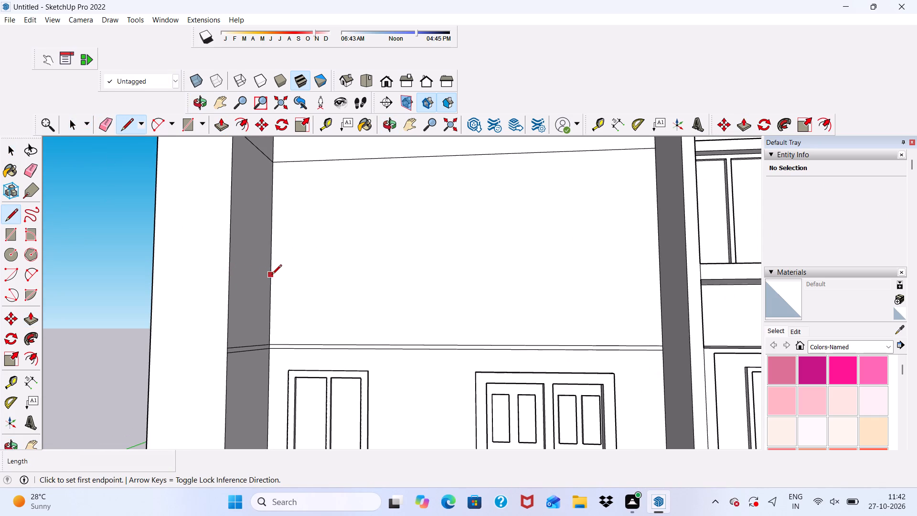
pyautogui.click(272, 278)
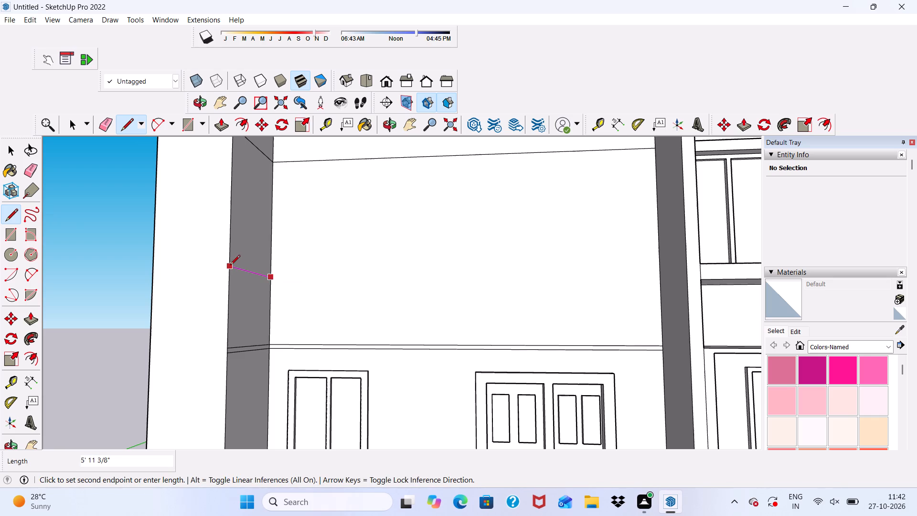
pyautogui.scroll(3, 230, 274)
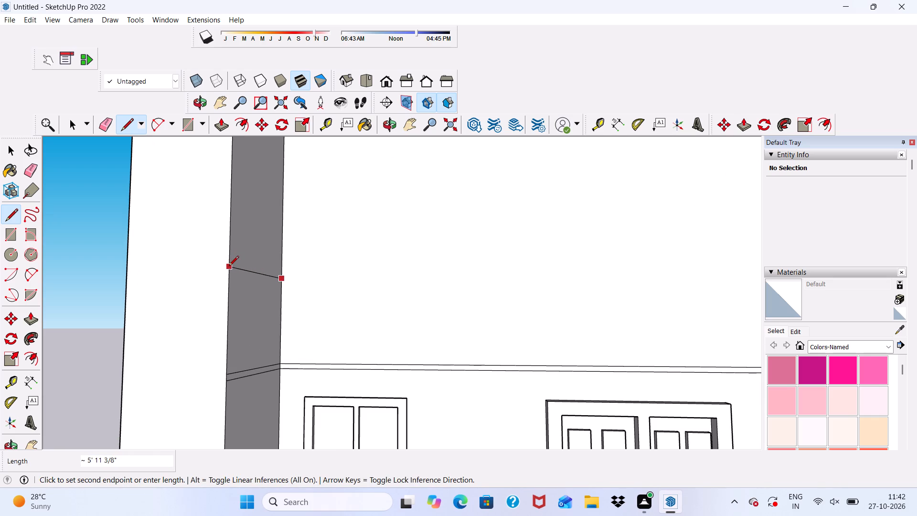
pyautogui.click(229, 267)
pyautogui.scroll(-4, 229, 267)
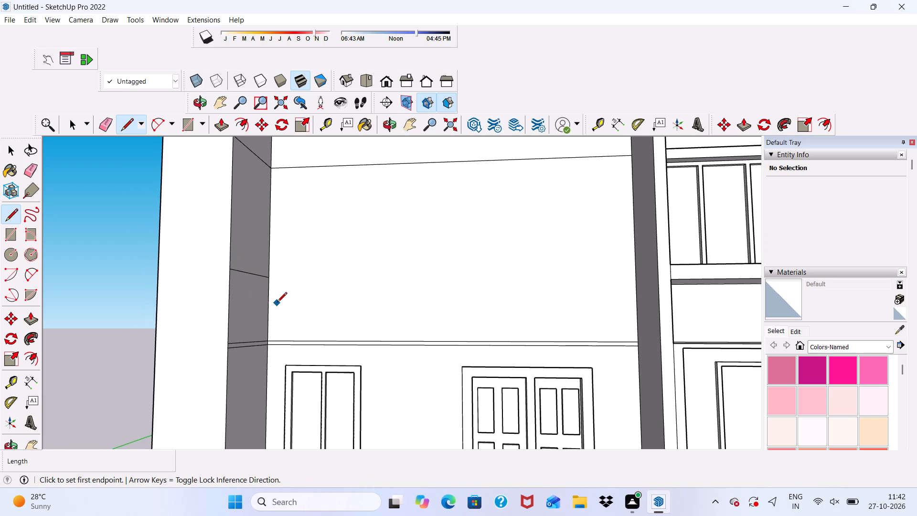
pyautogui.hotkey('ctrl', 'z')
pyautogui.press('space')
# Erase the horizontal floor line between the two upper storeys on the front wall, from the corner pier to the column.
pyautogui.scroll(-7, 205, 236)
pyautogui.moveTo(277, 284); pyautogui.dragTo(312, 297, button='middle')
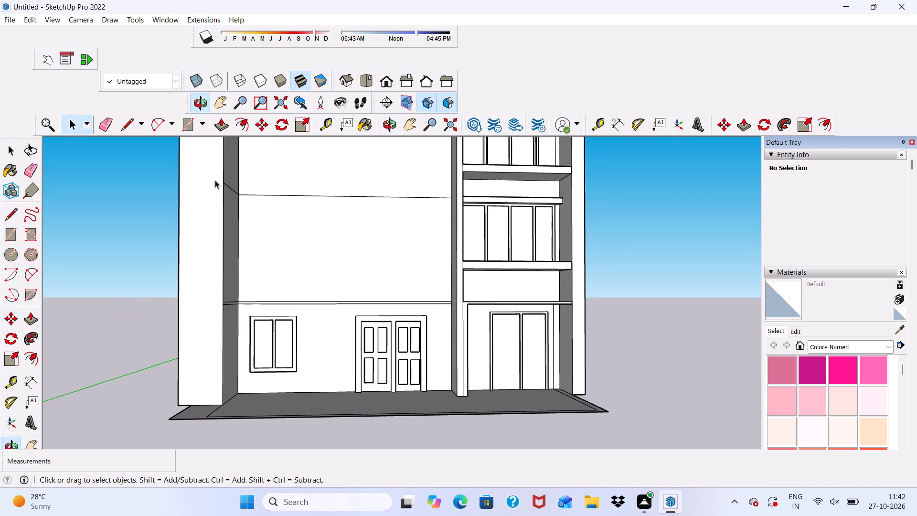
pyautogui.click(108, 125)
pyautogui.moveTo(379, 183); pyautogui.dragTo(378, 194)
pyautogui.click(378, 204)
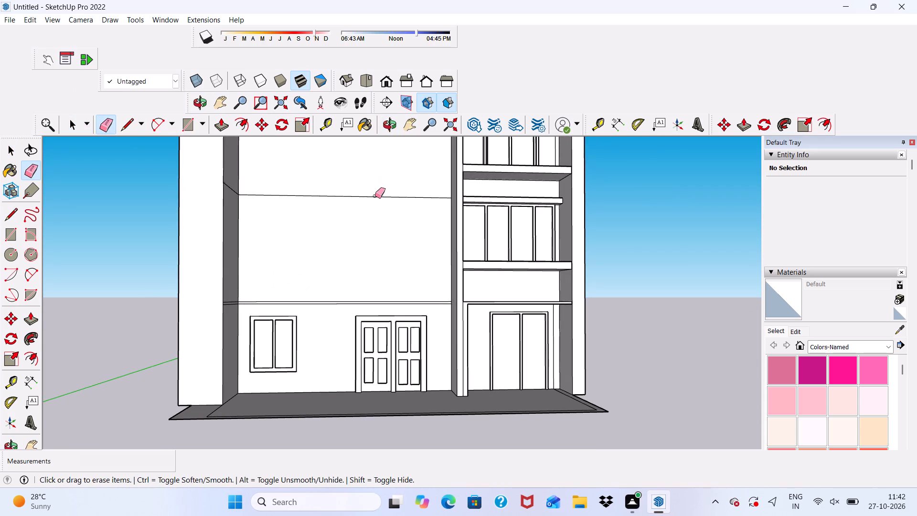
pyautogui.click(375, 196)
pyautogui.scroll(-4, 355, 198)
pyautogui.press('space')
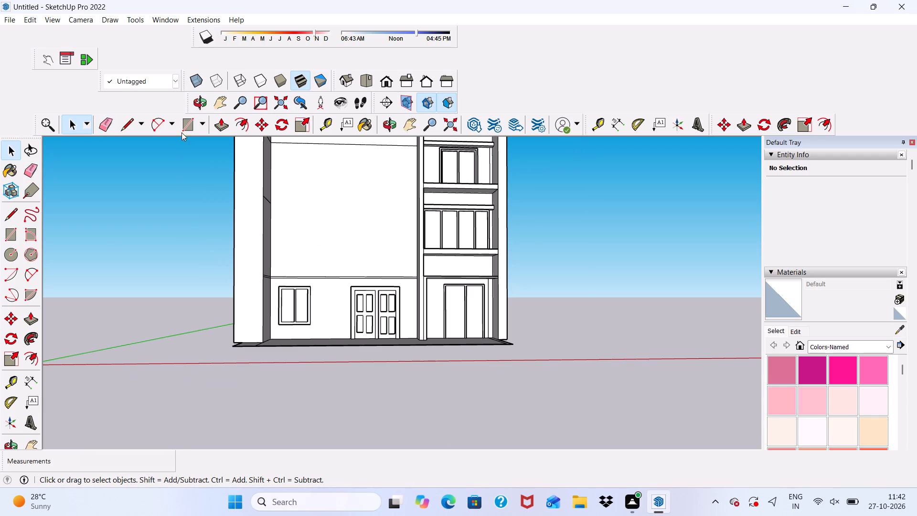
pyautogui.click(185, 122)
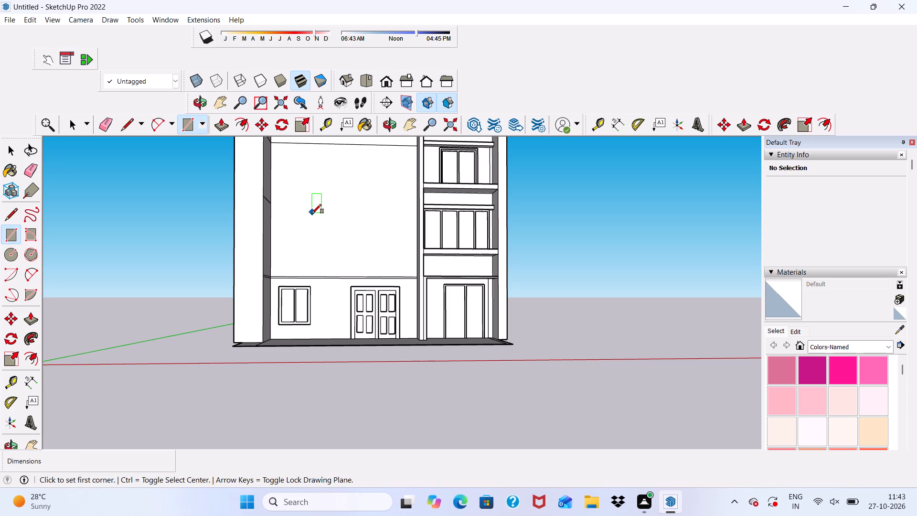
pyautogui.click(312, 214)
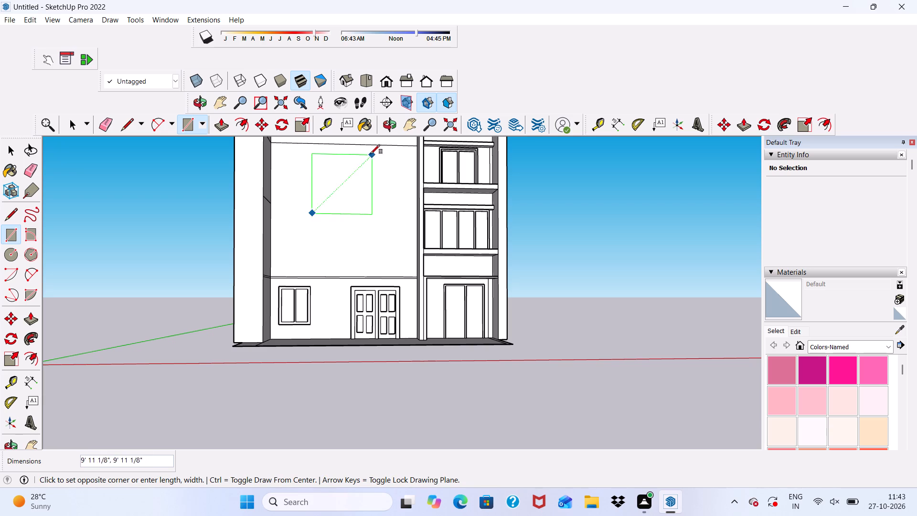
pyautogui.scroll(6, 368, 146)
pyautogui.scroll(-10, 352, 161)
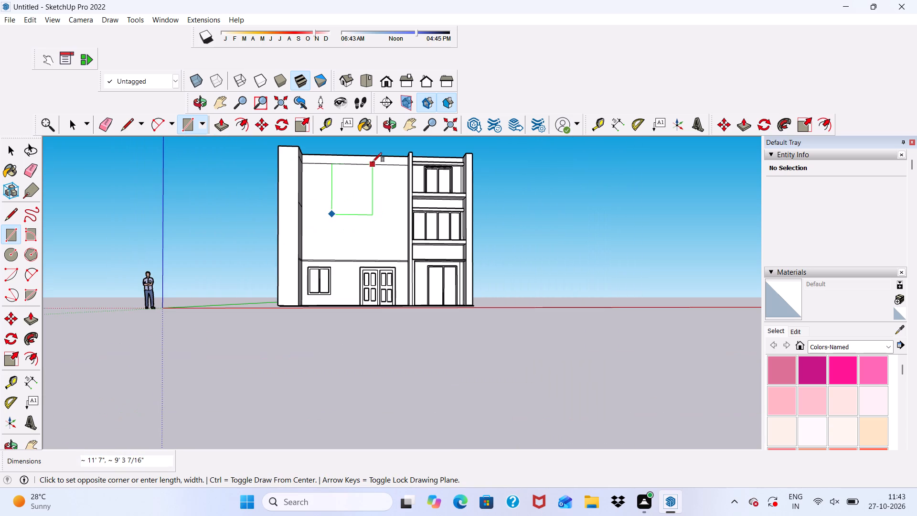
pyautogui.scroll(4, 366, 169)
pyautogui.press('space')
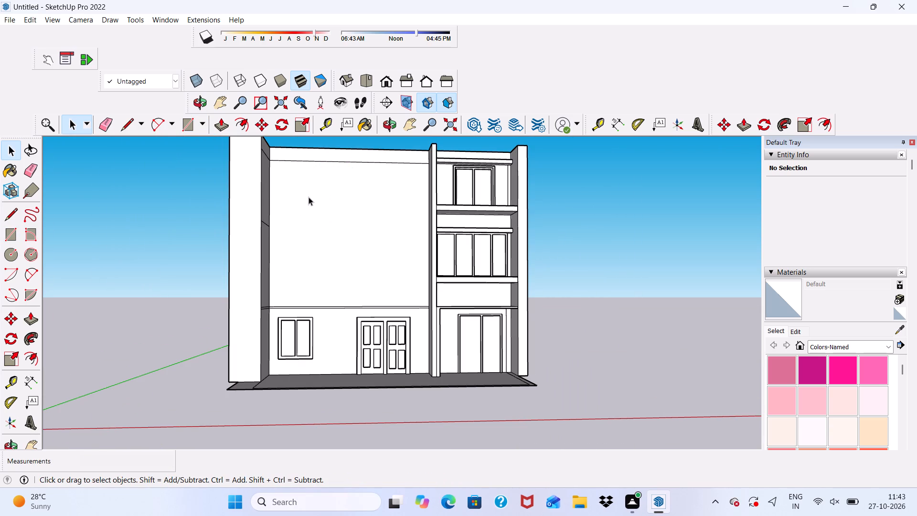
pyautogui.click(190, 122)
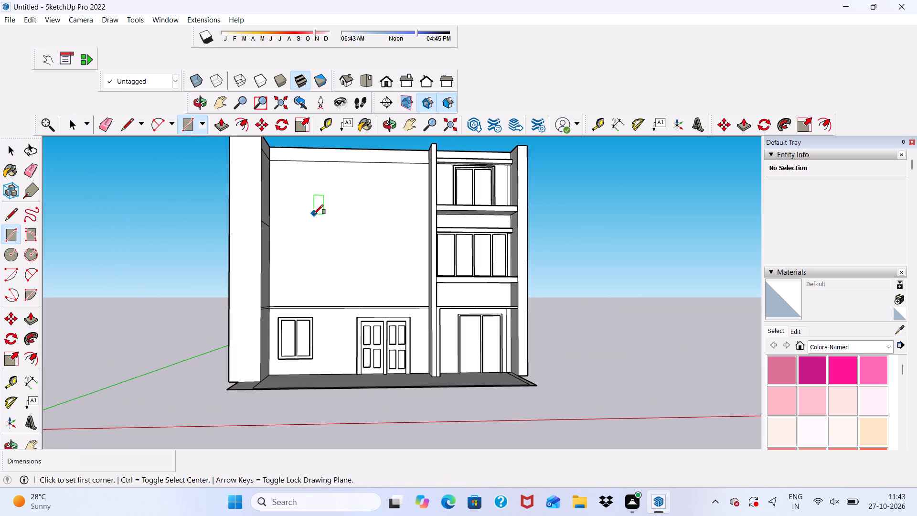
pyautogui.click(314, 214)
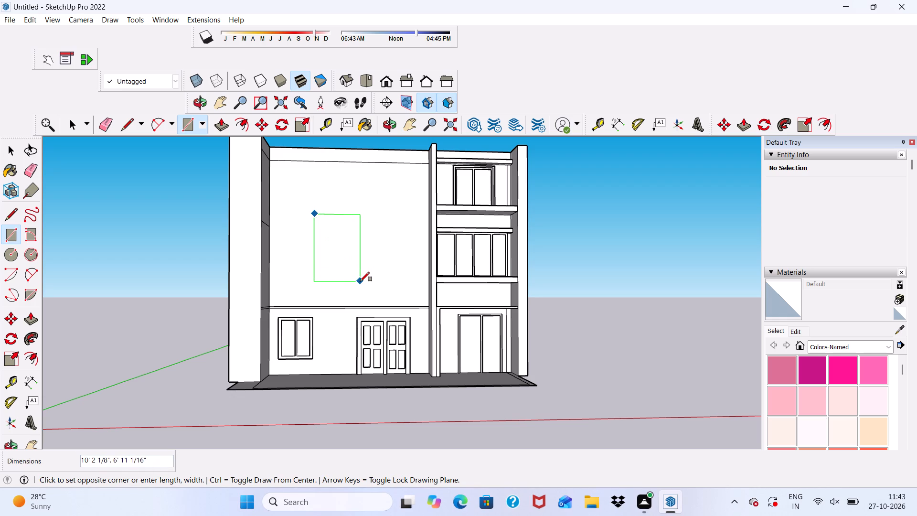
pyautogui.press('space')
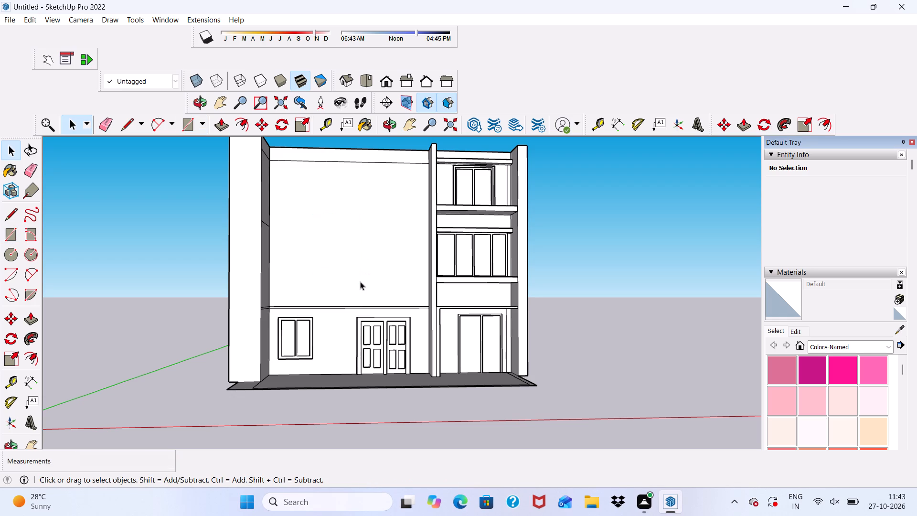
# Draw a window rectangle about 10' 1/8" high by 7' 3 1/8" wide on the blank upper front wall.
pyautogui.click(182, 125)
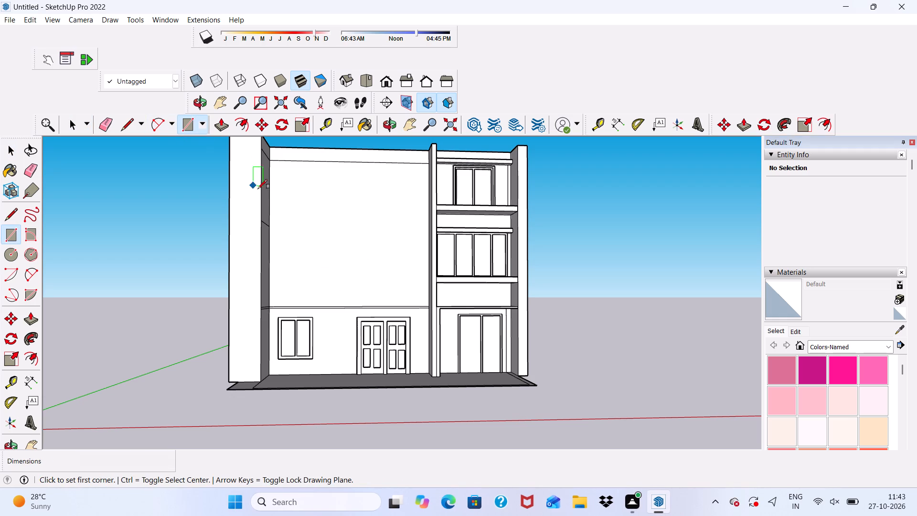
pyautogui.click(301, 212)
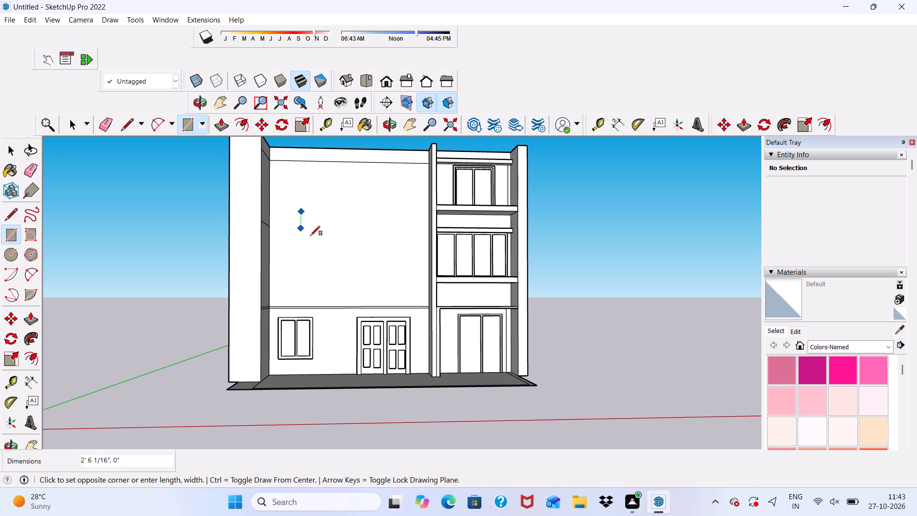
pyautogui.click(349, 279)
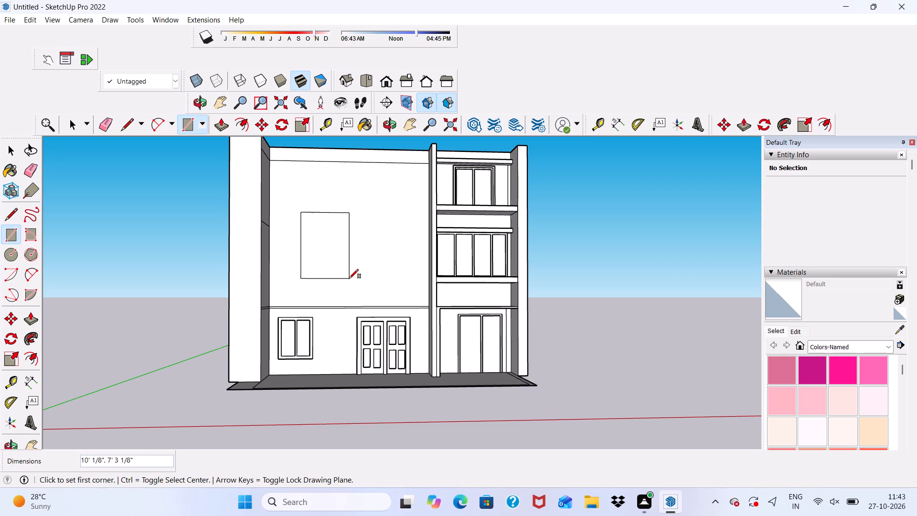
pyautogui.press('space')
# Offset the new window rectangle's outline 3" inward to form the frame border.
pyautogui.click(238, 118)
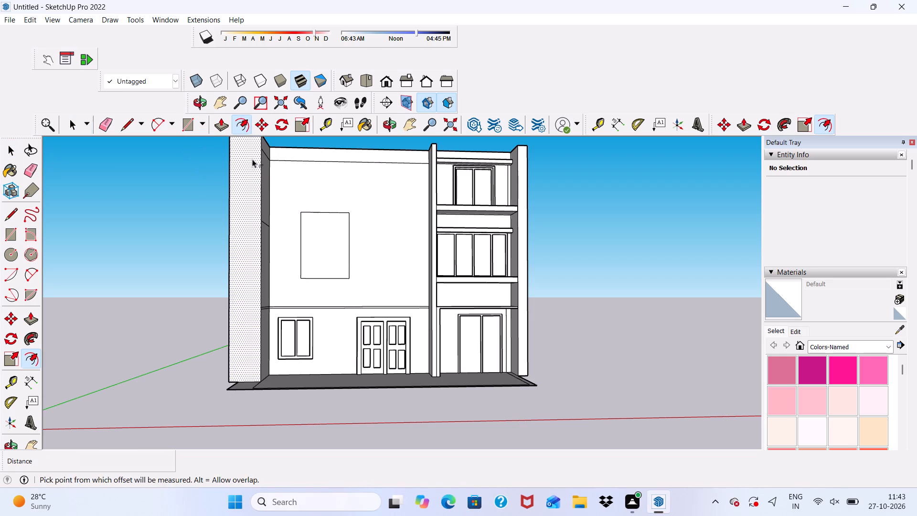
pyautogui.scroll(3, 308, 236)
pyautogui.click(309, 233)
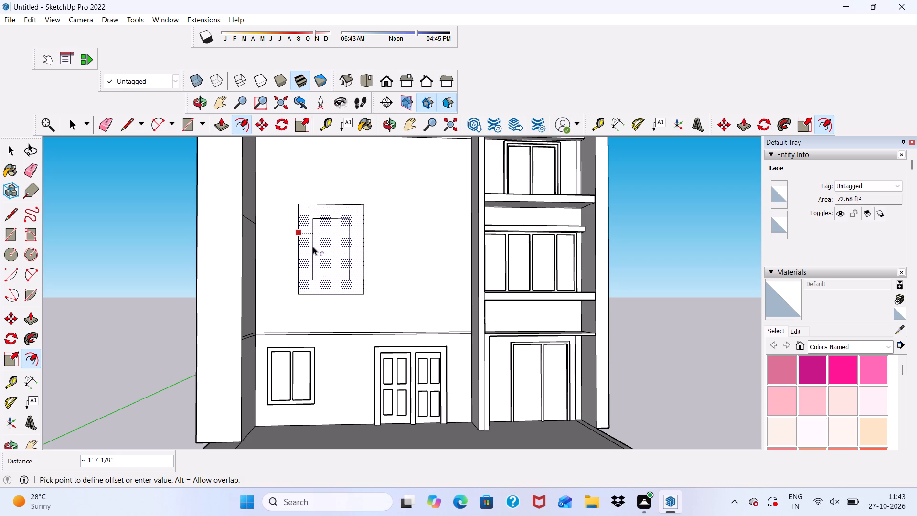
pyautogui.press('3')
pyautogui.hotkey('shift', '"')
pyautogui.press('Return')
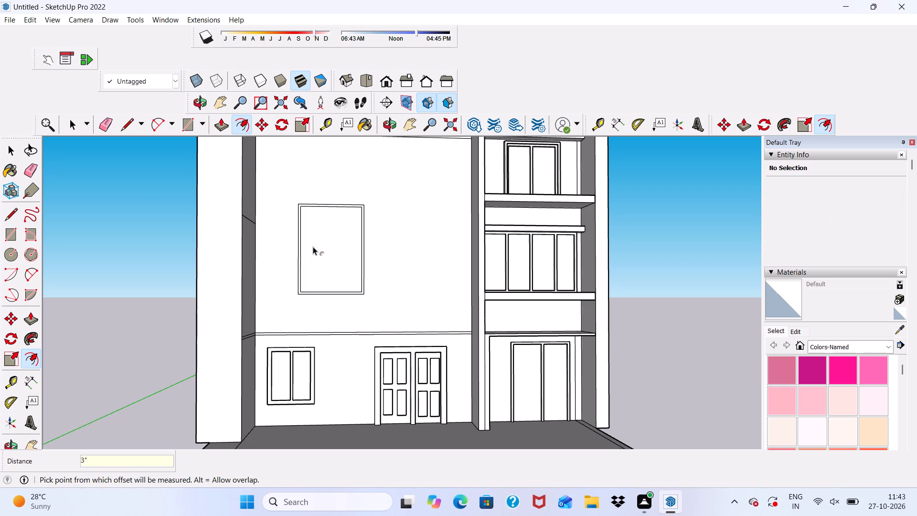
pyautogui.press('space')
# Place a vertical guide through the window's middle, about 3' 4 9/16" from the inner side edge, and a parallel guide 3" beyond it.
pyautogui.scroll(3, 326, 98)
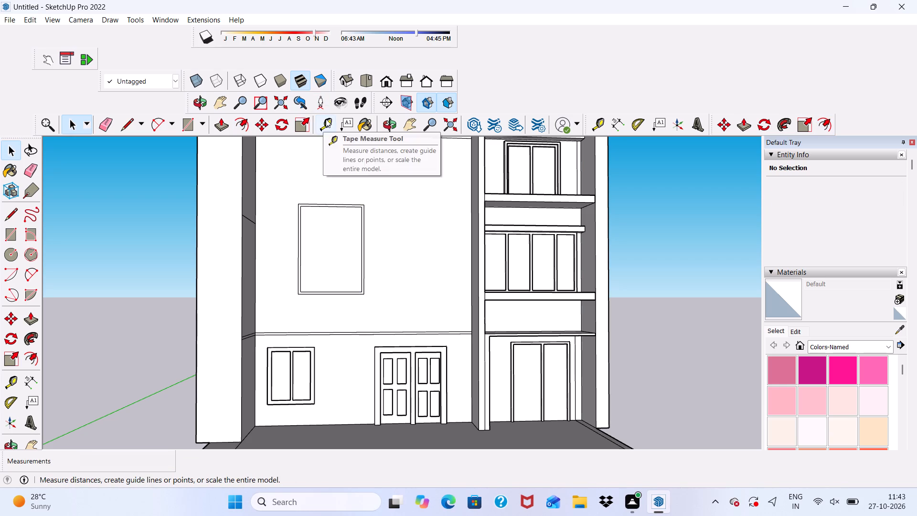
pyautogui.click(326, 119)
pyautogui.scroll(8, 284, 233)
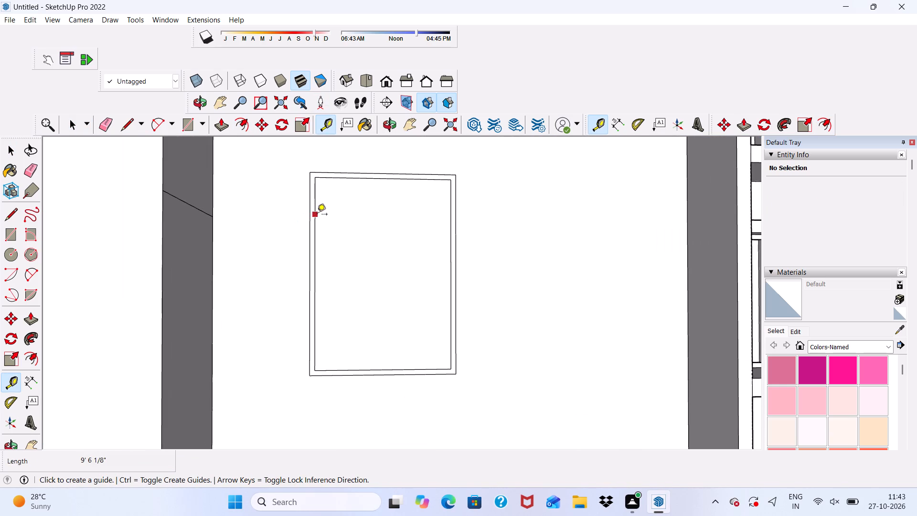
pyautogui.click(317, 215)
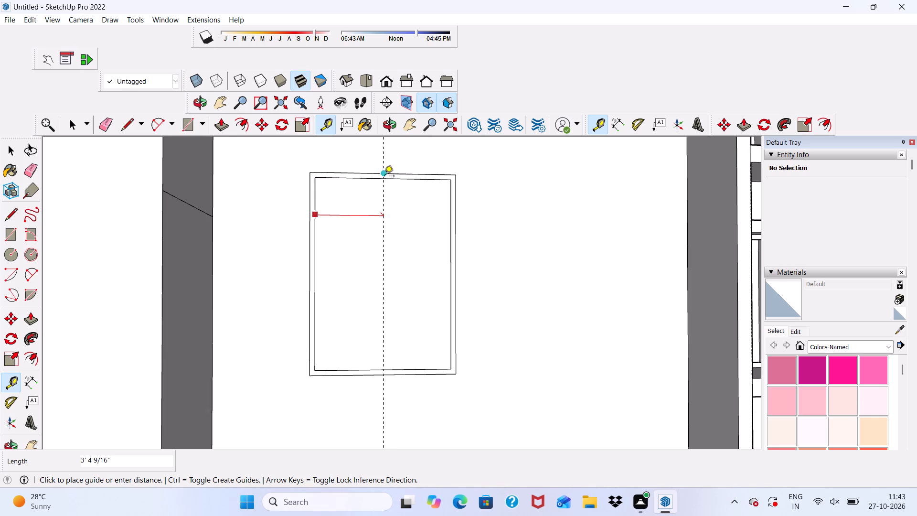
pyautogui.click(384, 178)
pyautogui.click(382, 204)
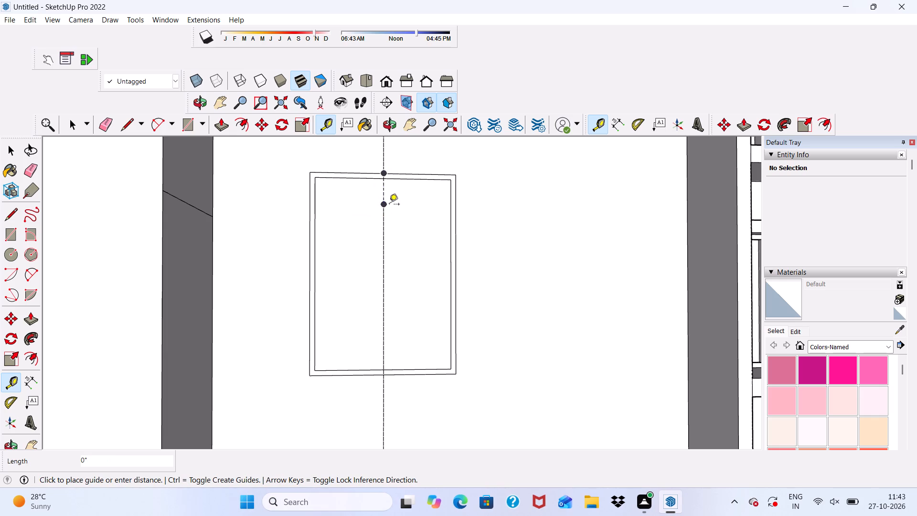
pyautogui.write('3"')
pyautogui.press('Return')
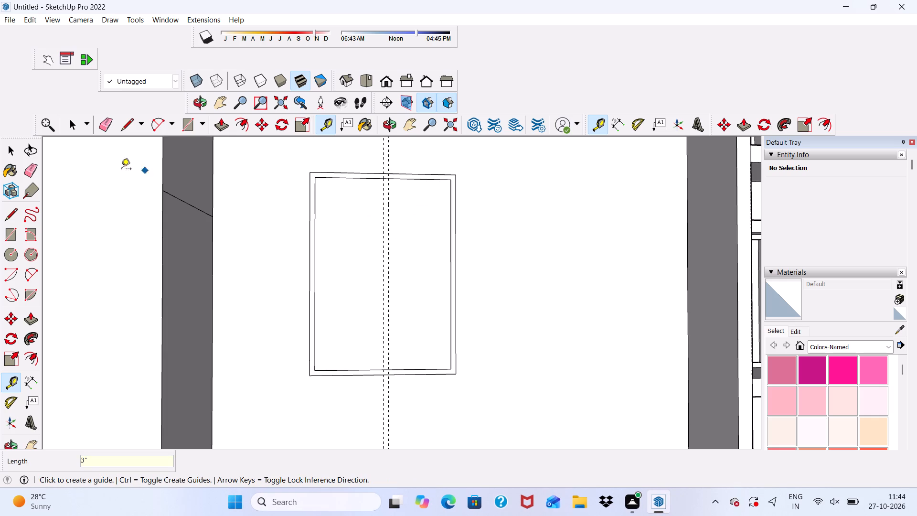
# Draw a vertical line about 10' 1/8" long down the first guide, from the window's top outer edge to its bottom outer edge.
pyautogui.click(123, 128)
pyautogui.scroll(2, 405, 206)
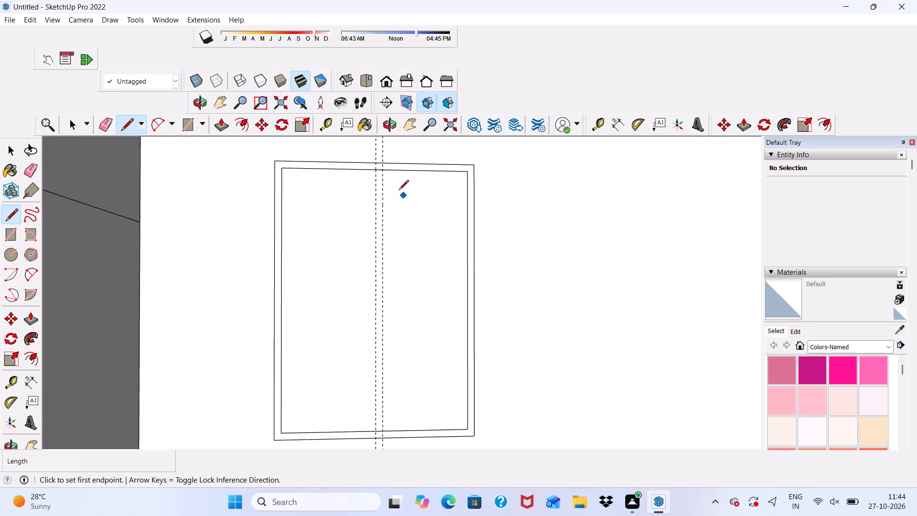
pyautogui.scroll(8, 399, 191)
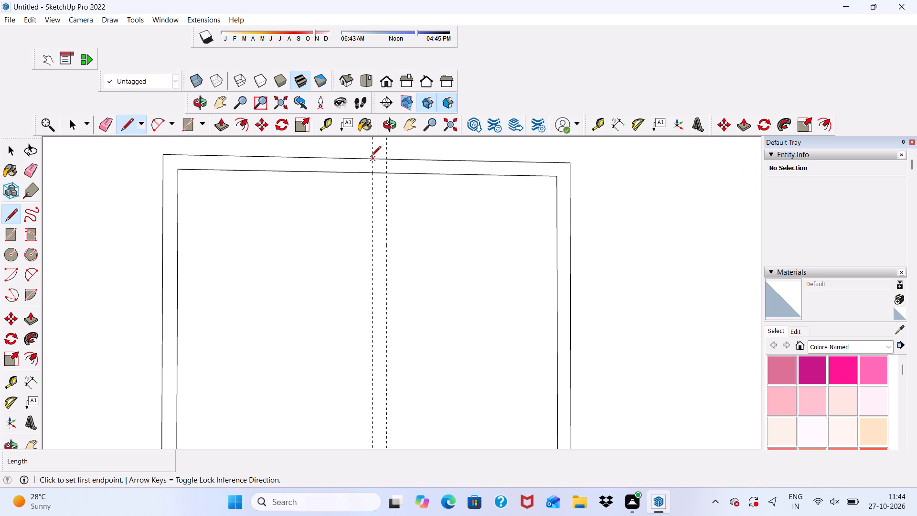
pyautogui.click(371, 157)
pyautogui.scroll(-4, 370, 237)
pyautogui.scroll(-11, 386, 198)
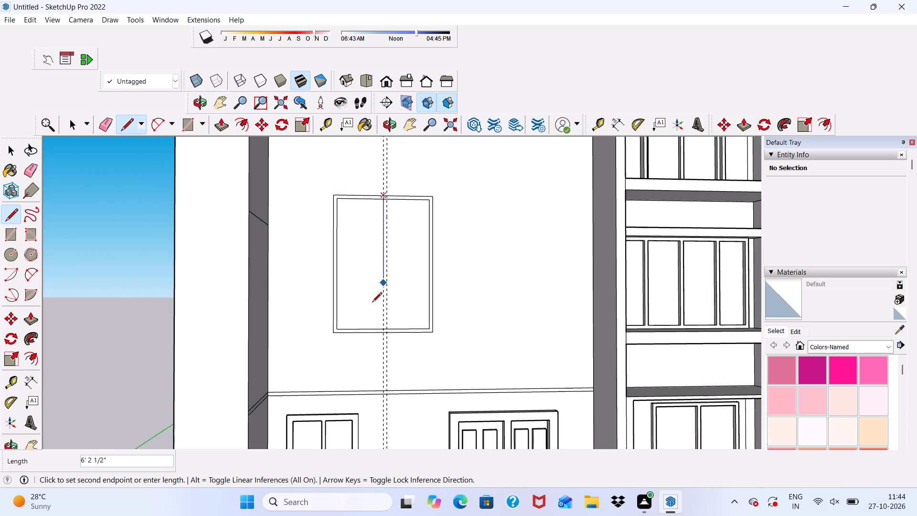
pyautogui.scroll(5, 352, 377)
pyautogui.scroll(3, 399, 310)
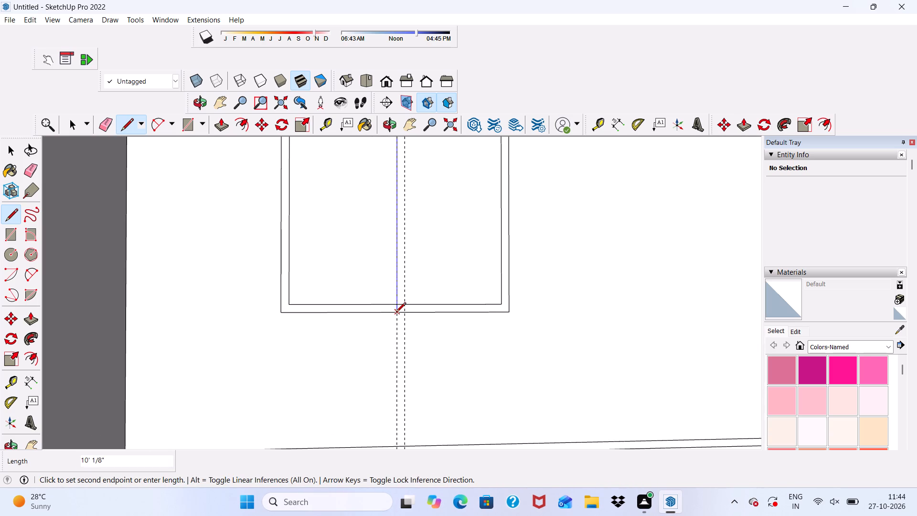
pyautogui.click(396, 312)
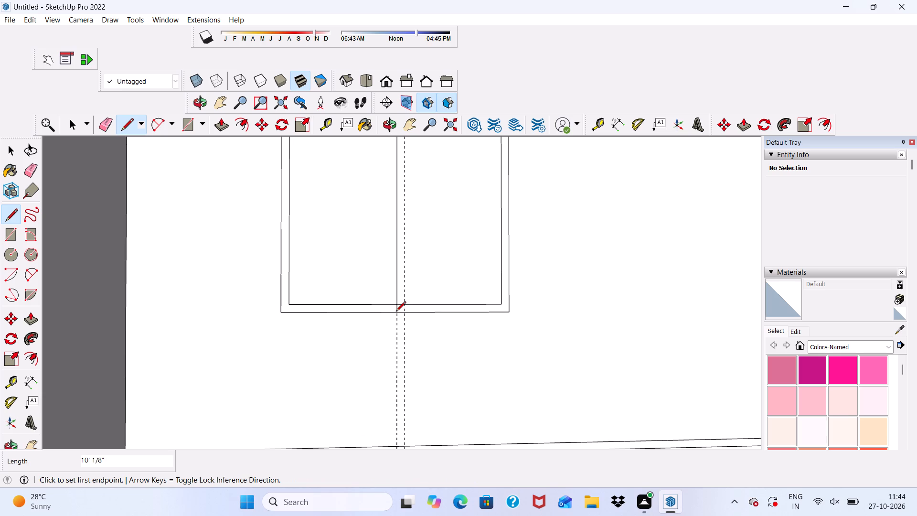
# Draw the second mullion line, about 10' 1/8" long, up the other guide from the window's bottom outer edge to its top.
pyautogui.click(405, 315)
pyautogui.scroll(-5, 405, 312)
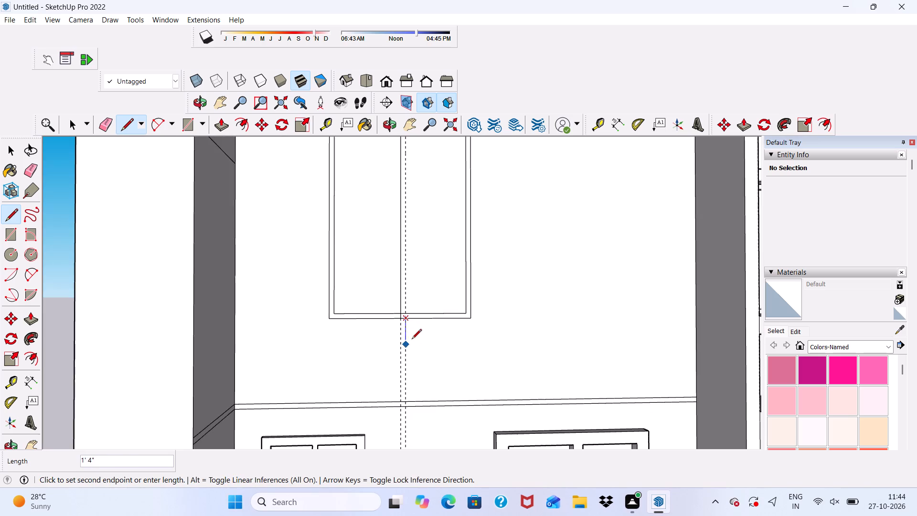
pyautogui.scroll(-5, 412, 340)
pyautogui.scroll(3, 418, 218)
pyautogui.scroll(2, 395, 181)
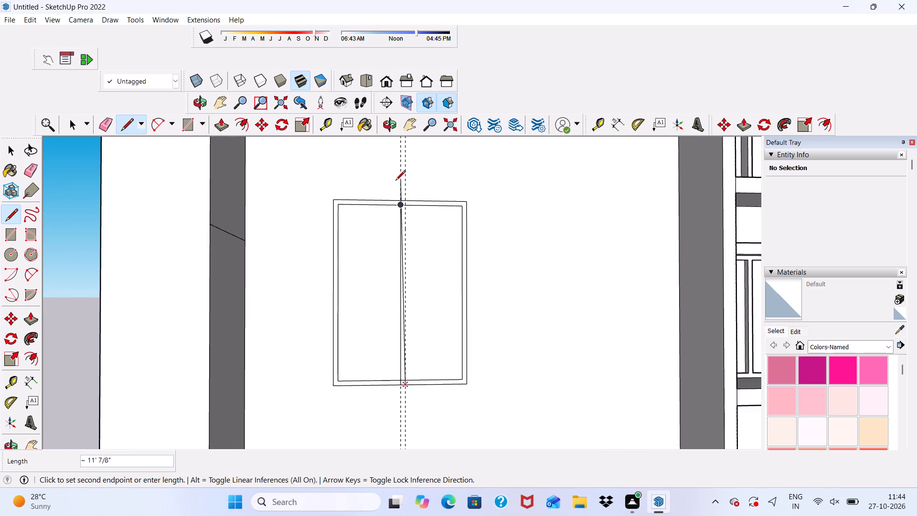
pyautogui.scroll(6, 395, 181)
pyautogui.click(411, 210)
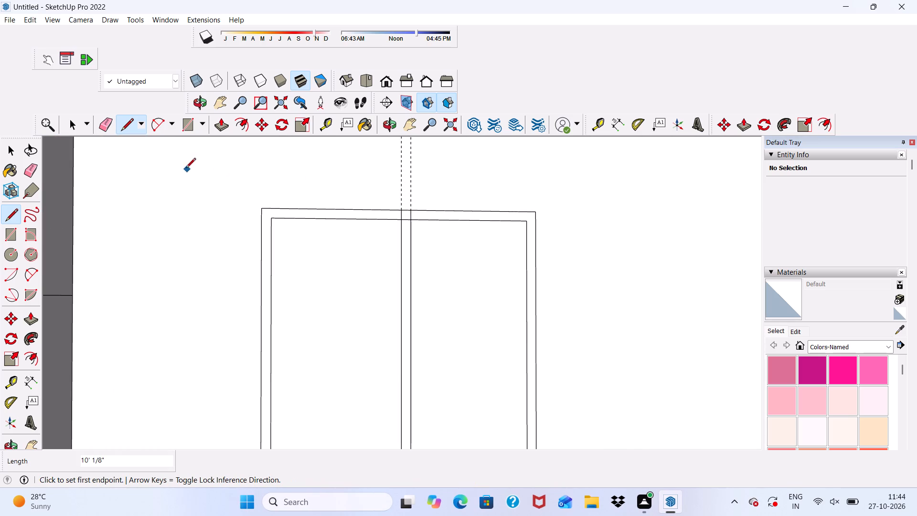
# Erase both guides and the extra line segments where the centre mullion meets the window's top frame rail.
pyautogui.click(104, 124)
pyautogui.moveTo(294, 165); pyautogui.dragTo(365, 175)
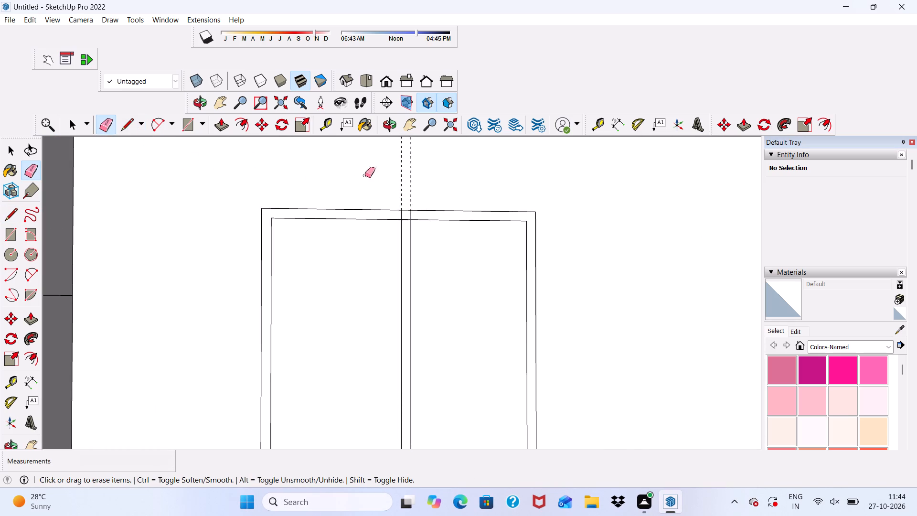
pyautogui.moveTo(365, 175); pyautogui.dragTo(422, 187)
pyautogui.scroll(7, 402, 203)
pyautogui.moveTo(401, 220); pyautogui.dragTo(401, 225)
pyautogui.moveTo(405, 231); pyautogui.dragTo(406, 237)
pyautogui.moveTo(415, 230); pyautogui.dragTo(425, 227)
pyautogui.click(425, 227)
# Erase the extra line segments where the centre mullion meets the window's bottom frame rail.
pyautogui.scroll(-4, 396, 196)
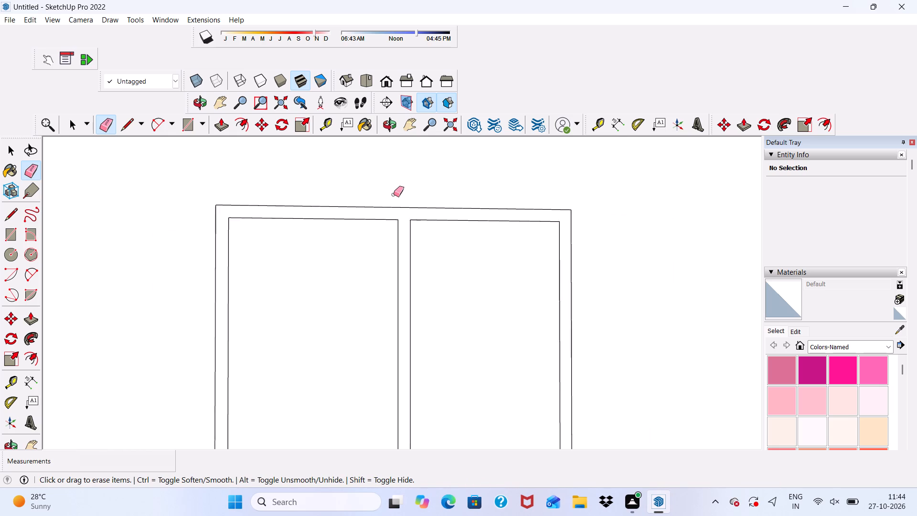
pyautogui.scroll(-8, 394, 194)
pyautogui.scroll(1, 396, 193)
pyautogui.scroll(-9, 396, 193)
pyautogui.scroll(6, 397, 320)
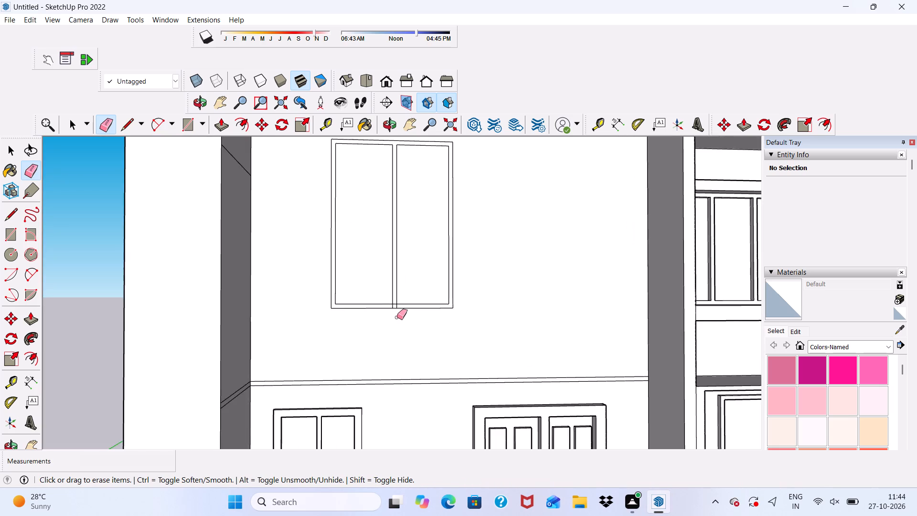
pyautogui.scroll(13, 397, 317)
pyautogui.moveTo(392, 283); pyautogui.dragTo(390, 298)
pyautogui.moveTo(390, 298); pyautogui.dragTo(414, 295)
pyautogui.moveTo(360, 296); pyautogui.dragTo(376, 299)
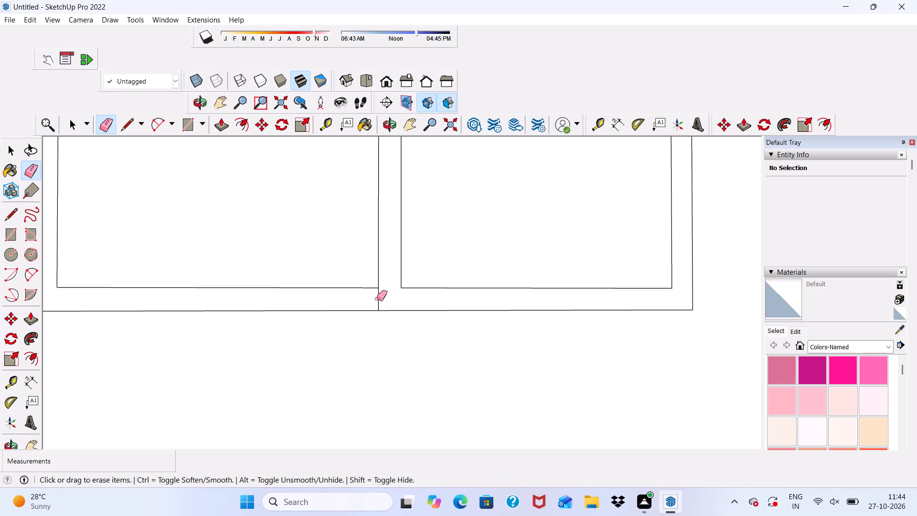
pyautogui.moveTo(381, 297); pyautogui.dragTo(367, 297)
pyautogui.press('space')
# Push/Pull the window's frame and mullion face outward by 3".
pyautogui.scroll(-2, 403, 268)
pyautogui.scroll(4, 381, 301)
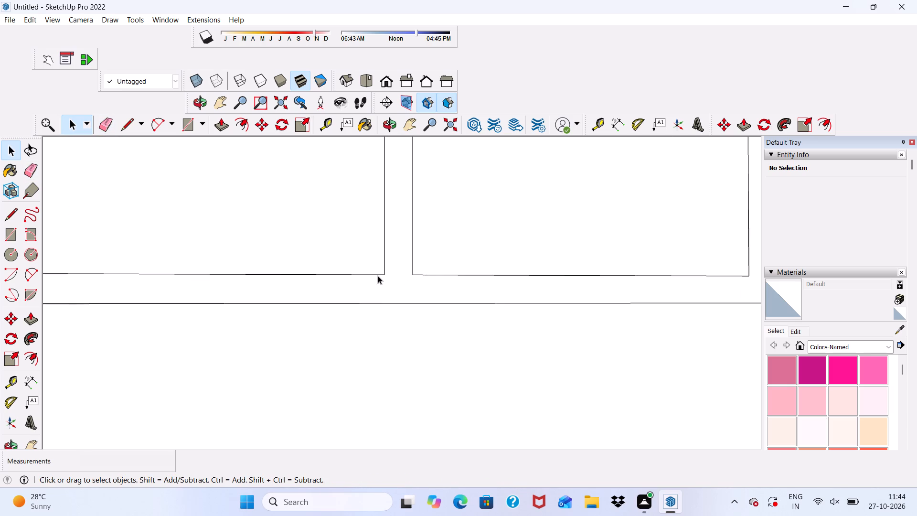
pyautogui.click(378, 278)
pyautogui.click(220, 121)
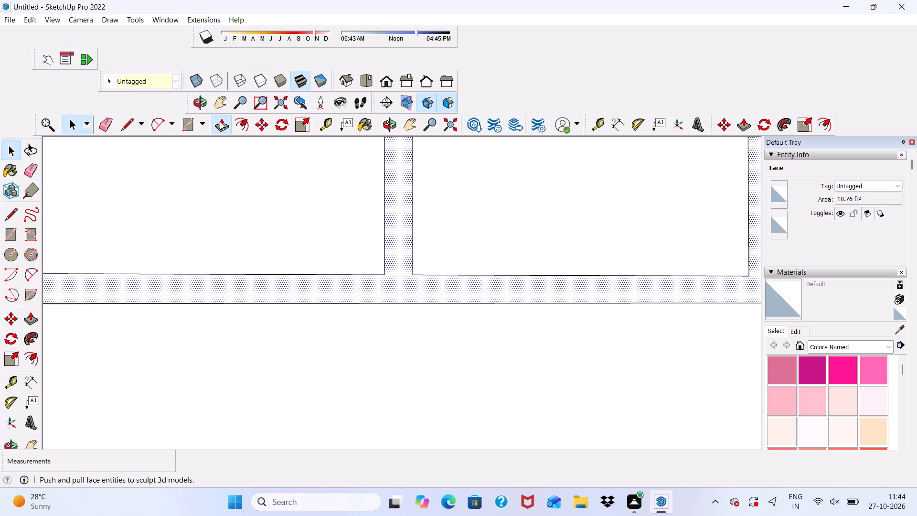
pyautogui.click(300, 282)
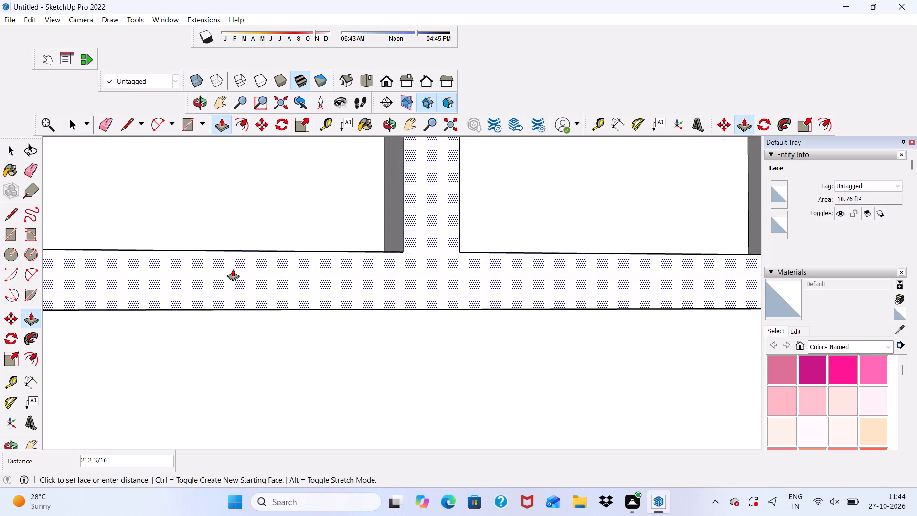
pyautogui.scroll(-4, 256, 264)
pyautogui.moveTo(324, 298); pyautogui.dragTo(185, 382, button='middle')
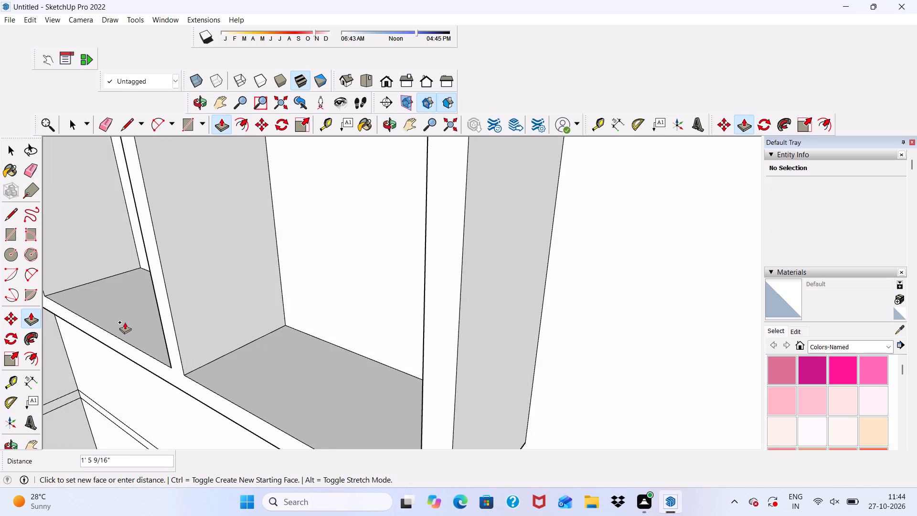
pyautogui.press('3')
pyautogui.hotkey('shift', '"')
pyautogui.press('Return')
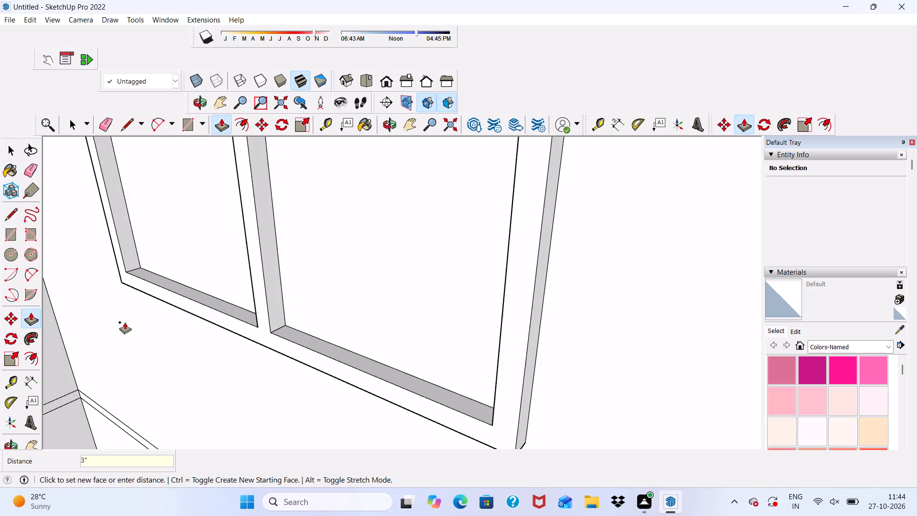
pyautogui.press('space')
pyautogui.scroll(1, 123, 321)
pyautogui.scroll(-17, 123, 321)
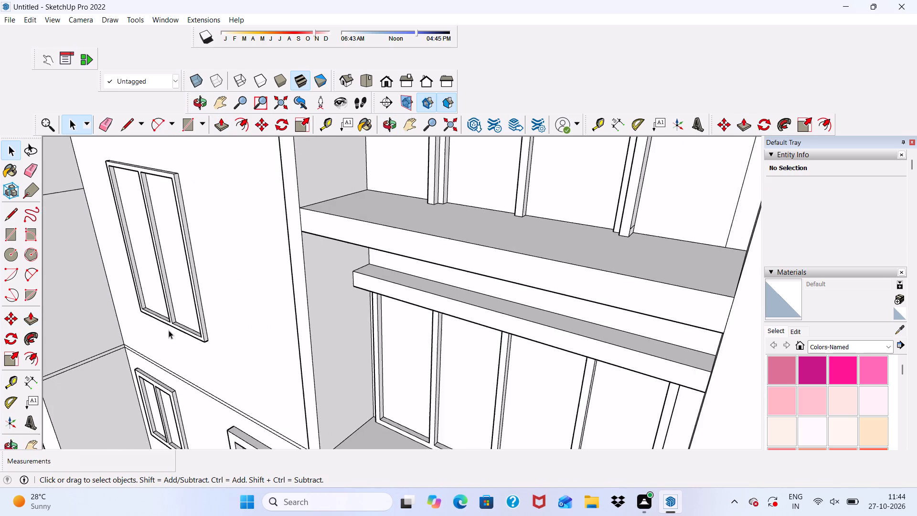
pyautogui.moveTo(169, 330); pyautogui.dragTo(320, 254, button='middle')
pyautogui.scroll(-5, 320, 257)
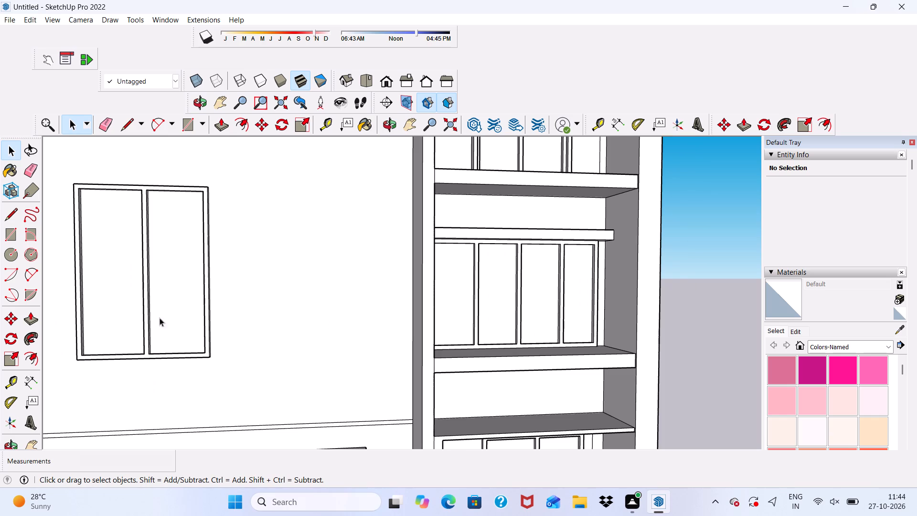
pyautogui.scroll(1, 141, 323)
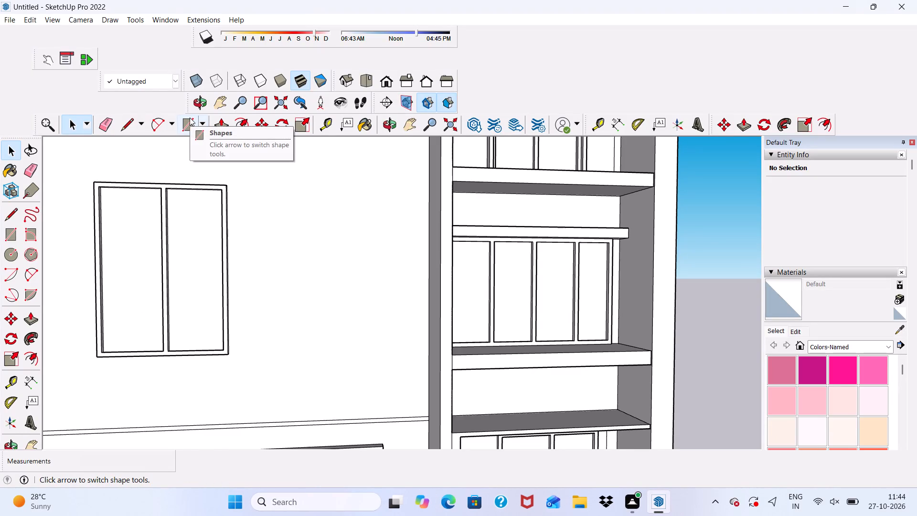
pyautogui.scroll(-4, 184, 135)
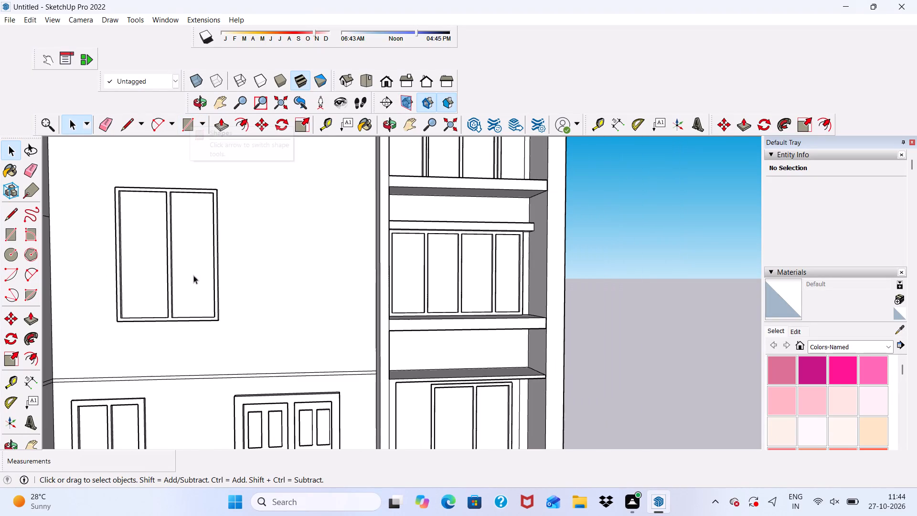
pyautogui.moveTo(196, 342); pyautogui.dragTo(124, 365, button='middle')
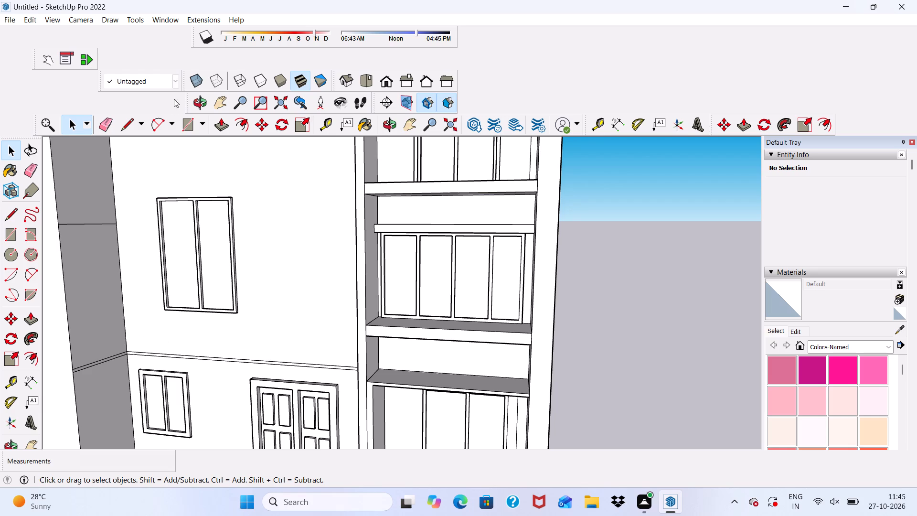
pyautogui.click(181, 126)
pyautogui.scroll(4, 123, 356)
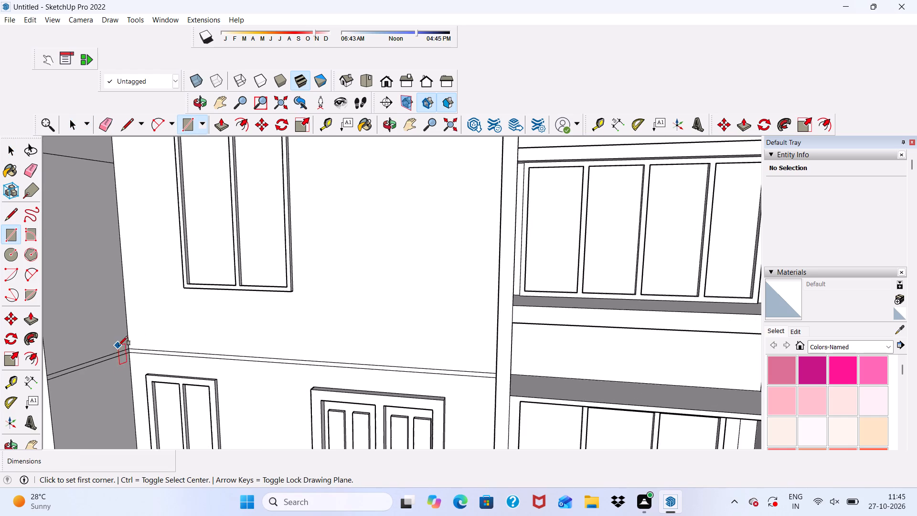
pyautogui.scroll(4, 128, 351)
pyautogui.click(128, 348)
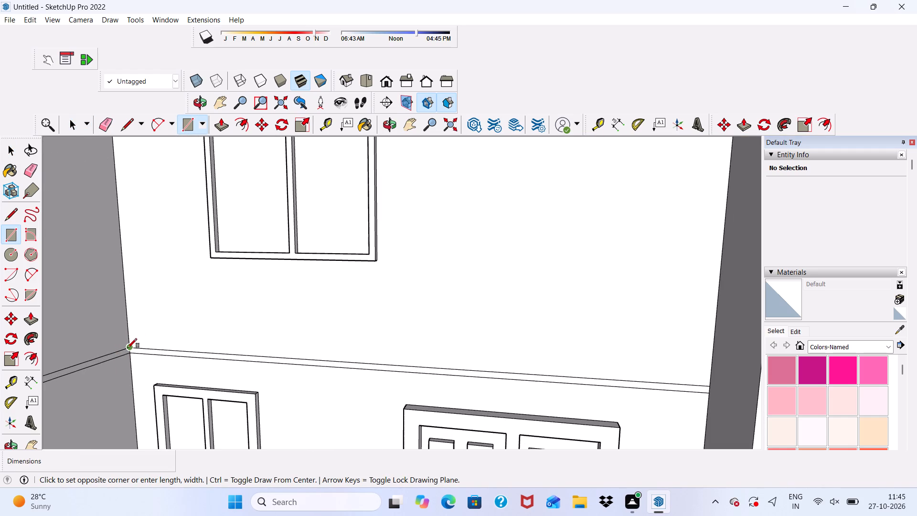
# Undo the window frame's 3" Push/Pull and the erasing of the extra line segments where the mullion meets the frame rails.
pyautogui.hotkey('ctrl', 'z')
pyautogui.hotkey('ctrl', 'z')
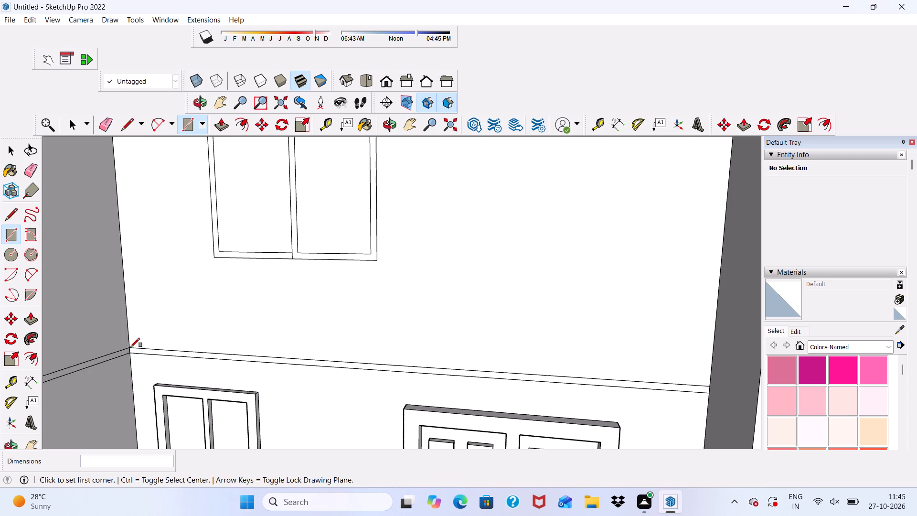
pyautogui.rightClick(130, 347)
pyautogui.hotkey('ctrl', 'z')
pyautogui.hotkey('ctrl', 'z')
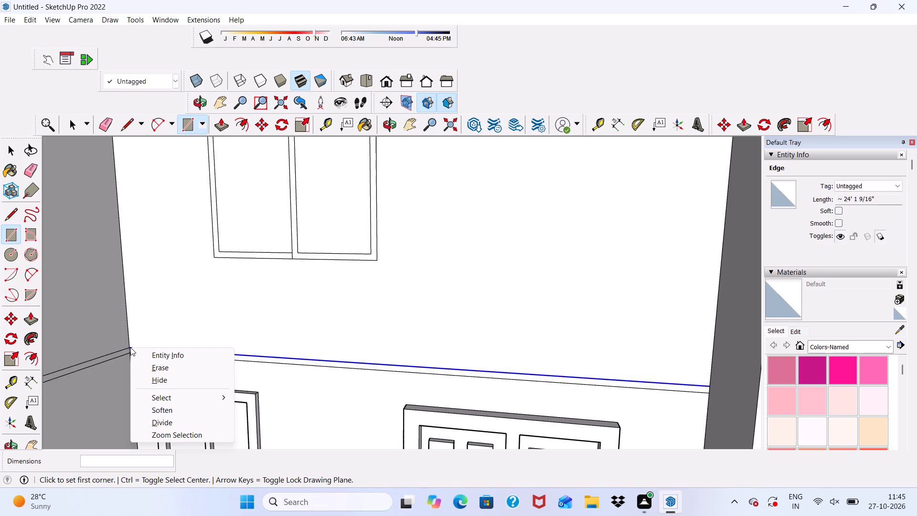
pyautogui.hotkey('ctrl', 'z')
pyautogui.hotkey('ctrl', 'z')
pyautogui.hotkey('ctrl', 'z')
pyautogui.click(156, 306)
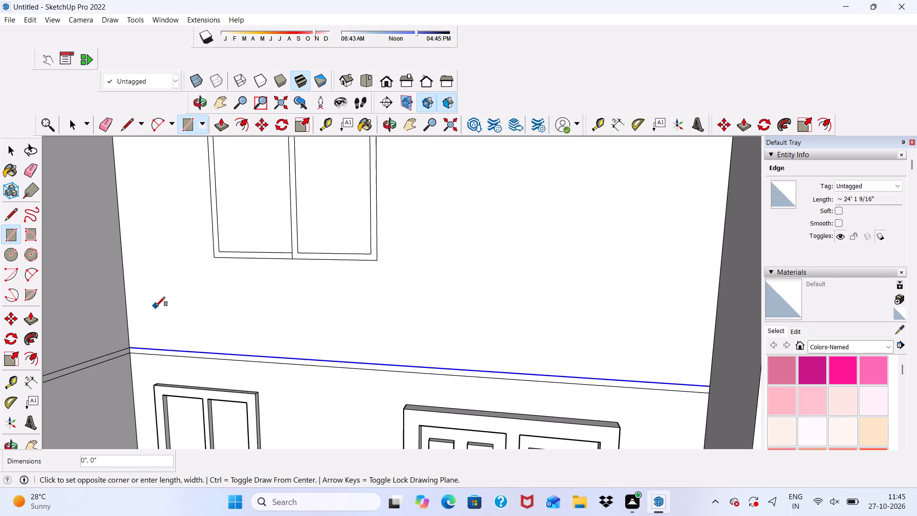
pyautogui.hotkey('ctrl', 'z')
pyautogui.press('space')
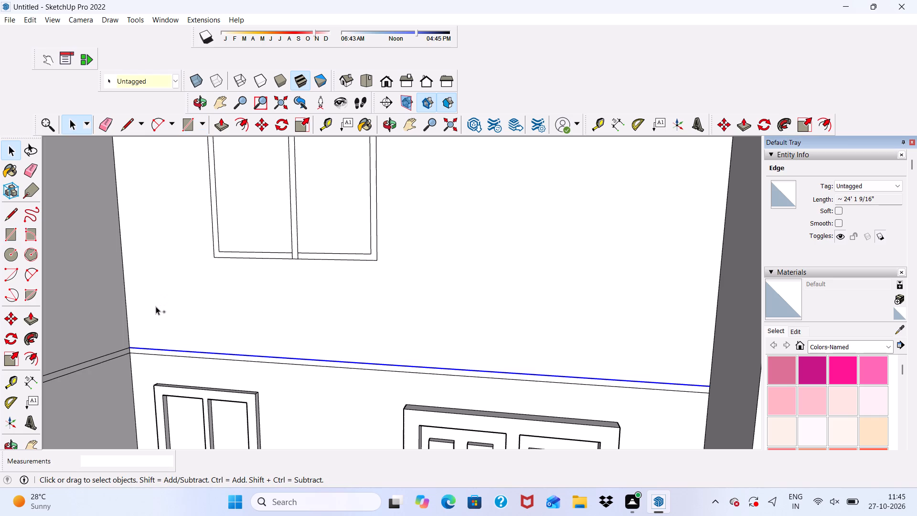
pyautogui.hotkey('ctrl', 'z')
pyautogui.hotkey('ctrl', 'z')
pyautogui.hotkey('ctrl', 'z')
pyautogui.hotkey('ctrl', 'z')
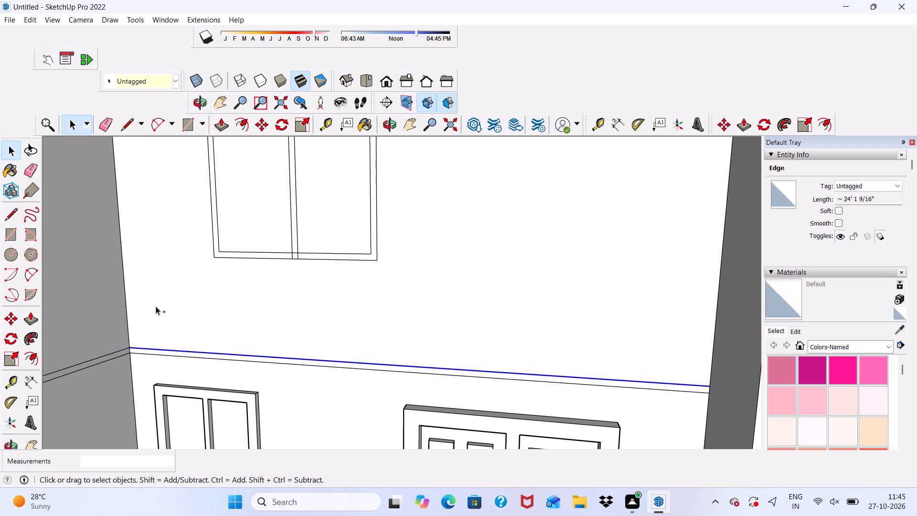
# Undo the erasing of the two mullion guides and the drawing of both mullion lines on the upper window.
pyautogui.rightClick(156, 306)
pyautogui.hotkey('ctrl', 'z')
pyautogui.hotkey('ctrl', 'z')
pyautogui.rightClick(156, 306)
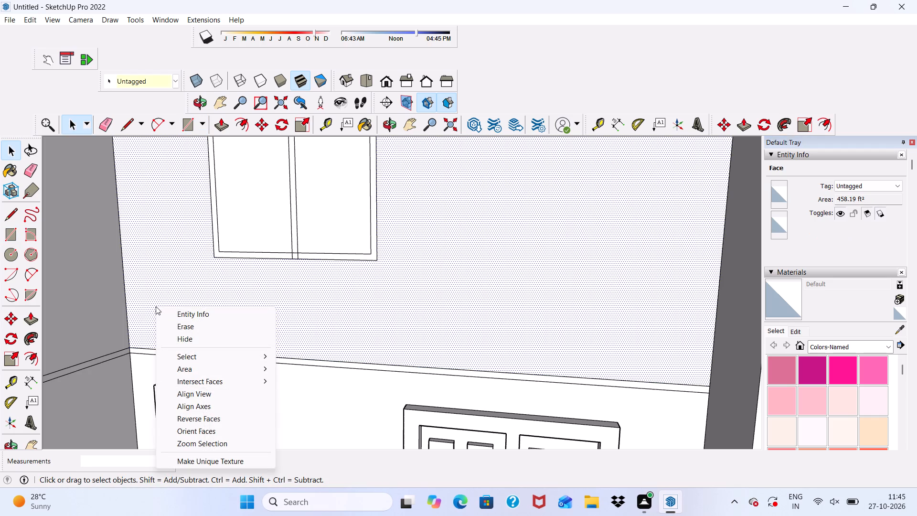
pyautogui.click(156, 294)
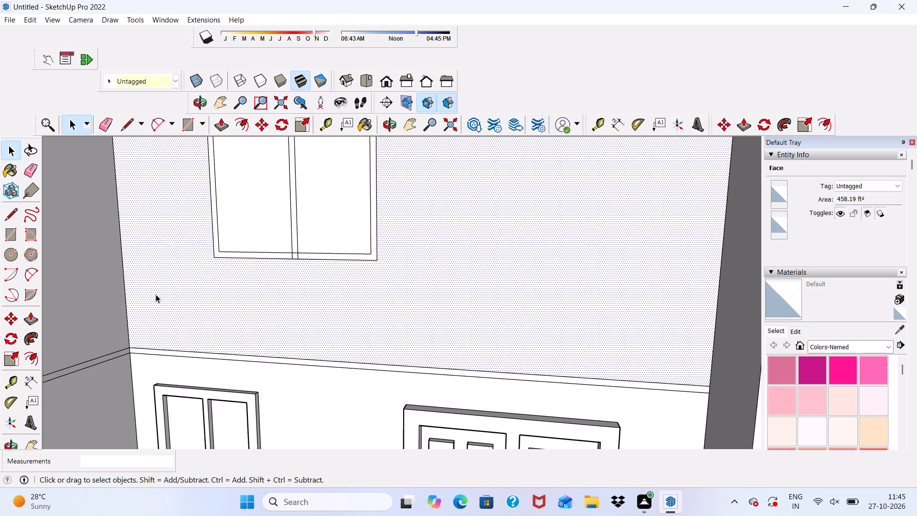
pyautogui.keyDown('ctrl'); pyautogui.click(156, 294); pyautogui.keyUp('ctrl')
pyautogui.hotkey('ctrl', 'z')
pyautogui.hotkey('ctrl', 'z')
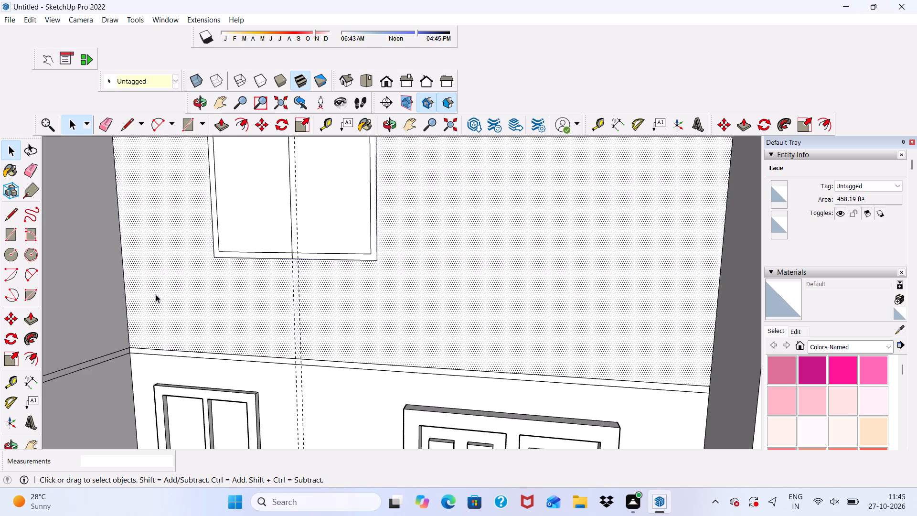
pyautogui.press('z')
pyautogui.hotkey('ctrl', 'z')
pyautogui.hscroll(1, 156, 294)
pyautogui.rightClick(156, 294)
pyautogui.hotkey('ctrl', 'z')
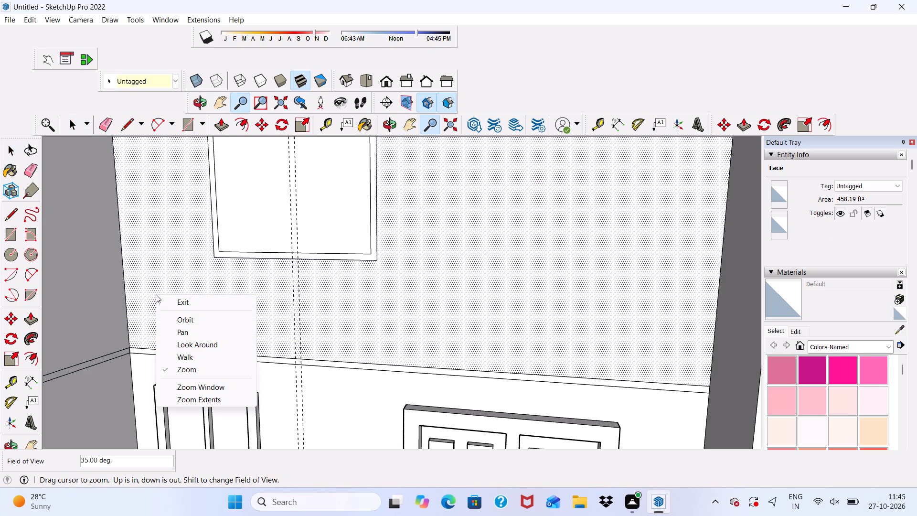
pyautogui.hotkey('ctrl', 'z')
# Undo both mullion guides and the double window outline on the upper wall.
pyautogui.click(153, 272)
pyautogui.scroll(-16, 152, 267)
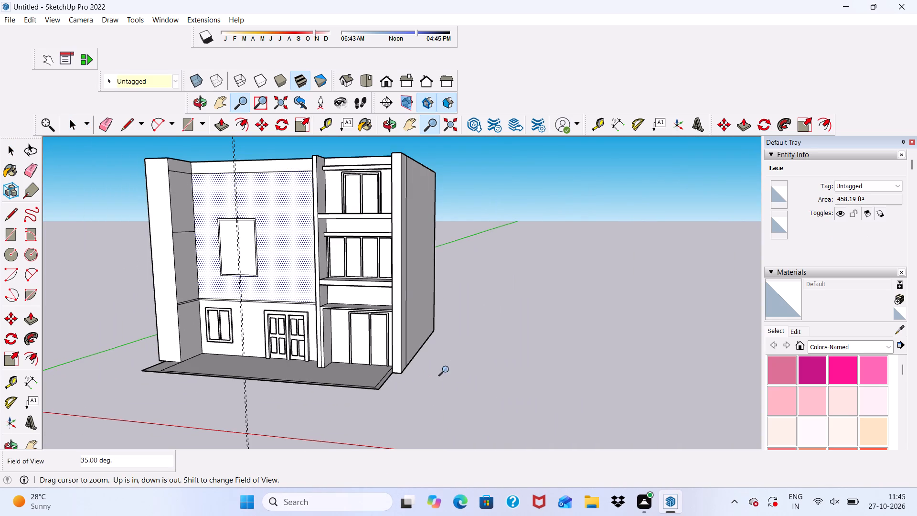
pyautogui.click(472, 368)
pyautogui.press('space')
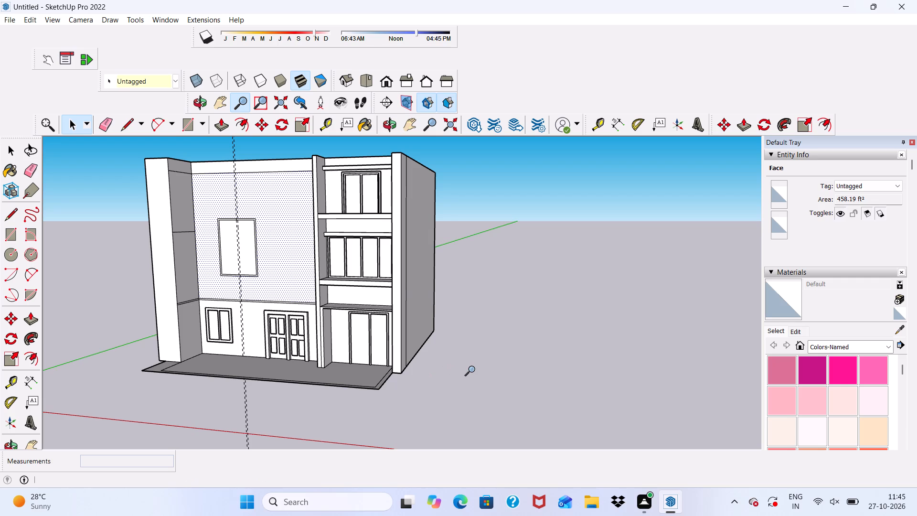
pyautogui.hotkey('ctrl', 'z')
pyautogui.hotkey('ctrl', 'z')
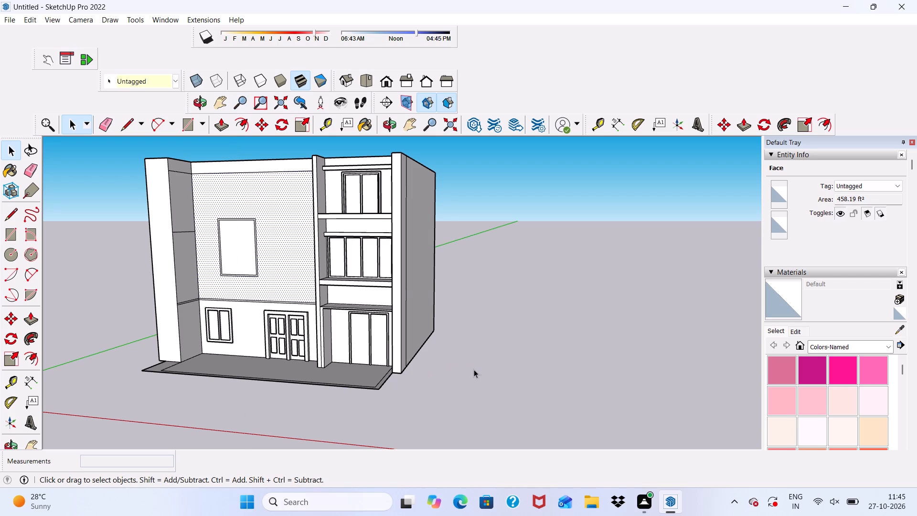
pyautogui.hotkey('ctrl', 'z')
pyautogui.hotkey('ctrl', 'z')
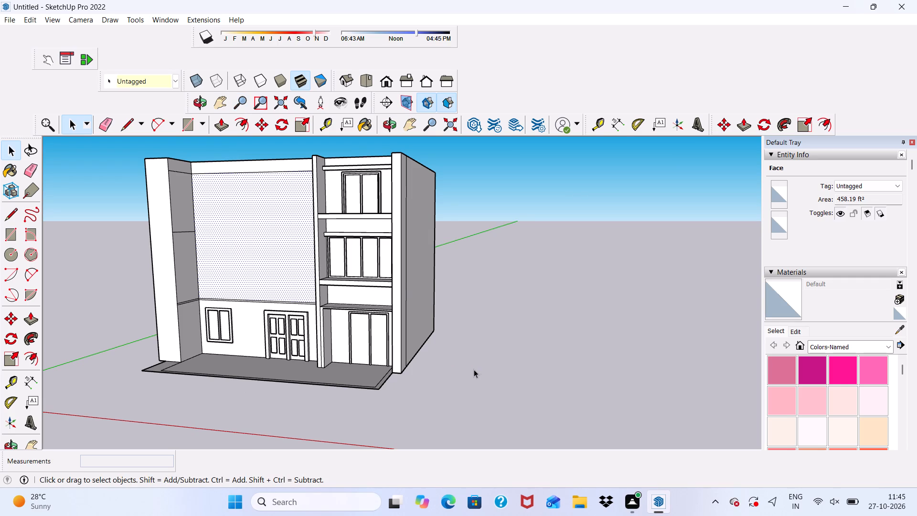
pyautogui.press('z')
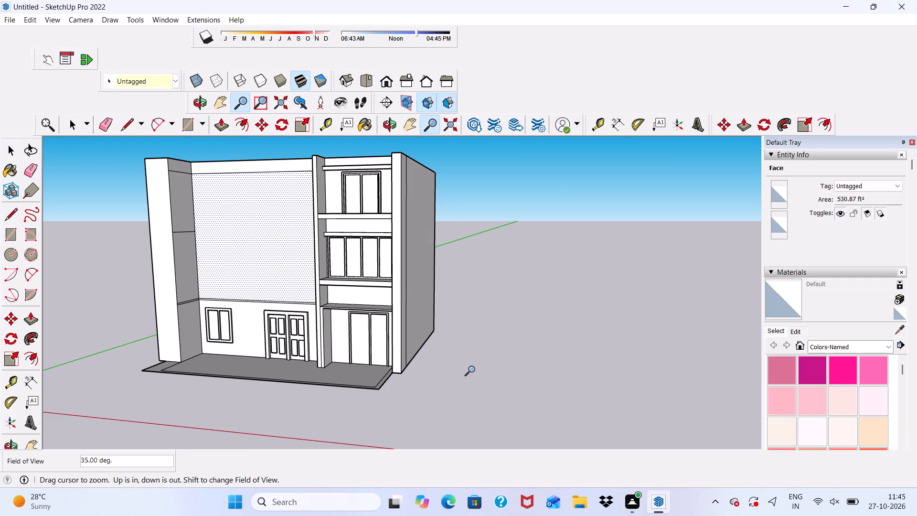
pyautogui.press('z')
pyautogui.press('space')
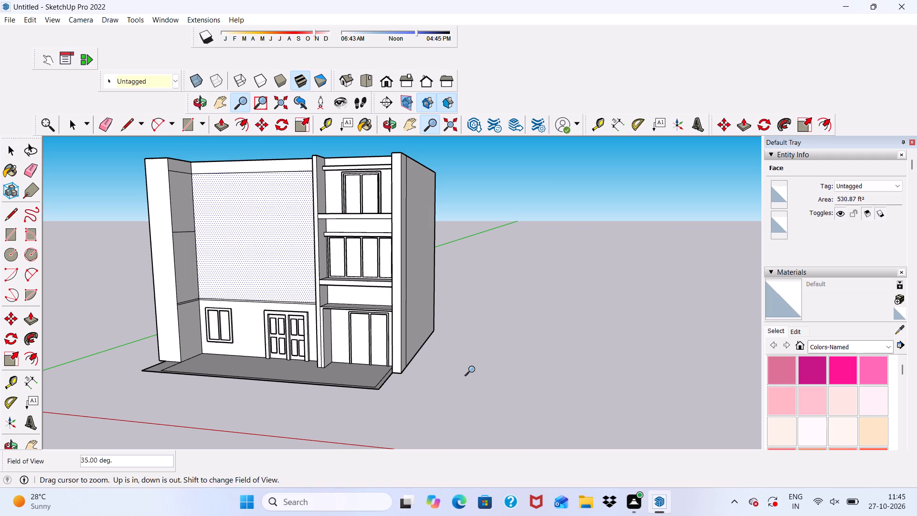
# Draw a rectangle about 5' 11 3/8" by 4' 3 3/8" on the projecting side wall's inner face, directly above the ground-floor band.
pyautogui.scroll(3, 50, 374)
pyautogui.scroll(1, 138, 247)
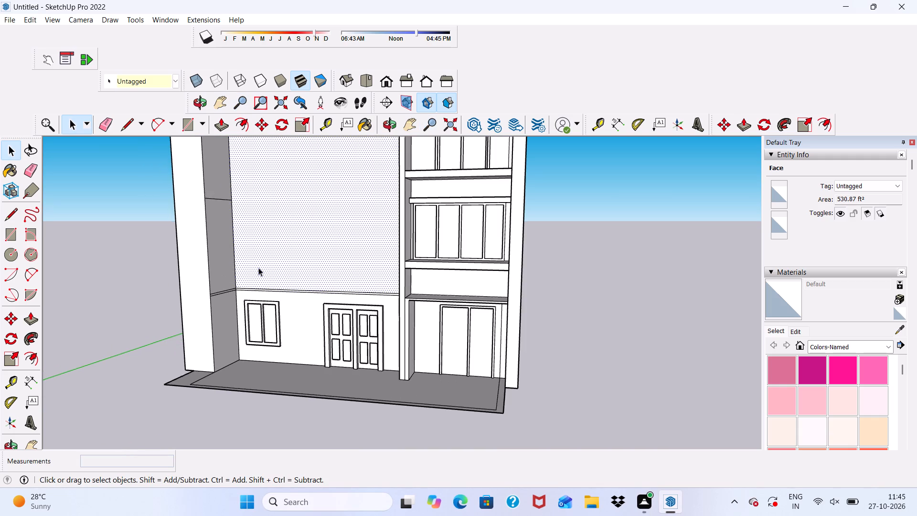
pyautogui.scroll(-10, 252, 277)
pyautogui.moveTo(231, 336); pyautogui.dragTo(306, 357, button='middle')
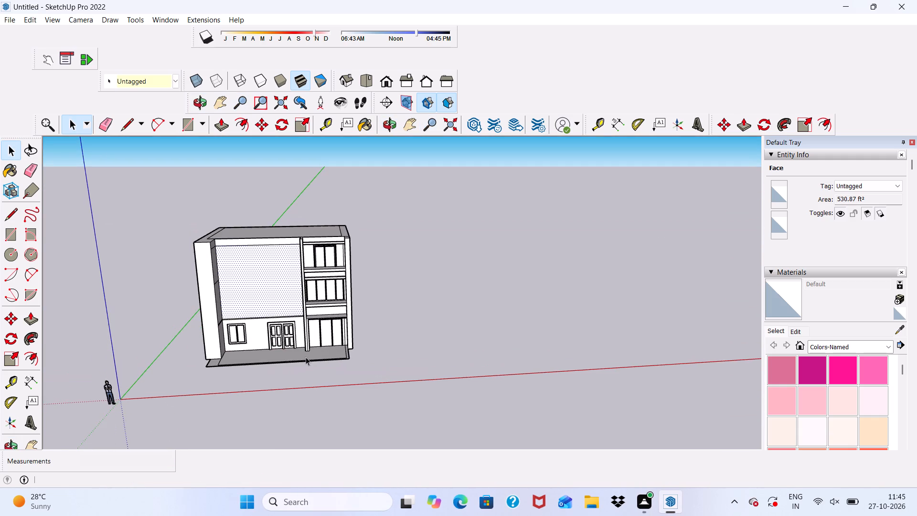
pyautogui.scroll(5, 301, 347)
pyautogui.scroll(4, 169, 299)
pyautogui.moveTo(169, 299); pyautogui.dragTo(112, 298, button='middle')
pyautogui.scroll(1, 112, 298)
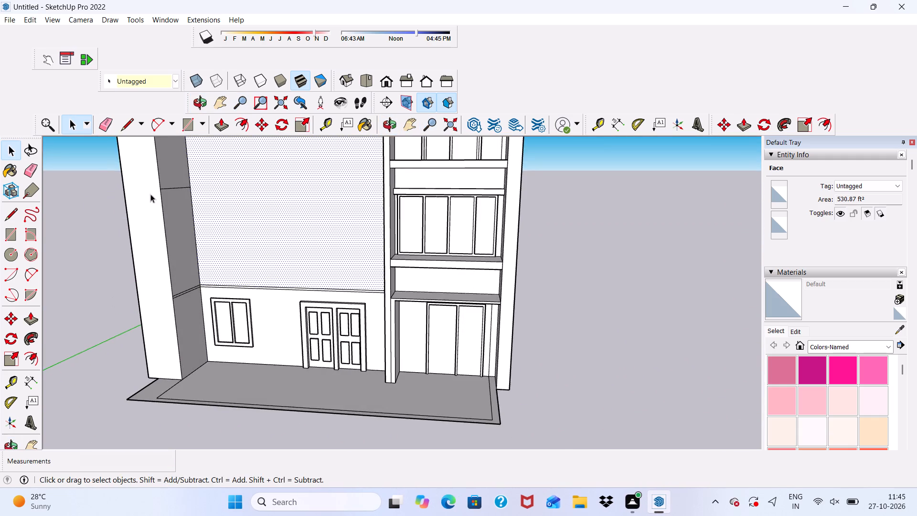
pyautogui.scroll(2, 167, 151)
pyautogui.click(187, 120)
pyautogui.scroll(4, 203, 337)
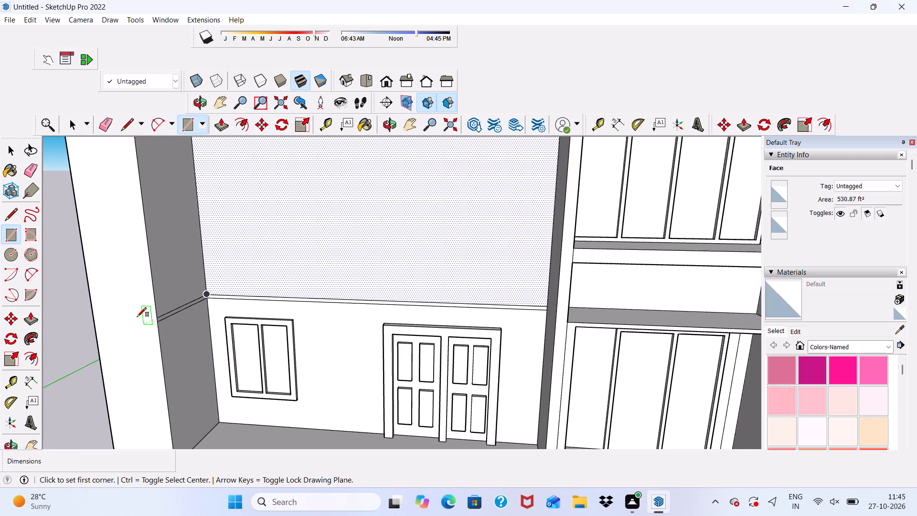
pyautogui.click(155, 316)
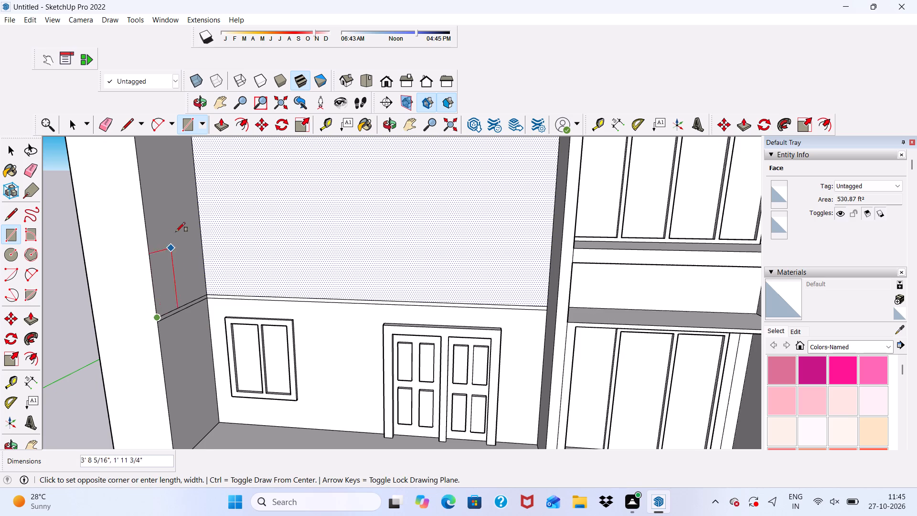
pyautogui.click(201, 236)
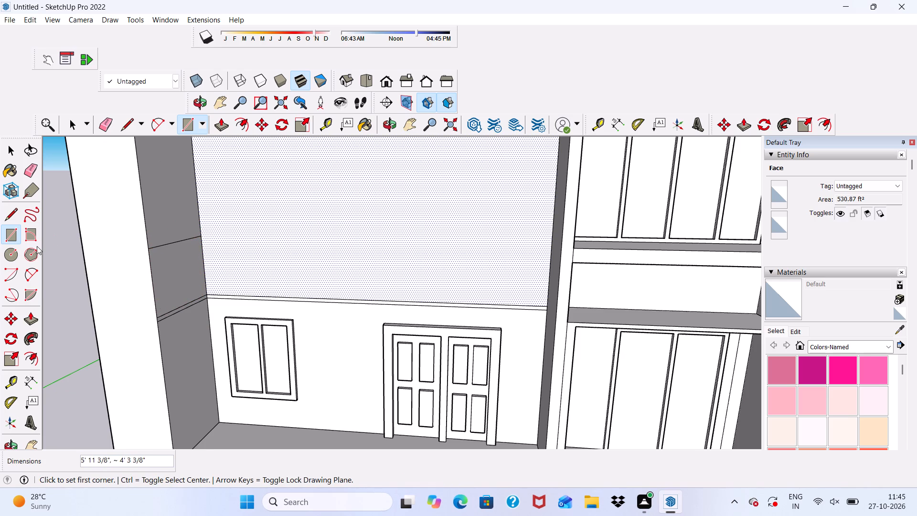
pyautogui.hscroll(-1, 37, 246)
pyautogui.press('space')
pyautogui.press('space')
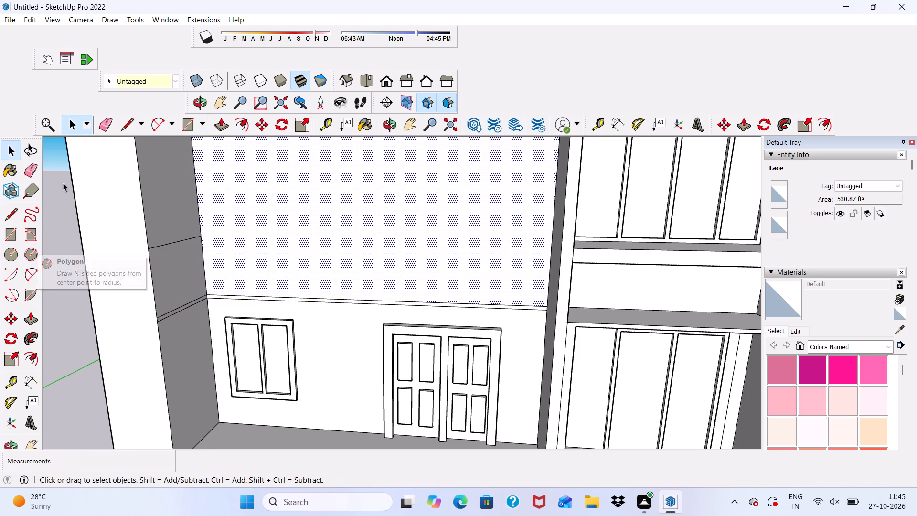
# Push/Pull the rectangle above the ground-floor band about 24' 1 9/16" across the facade to the opposite projecting wall.
pyautogui.click(47, 358)
pyautogui.scroll(4, 219, 269)
pyautogui.click(154, 288)
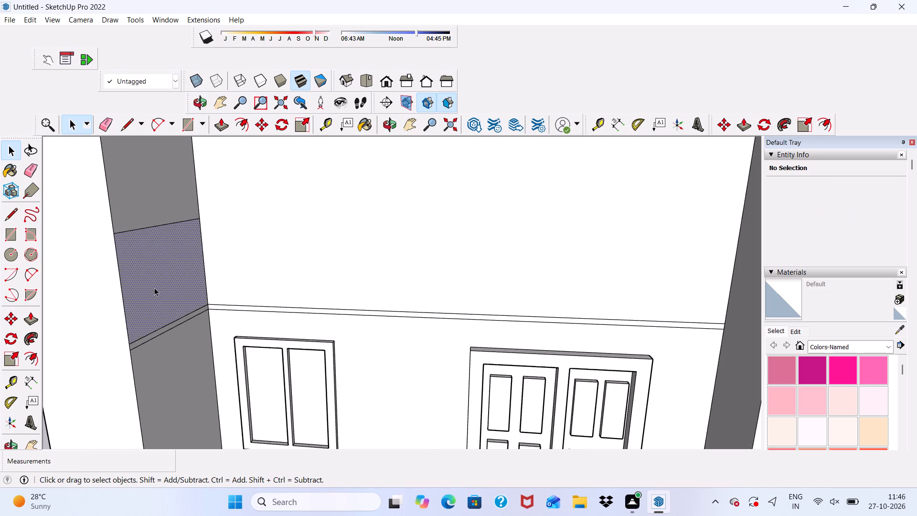
pyautogui.click(207, 122)
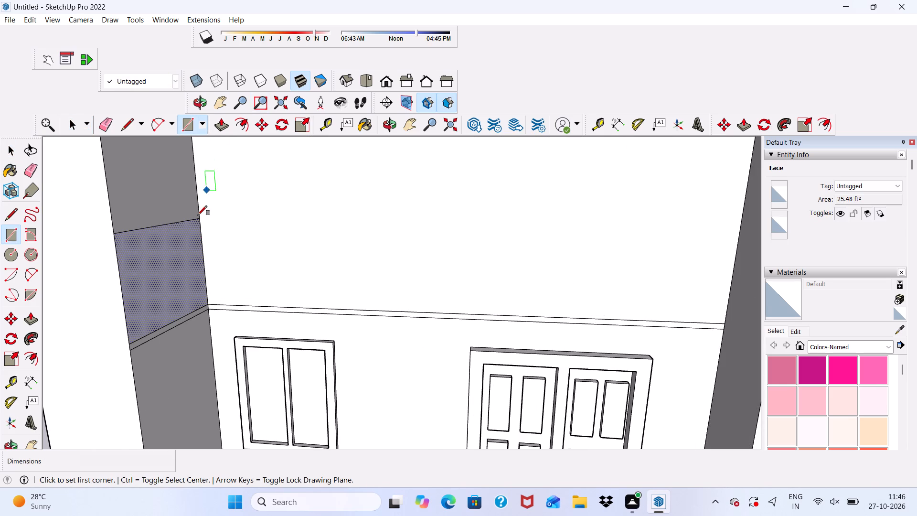
pyautogui.click(222, 124)
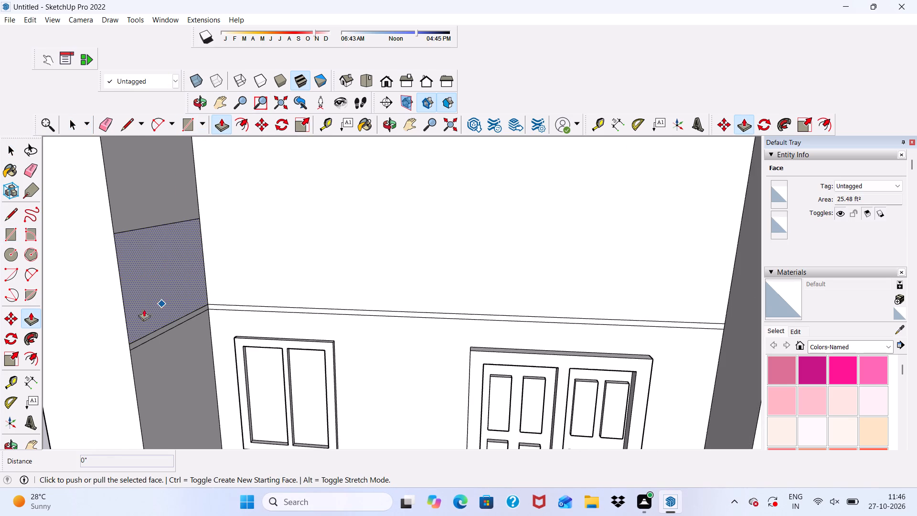
pyautogui.click(132, 290)
pyautogui.scroll(-4, 310, 247)
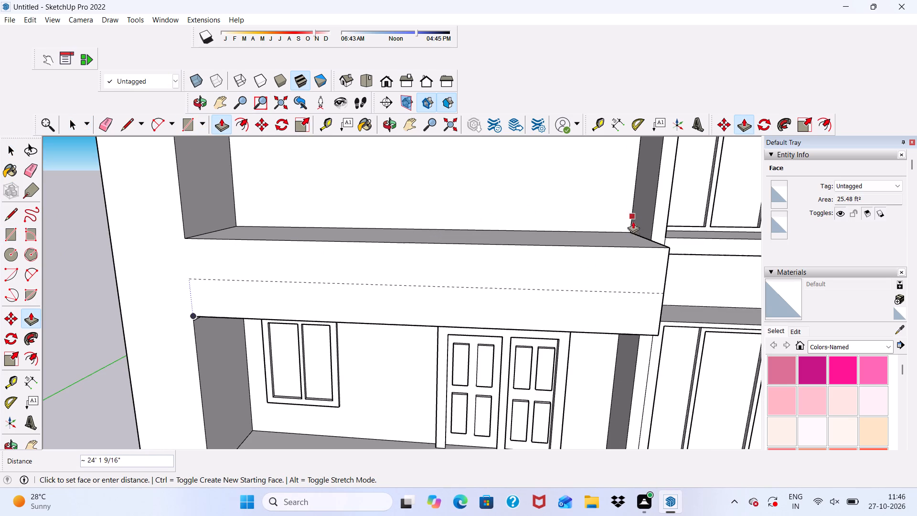
pyautogui.scroll(-2, 454, 232)
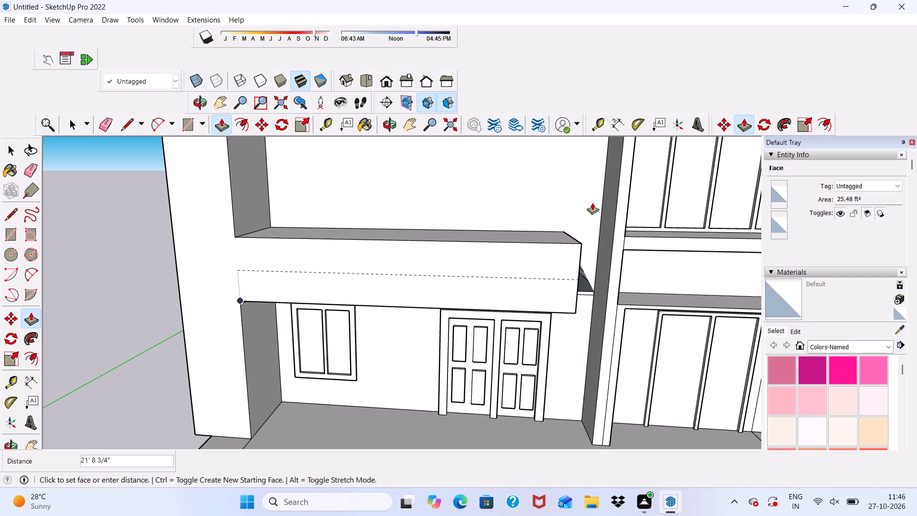
pyautogui.click(613, 210)
pyautogui.scroll(-1, 571, 244)
pyautogui.moveTo(569, 245); pyautogui.dragTo(567, 213, button='middle')
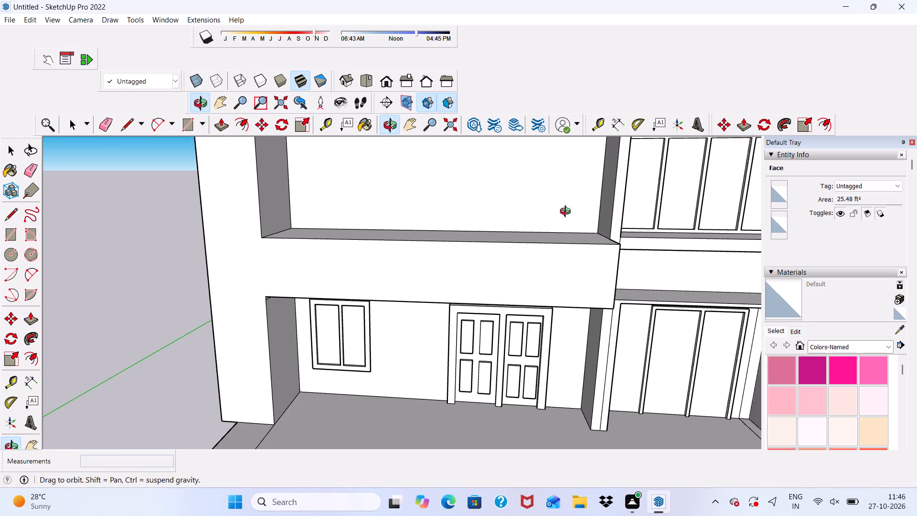
pyautogui.moveTo(567, 213); pyautogui.dragTo(619, 146, button='middle')
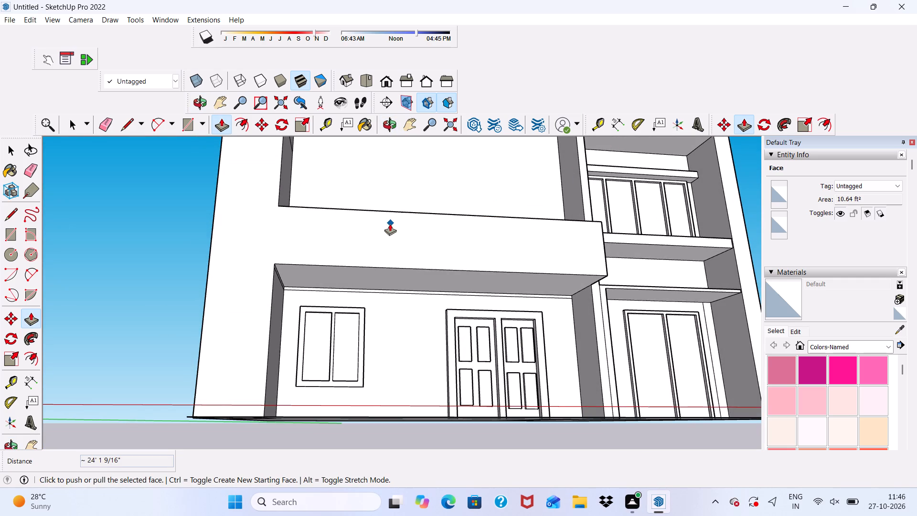
pyautogui.scroll(-4, 389, 224)
pyautogui.moveTo(388, 237); pyautogui.dragTo(320, 314, button='middle')
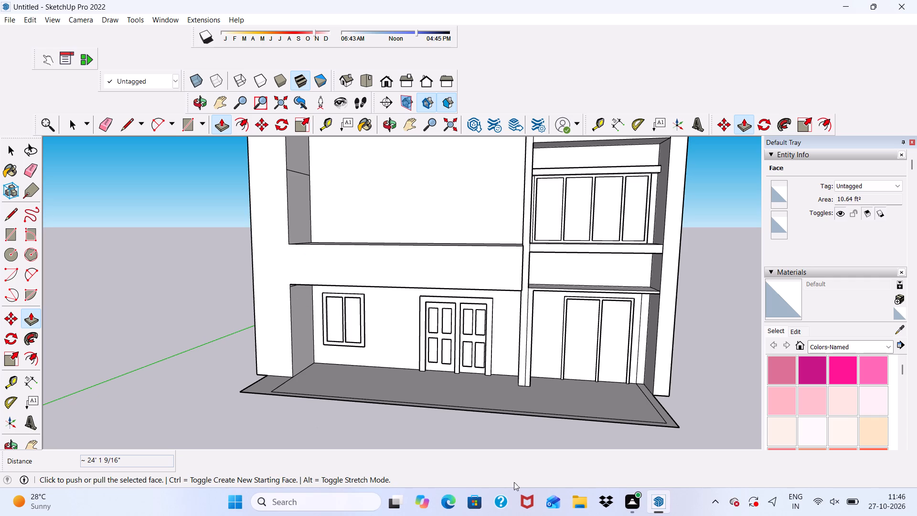
pyautogui.press('space')
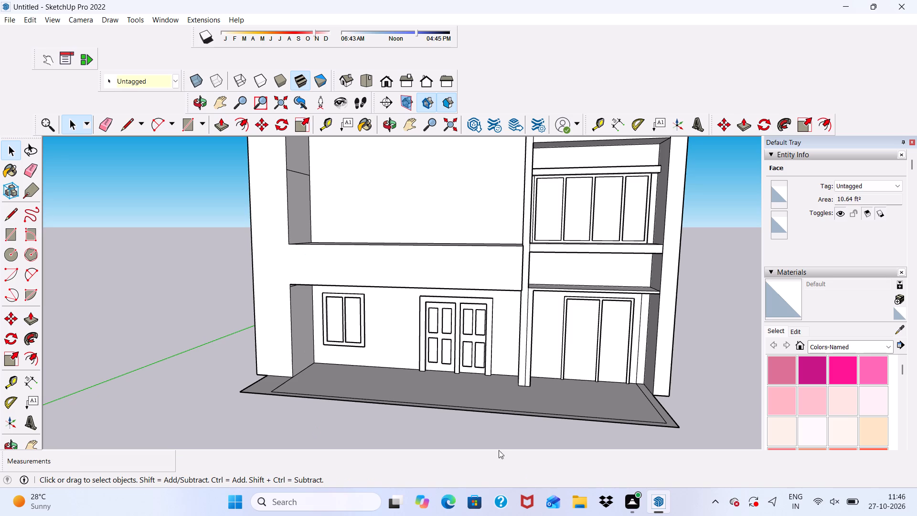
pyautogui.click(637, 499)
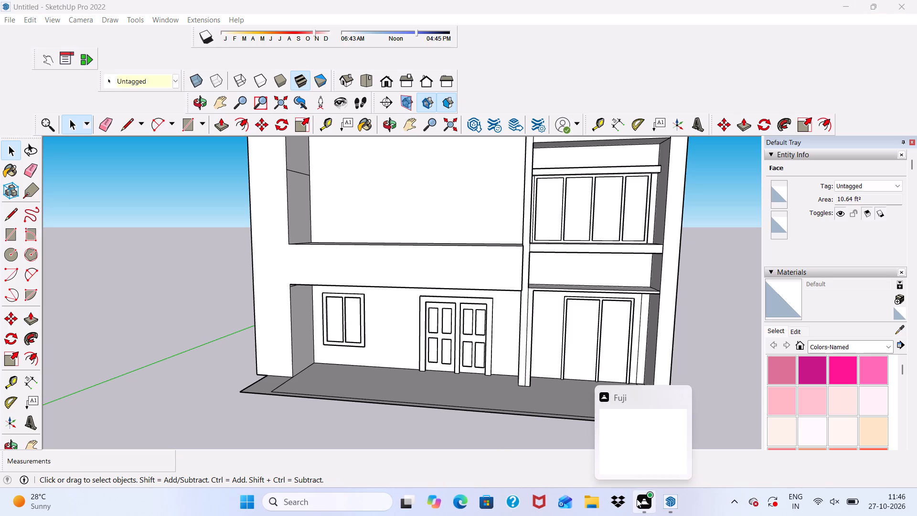
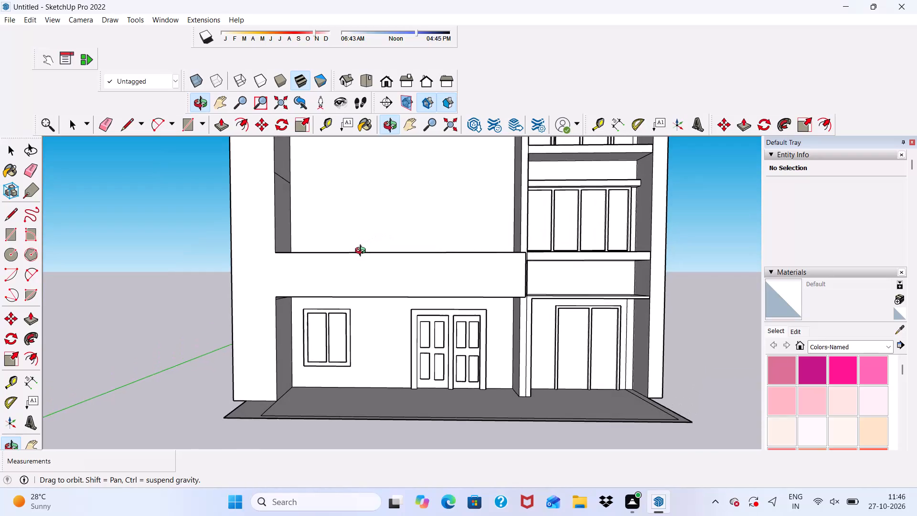
# Push/Pull the continuous front face of the projecting block and outer side wall back about 2' 5 13/16", flush with the dividing wall.
pyautogui.scroll(4, 554, 278)
pyautogui.moveTo(554, 278); pyautogui.dragTo(553, 279, button='middle')
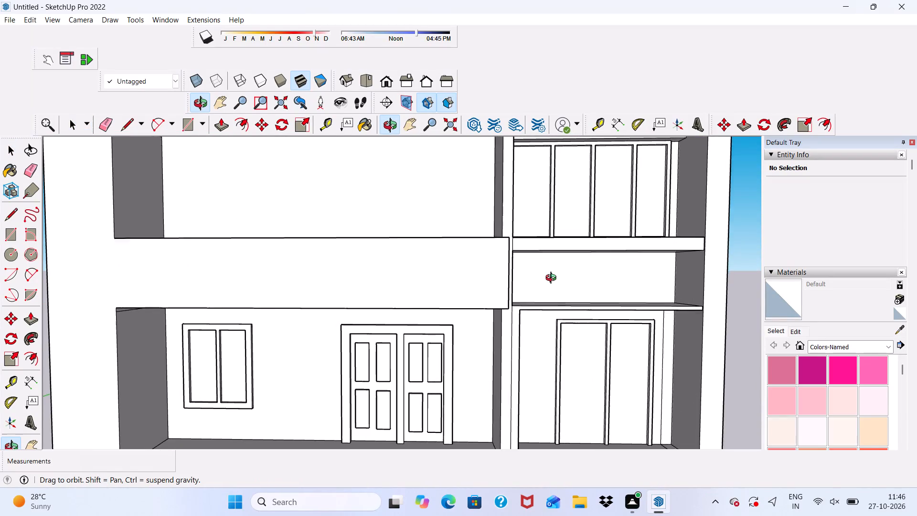
pyautogui.moveTo(553, 279); pyautogui.dragTo(532, 280, button='middle')
pyautogui.click(387, 272)
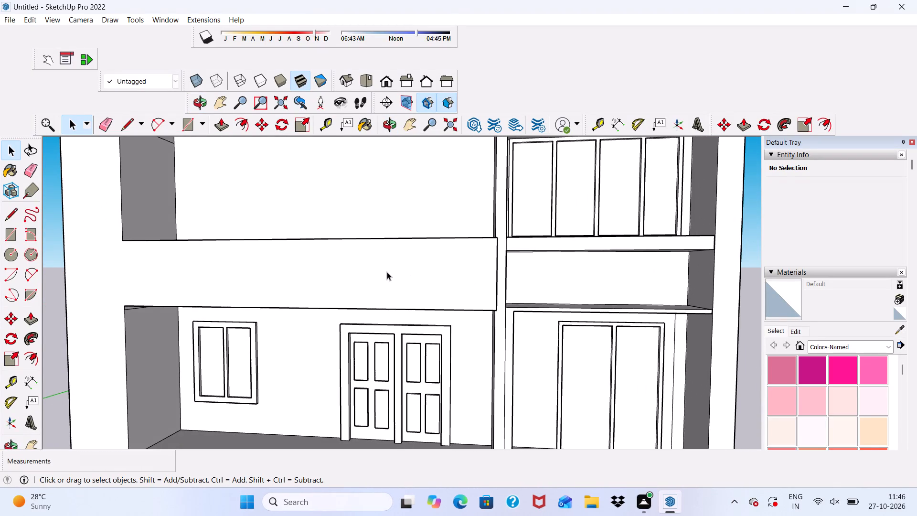
pyautogui.scroll(-3, 251, 236)
pyautogui.moveTo(250, 236); pyautogui.dragTo(264, 206, button='middle')
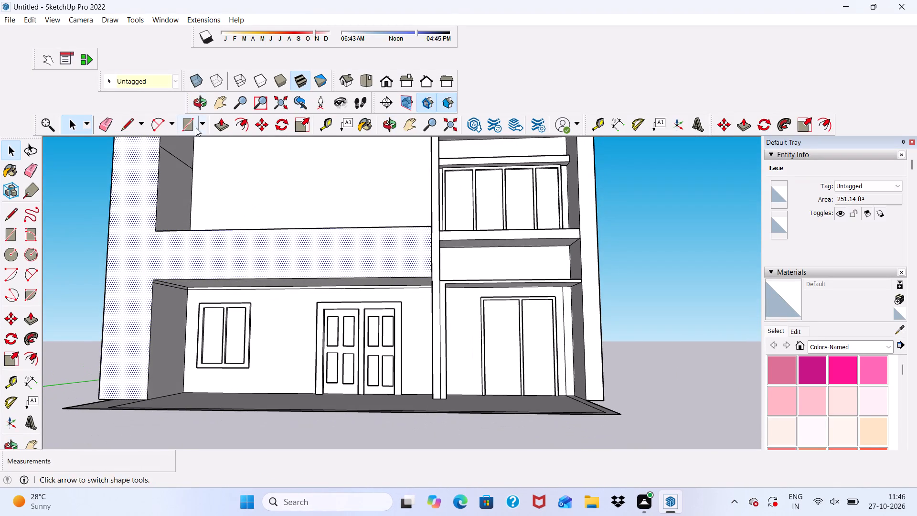
pyautogui.click(225, 122)
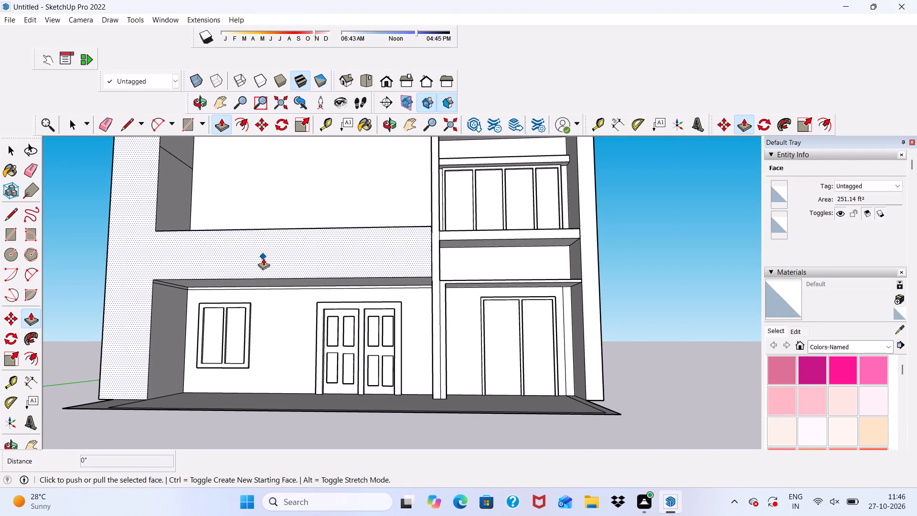
pyautogui.scroll(2, 263, 258)
pyautogui.scroll(-5, 263, 259)
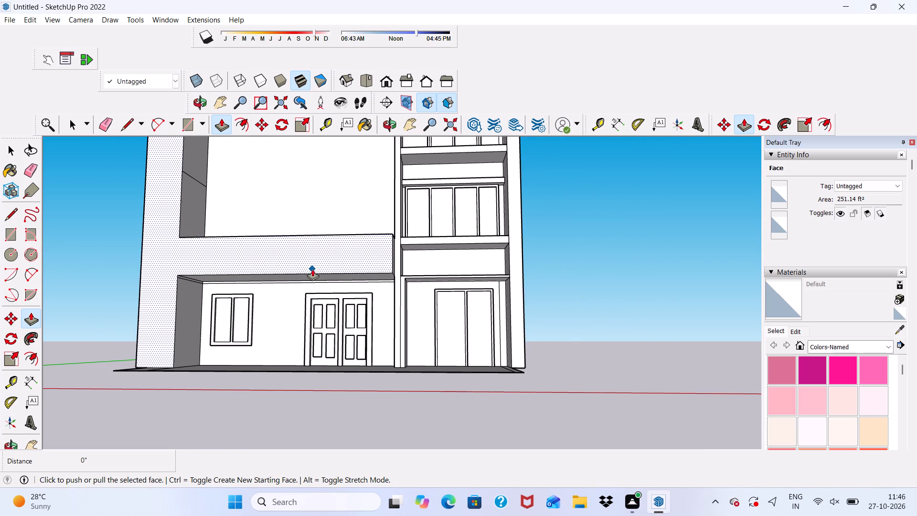
pyautogui.moveTo(312, 269); pyautogui.dragTo(270, 334, button='middle')
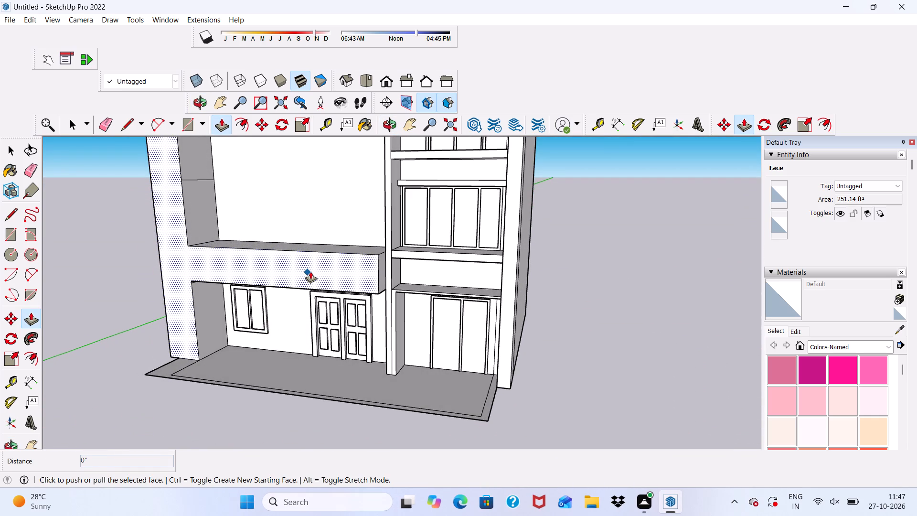
pyautogui.click(310, 271)
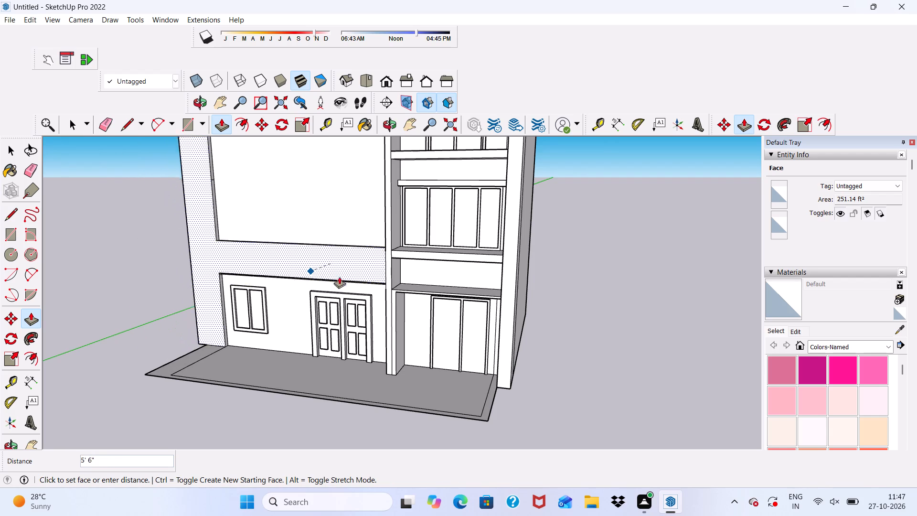
pyautogui.scroll(3, 386, 307)
pyautogui.click(386, 307)
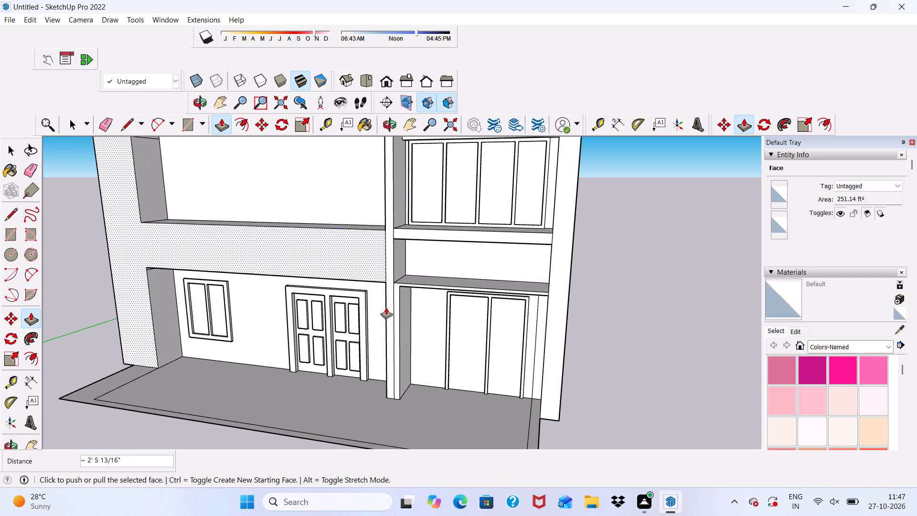
pyautogui.scroll(-3, 373, 306)
pyautogui.moveTo(277, 304); pyautogui.dragTo(376, 271, button='middle')
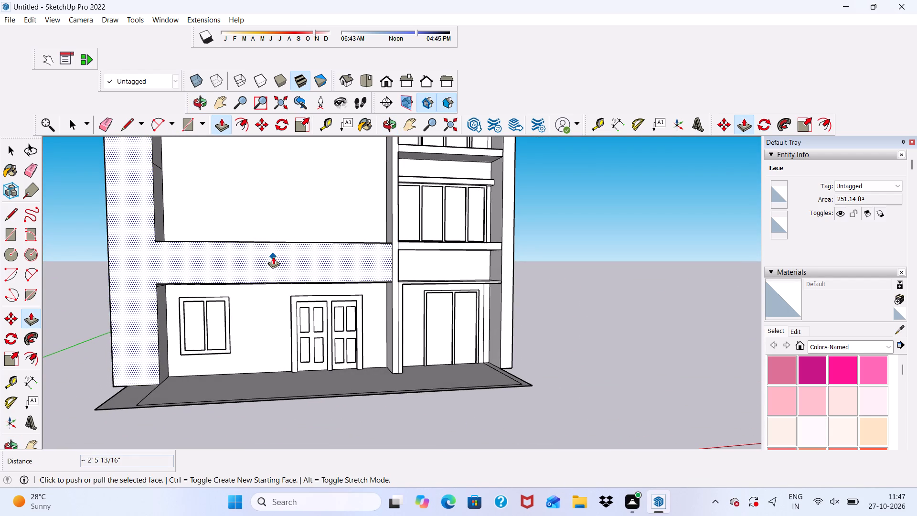
pyautogui.press('space')
# Push/Pull the top face of the projecting block above the ground floor upward about 1' 3 1/16".
pyautogui.scroll(-1, 257, 236)
pyautogui.moveTo(257, 236); pyautogui.dragTo(200, 330, button='middle')
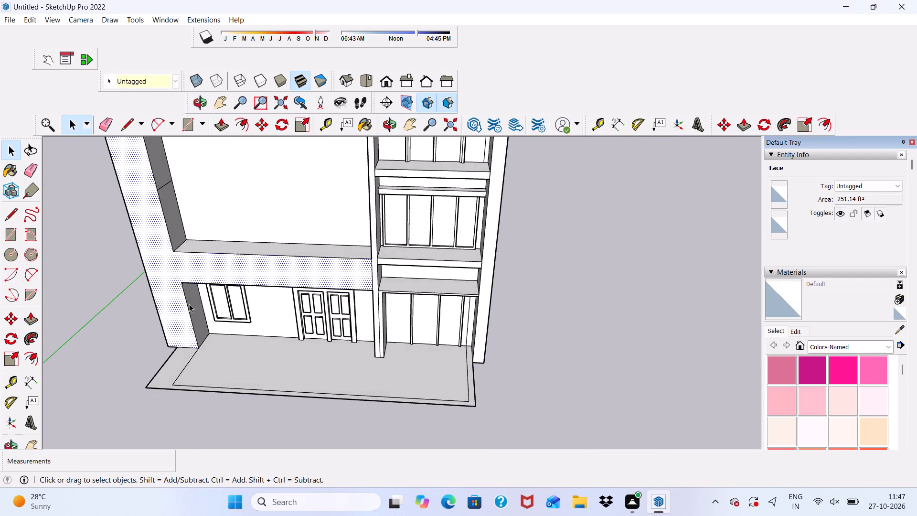
pyautogui.scroll(5, 183, 247)
pyautogui.scroll(-1, 187, 277)
pyautogui.moveTo(192, 300); pyautogui.dragTo(181, 288, button='middle')
pyautogui.scroll(6, 181, 288)
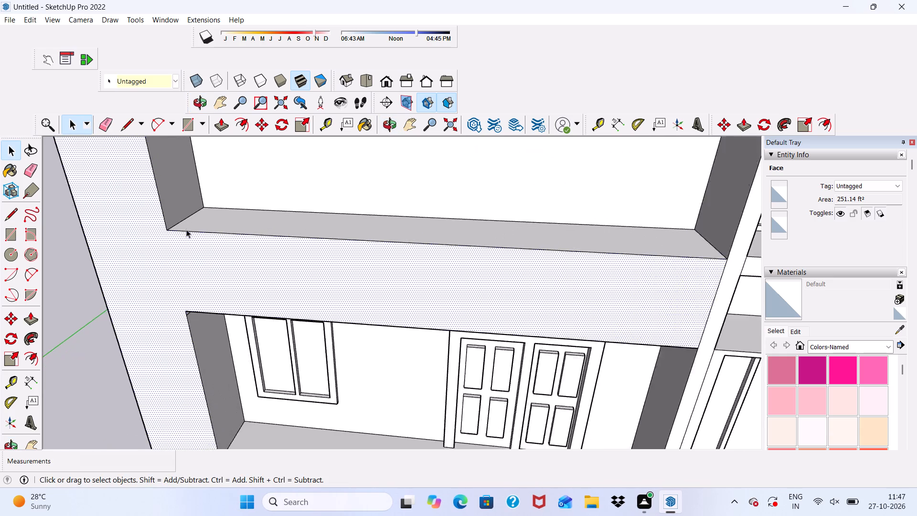
pyautogui.scroll(2, 186, 229)
pyautogui.scroll(-4, 176, 232)
pyautogui.scroll(1, 54, 294)
pyautogui.click(54, 294)
pyautogui.scroll(4, 165, 250)
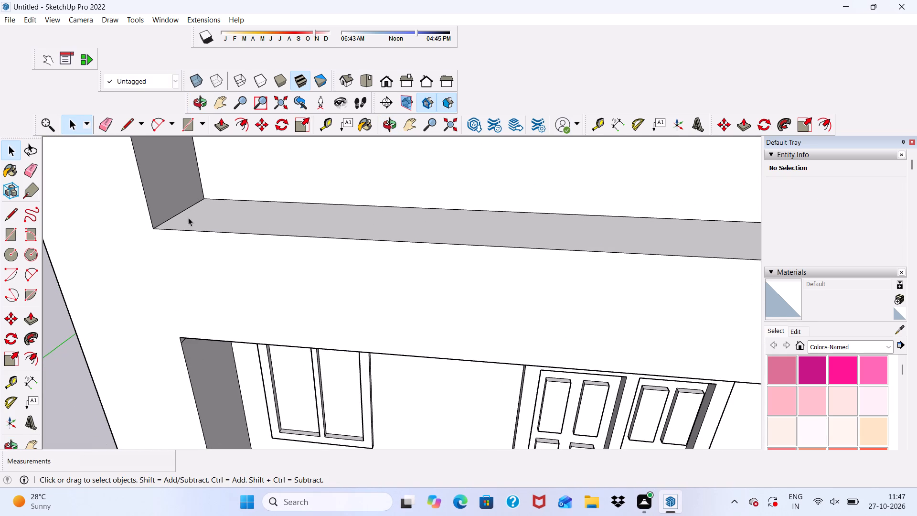
pyautogui.click(188, 217)
pyautogui.click(223, 124)
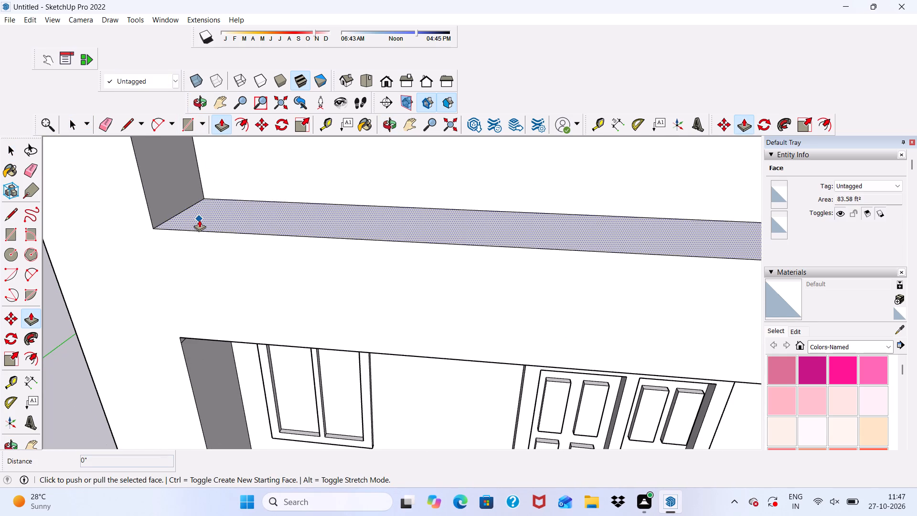
pyautogui.click(199, 220)
pyautogui.click(195, 184)
pyautogui.scroll(-6, 228, 266)
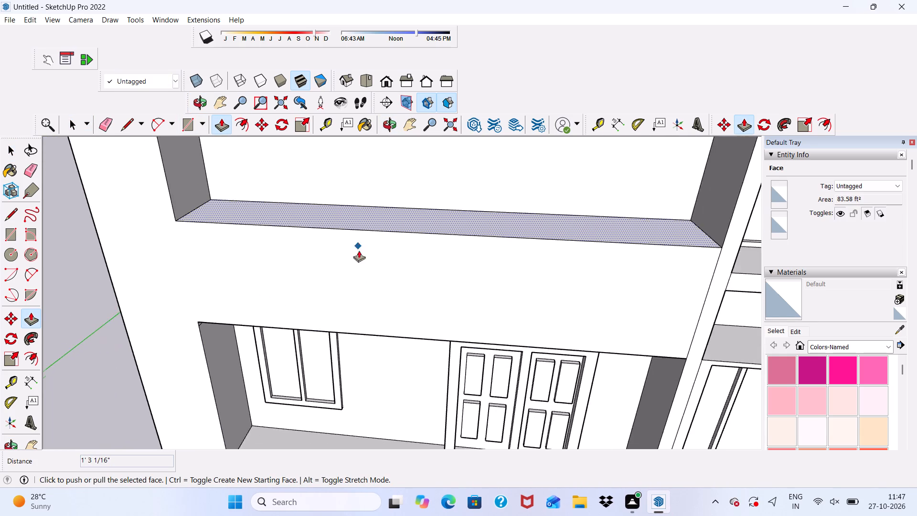
pyautogui.scroll(-3, 359, 250)
pyautogui.moveTo(364, 299); pyautogui.dragTo(369, 225, button='middle')
pyautogui.press('space')
# Draw a rectangle about 7' wide by 12' high on the recessed upper wall, rising from the block's top ledge.
pyautogui.scroll(3, 295, 218)
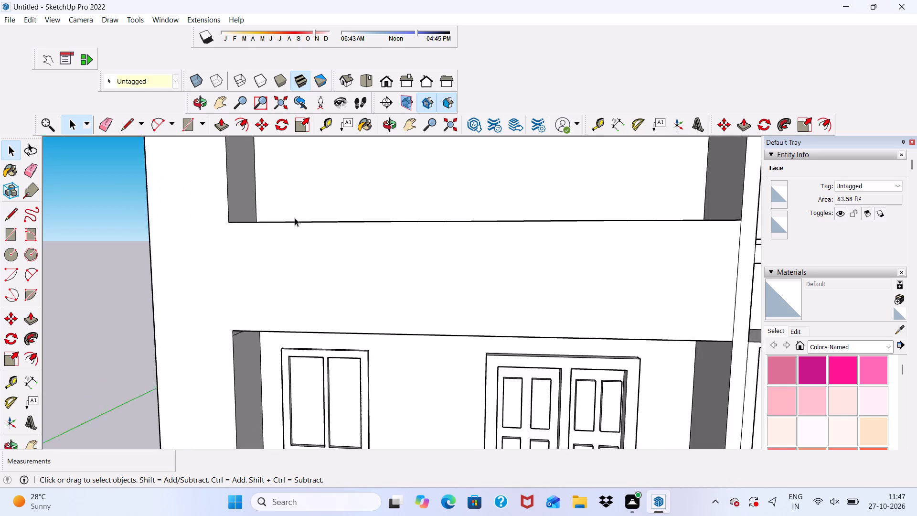
pyautogui.scroll(2, 295, 218)
pyautogui.scroll(-1, 295, 218)
pyautogui.moveTo(295, 218); pyautogui.dragTo(306, 242, button='middle')
pyautogui.scroll(-5, 306, 243)
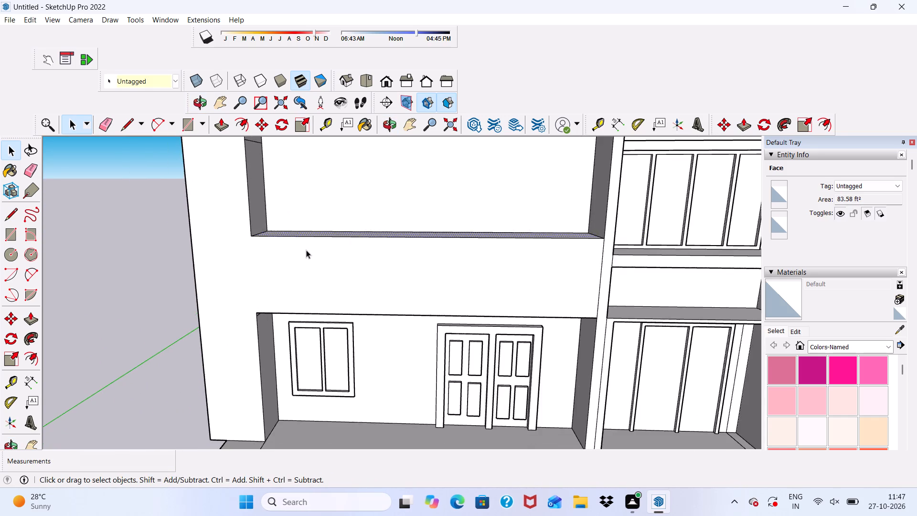
pyautogui.scroll(-3, 306, 250)
pyautogui.scroll(-9, 297, 186)
pyautogui.scroll(4, 292, 168)
pyautogui.scroll(-1, 292, 169)
pyautogui.scroll(1, 329, 205)
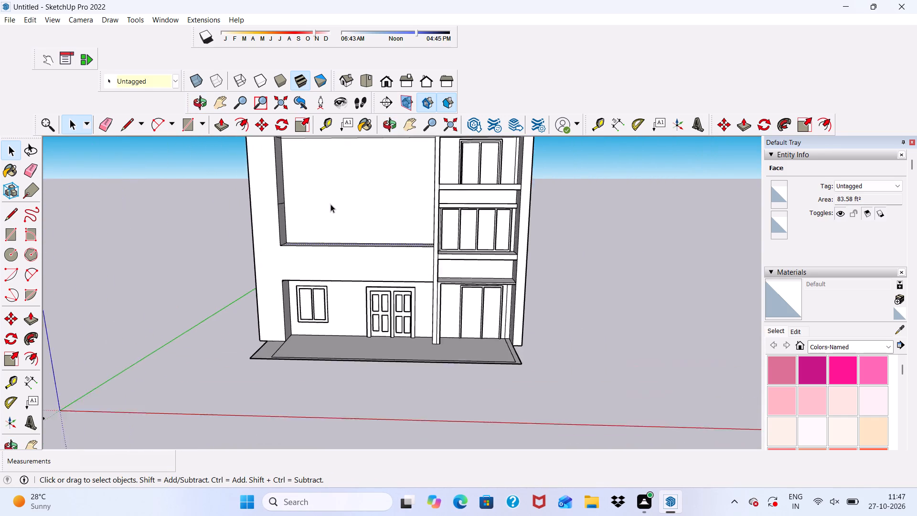
pyautogui.scroll(-4, 331, 204)
pyautogui.moveTo(337, 216); pyautogui.dragTo(343, 185, button='middle')
pyautogui.scroll(5, 342, 188)
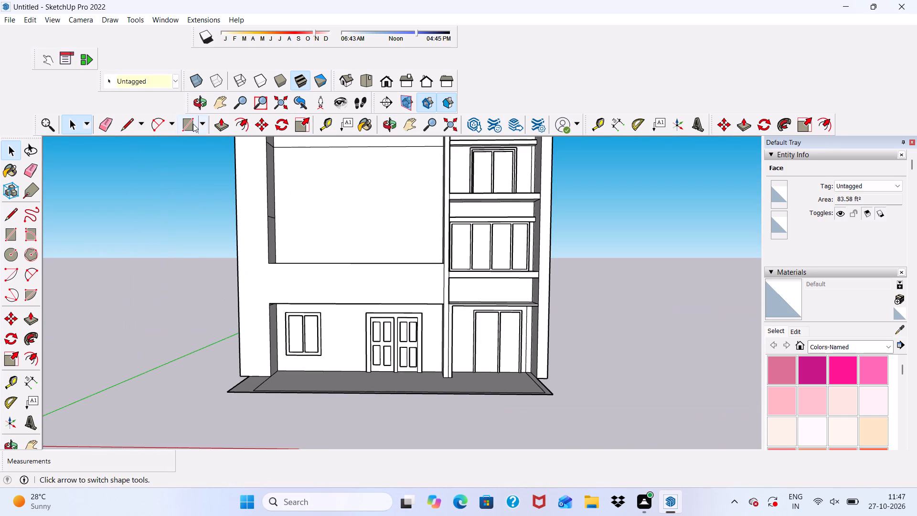
pyautogui.click(185, 123)
pyautogui.scroll(5, 301, 223)
pyautogui.scroll(-1, 301, 225)
pyautogui.moveTo(301, 235); pyautogui.dragTo(307, 249, button='middle')
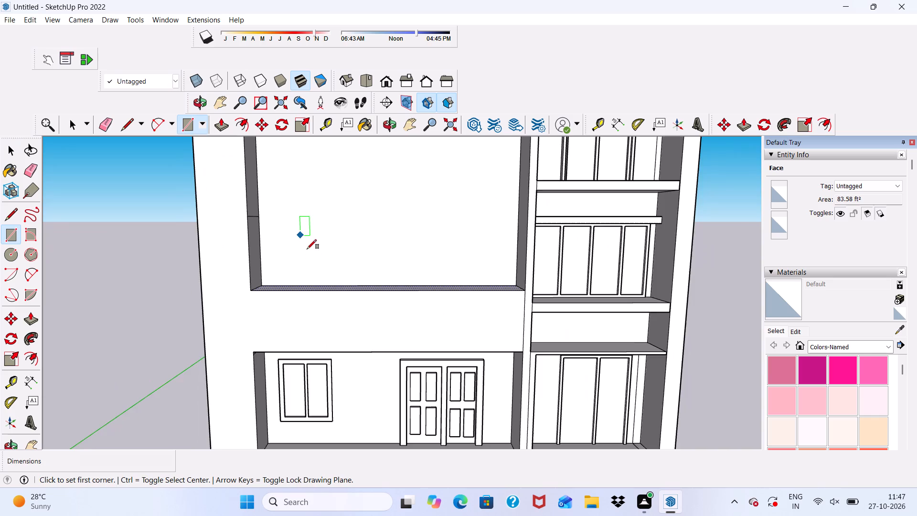
pyautogui.scroll(5, 309, 257)
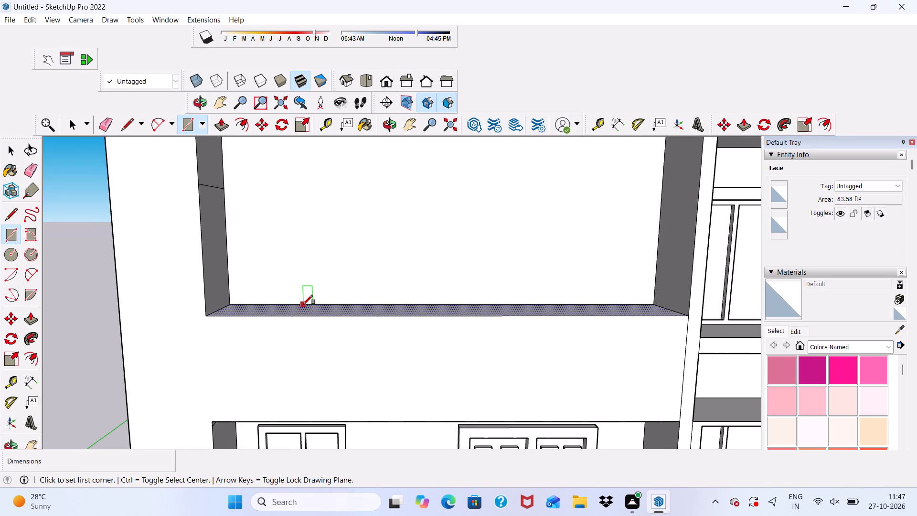
pyautogui.click(303, 304)
pyautogui.scroll(-5, 311, 252)
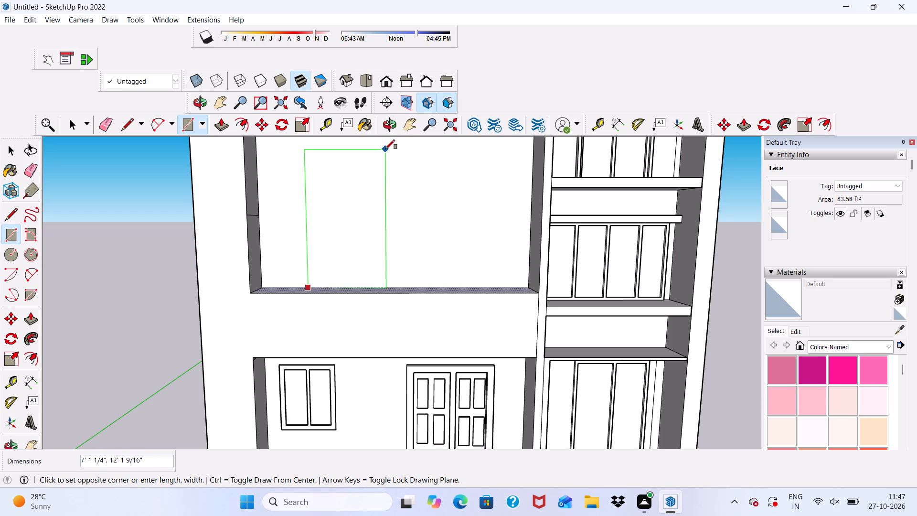
pyautogui.click(385, 144)
pyautogui.scroll(-10, 362, 217)
pyautogui.scroll(1, 406, 282)
pyautogui.moveTo(406, 282); pyautogui.dragTo(420, 253, button='middle')
pyautogui.press('space')
# Offset the tall upper-wall rectangle inward by 3" to form a frame.
pyautogui.scroll(2, 205, 118)
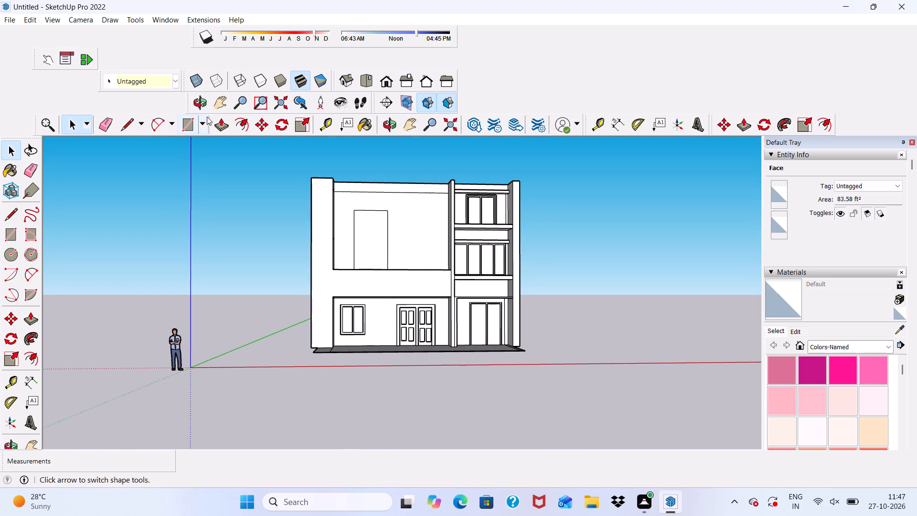
pyautogui.scroll(1, 207, 117)
pyautogui.click(239, 119)
pyautogui.scroll(4, 355, 204)
pyautogui.press('space')
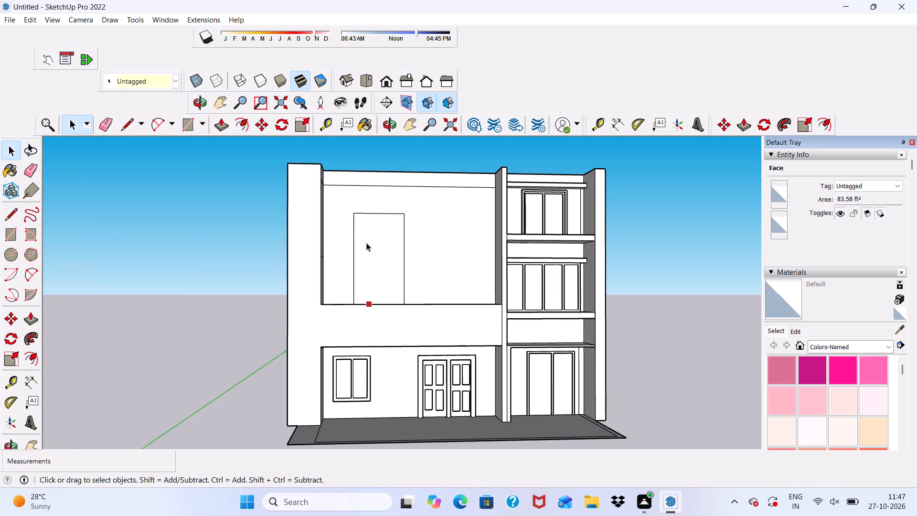
pyautogui.click(367, 248)
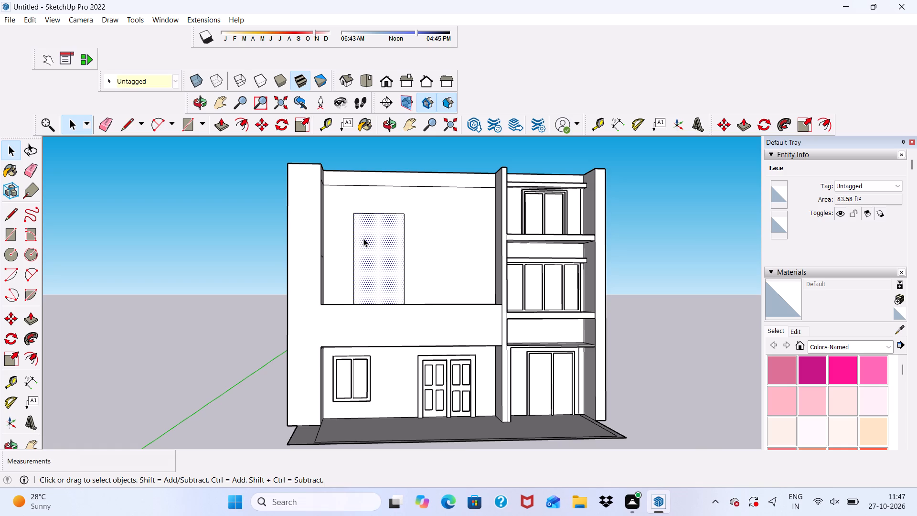
pyautogui.scroll(-1, 323, 226)
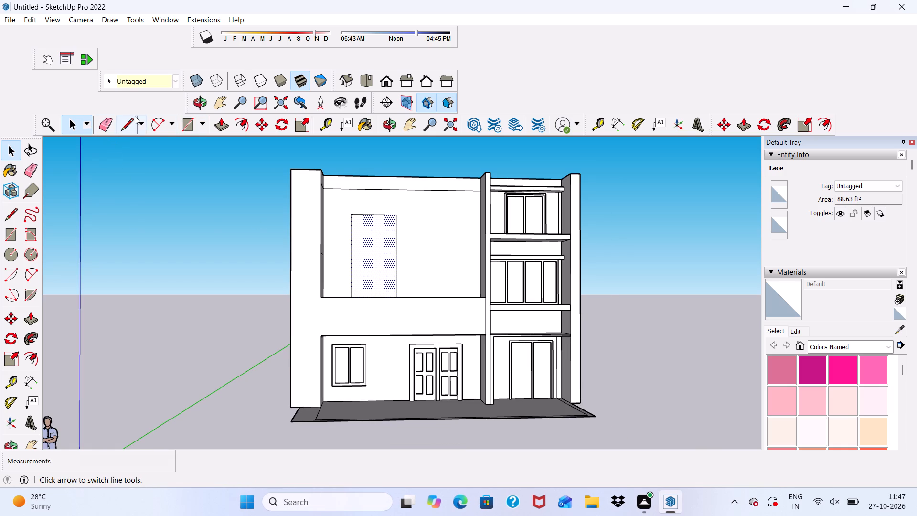
pyautogui.click(237, 118)
pyautogui.click(355, 244)
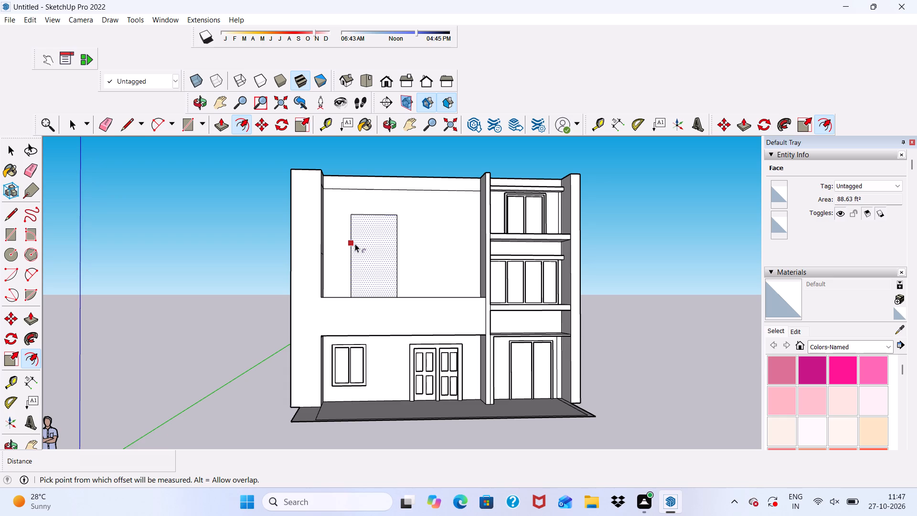
pyautogui.scroll(2, 358, 249)
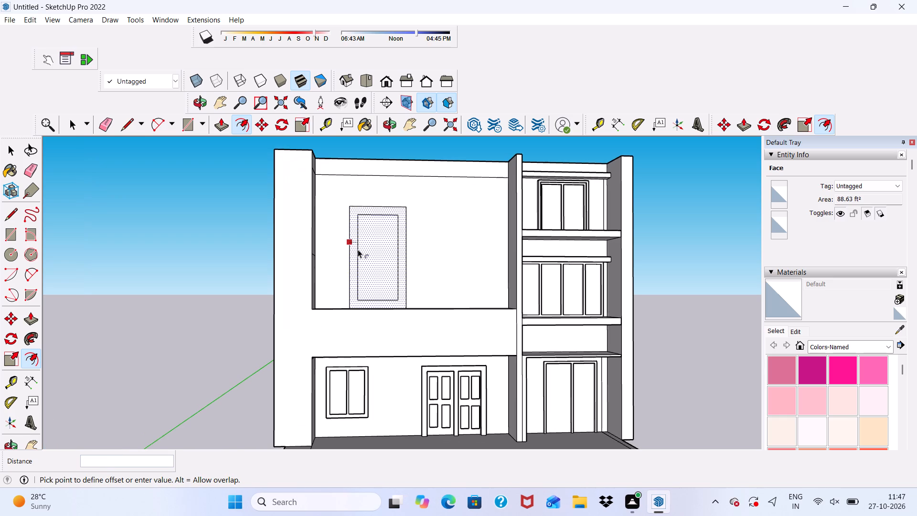
pyautogui.write('3"')
pyautogui.press('Return')
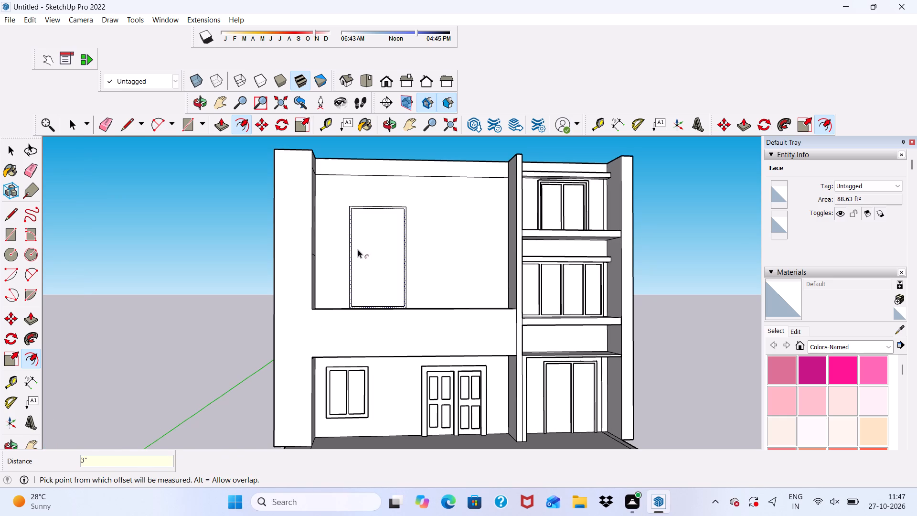
pyautogui.press('space')
# Place a vertical guide through the midpoint of the frame's inner top edge and a second guide 3" to its right.
pyautogui.scroll(6, 310, 142)
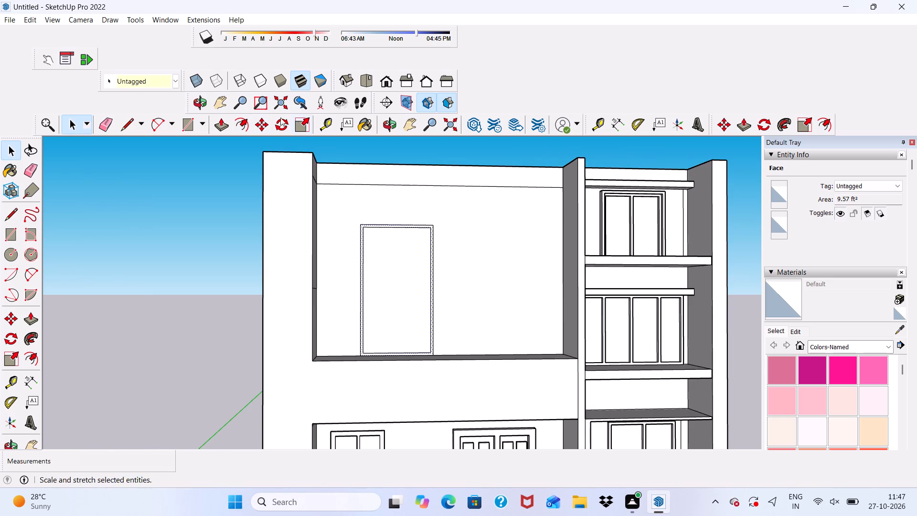
pyautogui.click(327, 122)
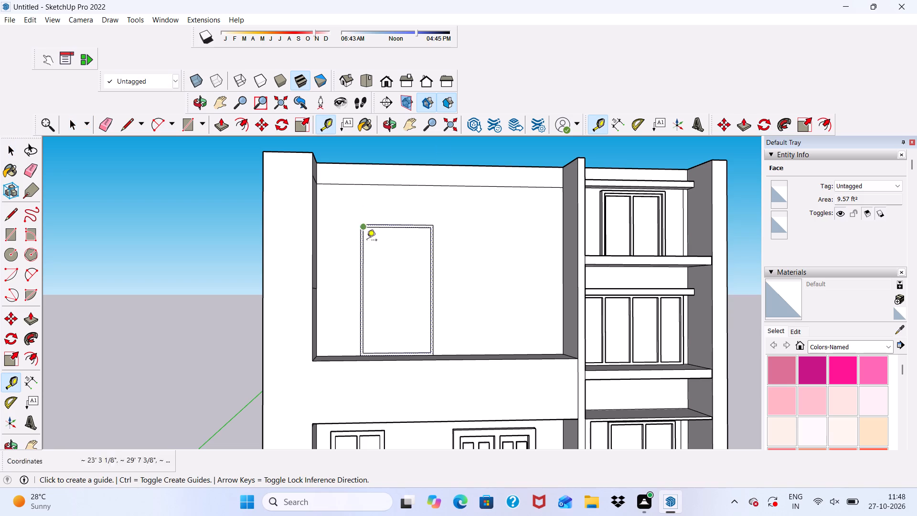
pyautogui.click(365, 279)
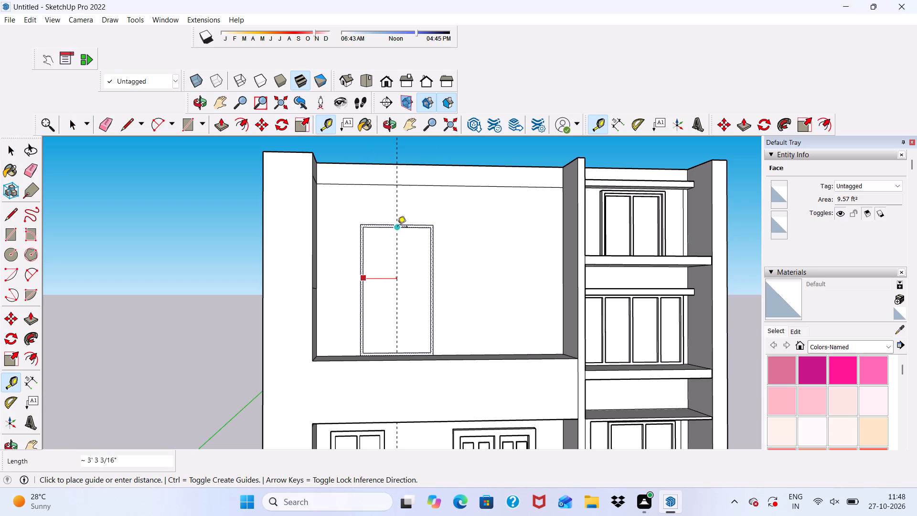
pyautogui.click(397, 229)
pyautogui.click(396, 243)
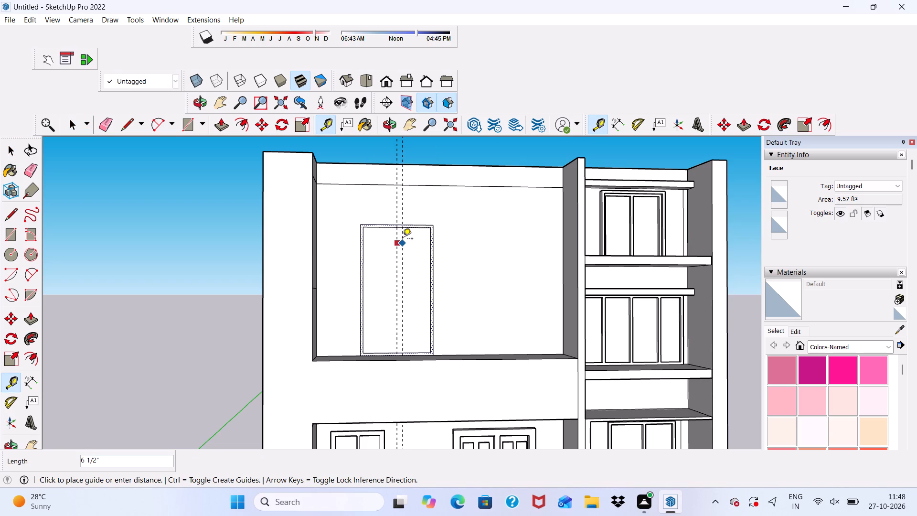
pyautogui.press('3')
pyautogui.hotkey('shift', '"')
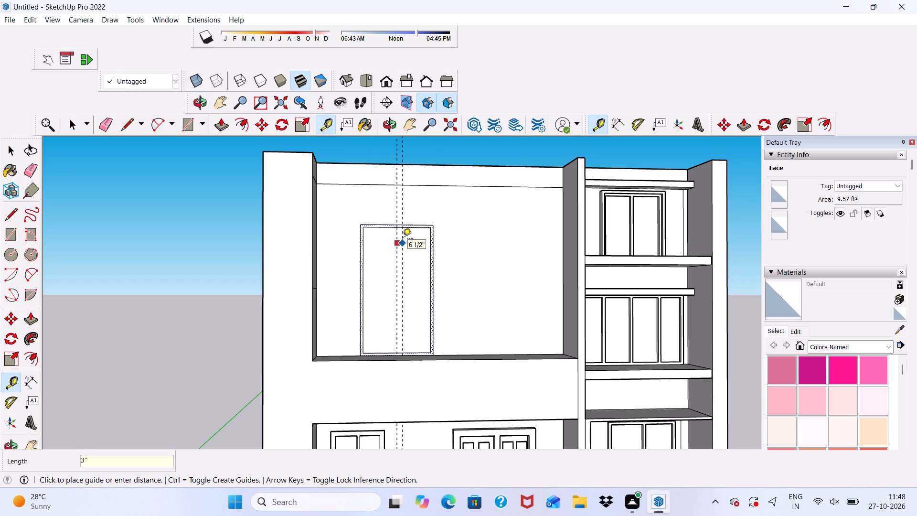
pyautogui.press('Return')
pyautogui.press('space')
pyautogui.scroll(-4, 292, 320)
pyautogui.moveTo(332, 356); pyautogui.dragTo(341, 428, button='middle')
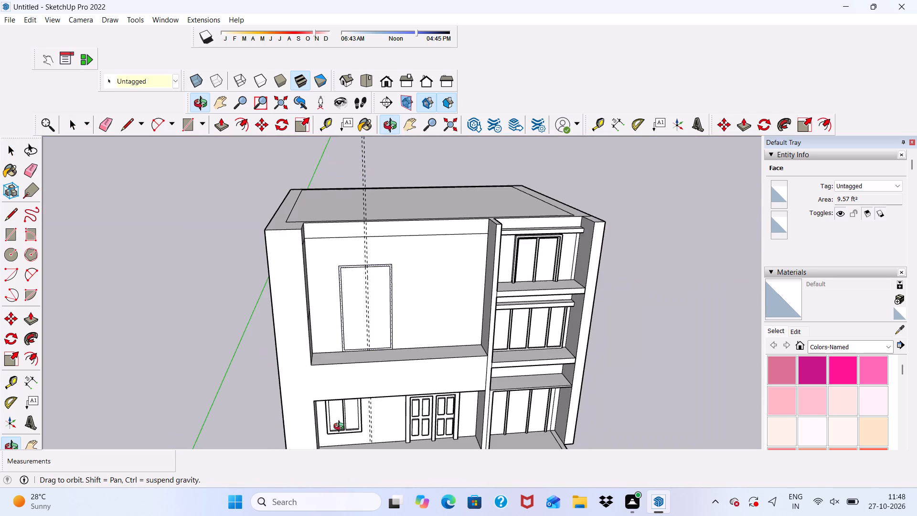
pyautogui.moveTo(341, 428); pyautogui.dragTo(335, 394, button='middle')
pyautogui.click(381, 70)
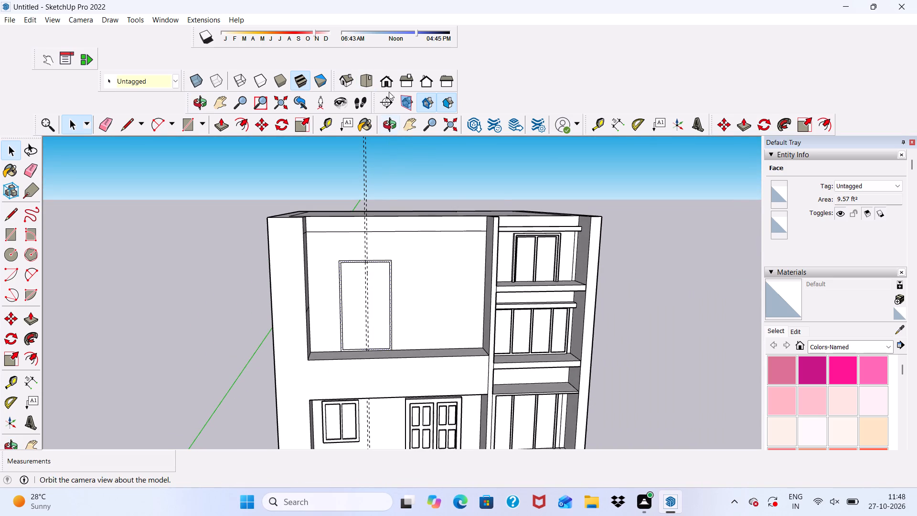
# Draw two vertical lines along the guides, about 12' 7 3/8" long, from the tall frame's outer top edge down to the ledge.
pyautogui.click(389, 87)
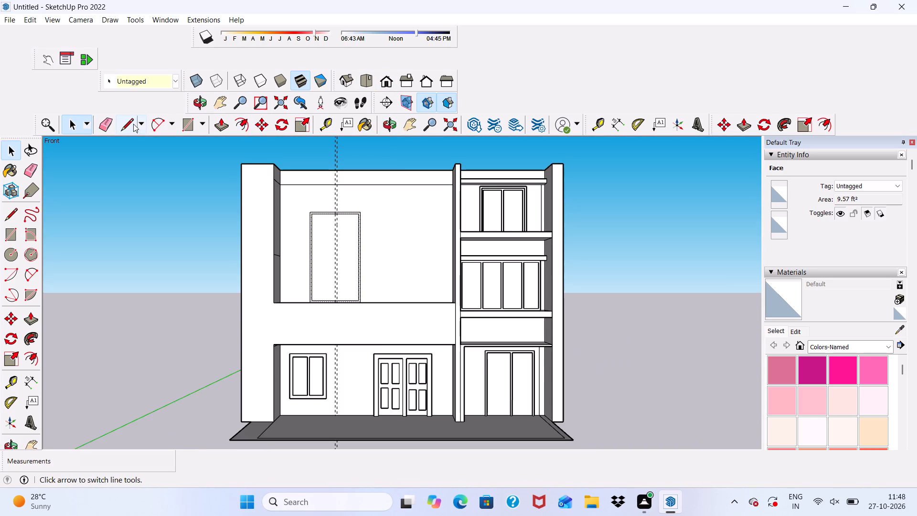
pyautogui.click(126, 123)
pyautogui.scroll(4, 348, 282)
pyautogui.scroll(4, 306, 188)
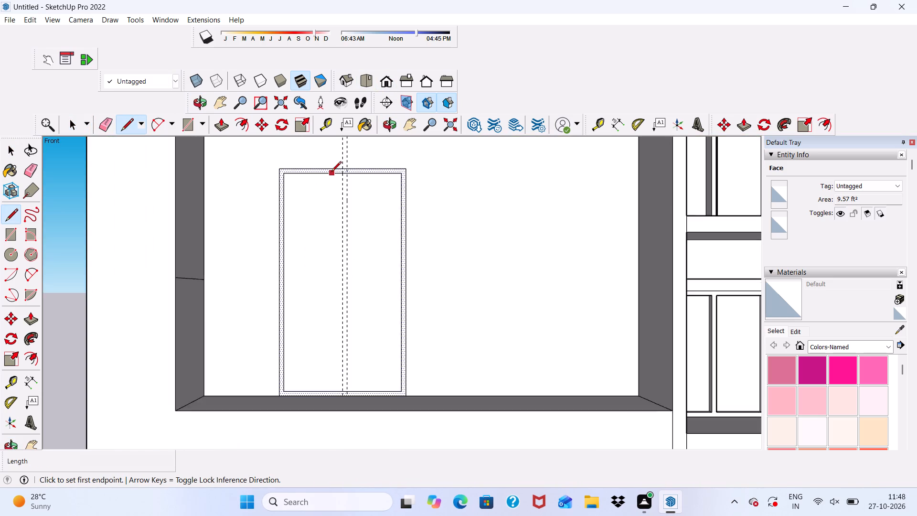
pyautogui.scroll(13, 331, 172)
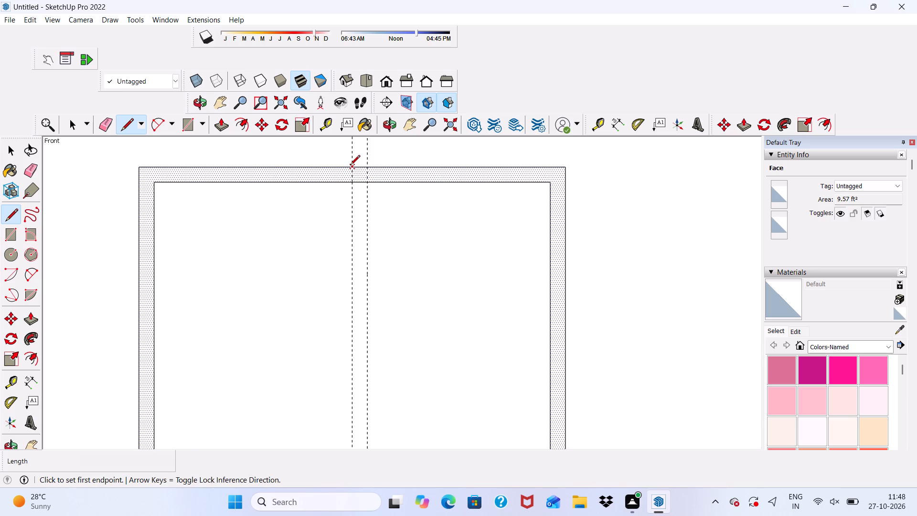
pyautogui.click(350, 166)
pyautogui.scroll(-12, 348, 224)
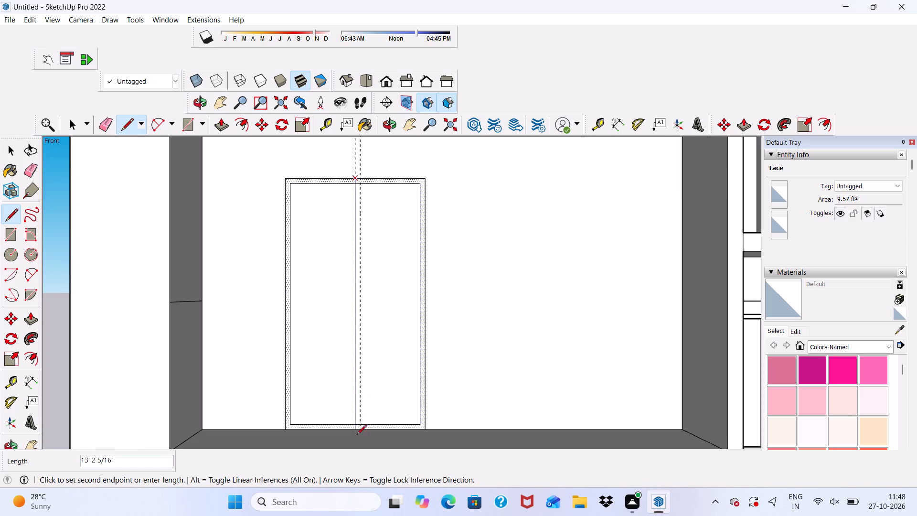
pyautogui.scroll(7, 357, 431)
pyautogui.click(356, 431)
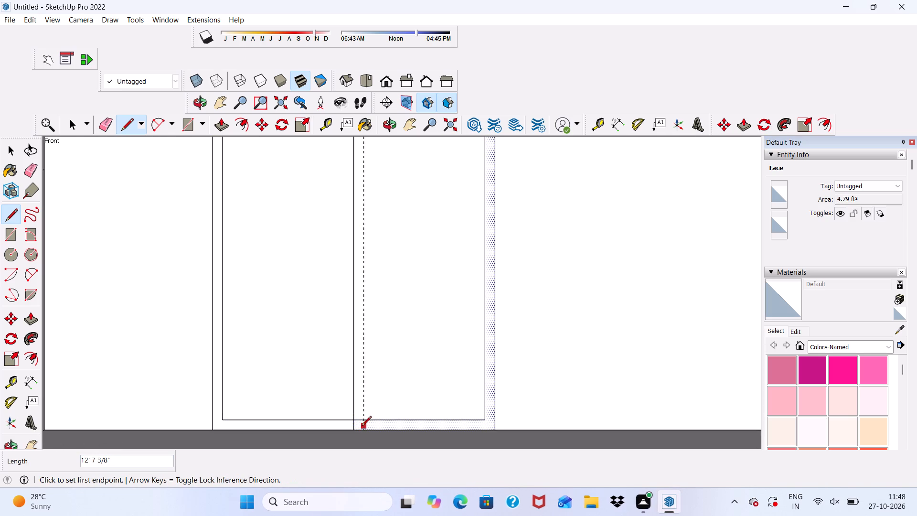
pyautogui.click(364, 429)
pyautogui.scroll(-12, 373, 334)
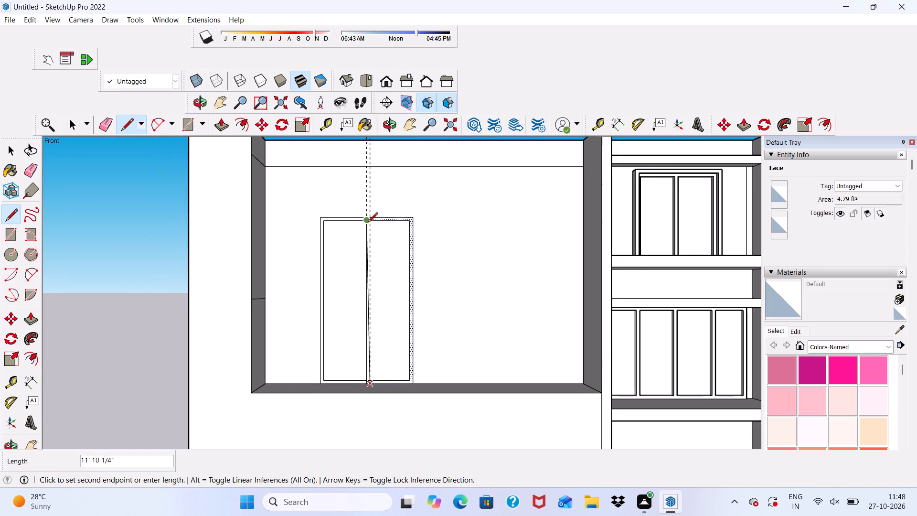
pyautogui.scroll(10, 368, 222)
pyautogui.click(373, 212)
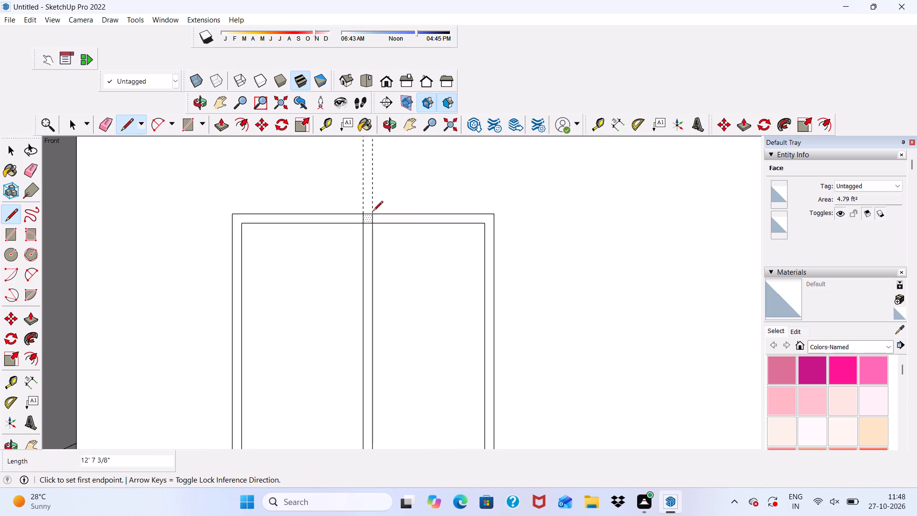
# Erase the two vertical guides running through the tall upper-wall frame.
pyautogui.click(110, 121)
pyautogui.moveTo(294, 147); pyautogui.dragTo(366, 170)
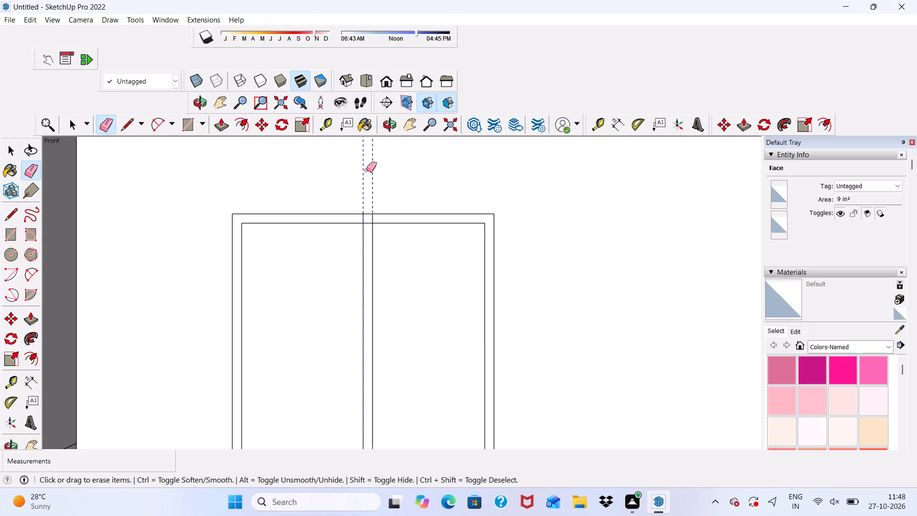
pyautogui.moveTo(366, 170); pyautogui.dragTo(381, 171)
pyautogui.click(381, 171)
# Draw a 3" line from each lower inner corner of the tall frame down to the ledge.
pyautogui.click(126, 119)
pyautogui.scroll(-5, 161, 149)
pyautogui.scroll(1, 299, 199)
pyautogui.scroll(-5, 305, 182)
pyautogui.scroll(9, 298, 380)
pyautogui.scroll(-1, 220, 418)
pyautogui.scroll(4, 217, 418)
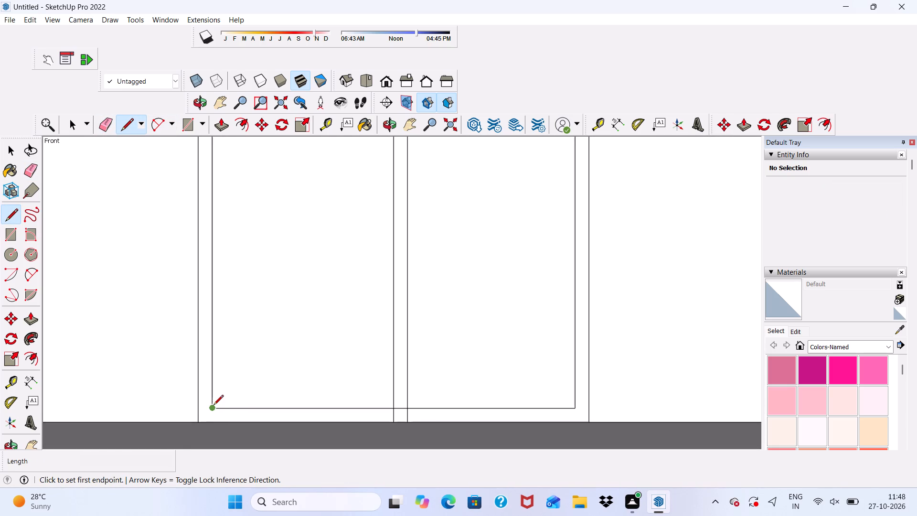
pyautogui.click(213, 406)
pyautogui.click(213, 422)
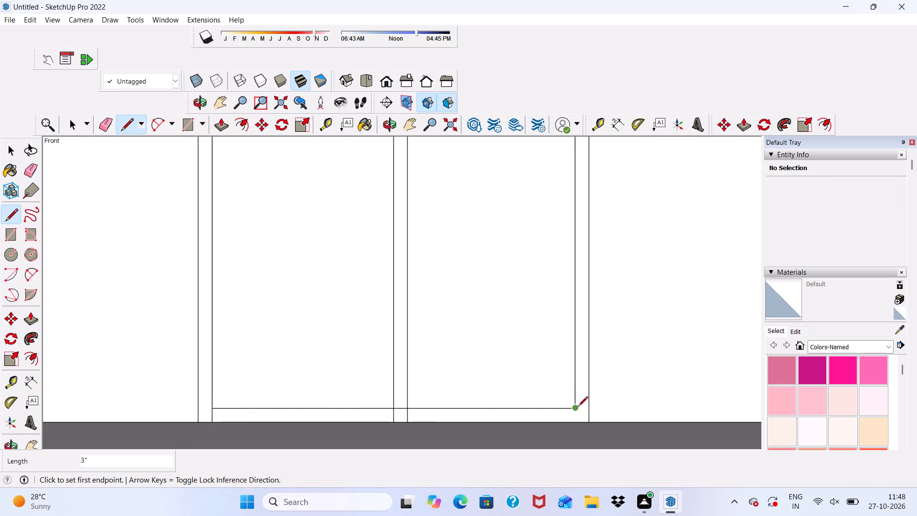
pyautogui.click(571, 411)
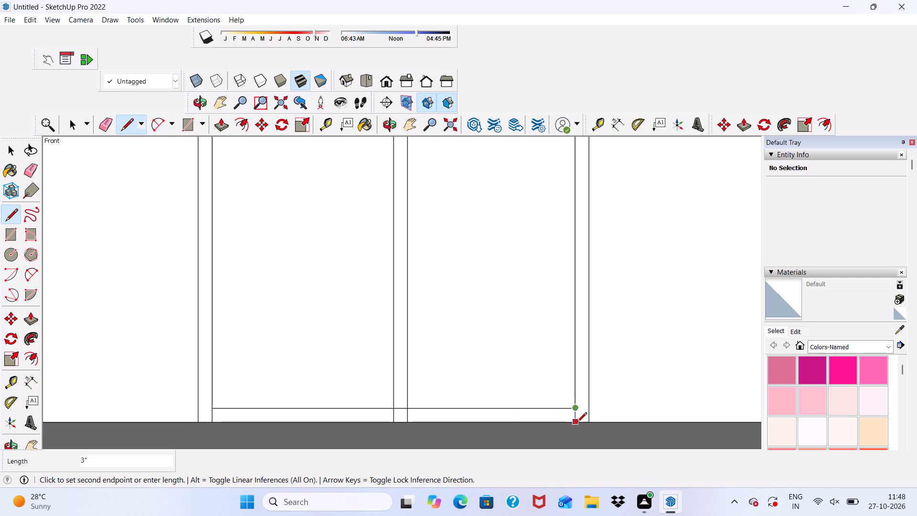
pyautogui.click(577, 423)
pyautogui.press('space')
# Erase the frame's inner bottom edge across both panels and the central divider so the uprights run down to the ledge.
pyautogui.click(105, 126)
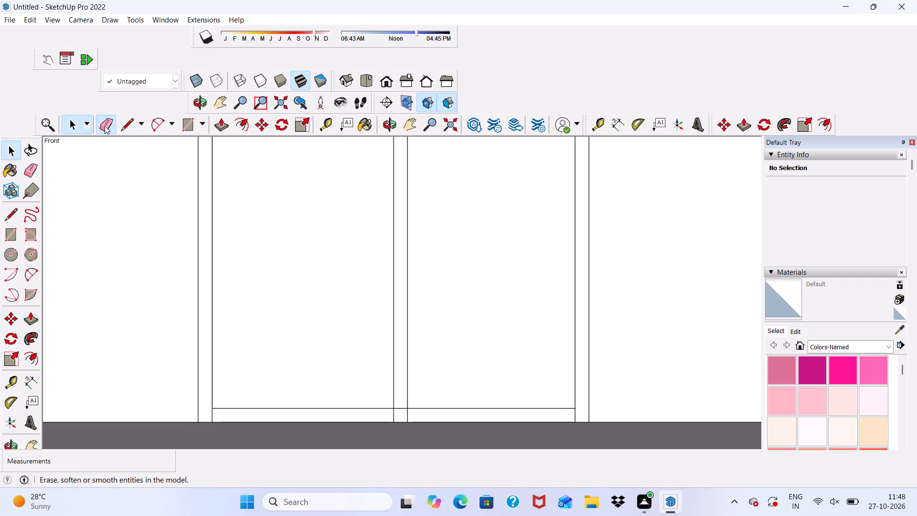
pyautogui.scroll(-3, 363, 393)
pyautogui.moveTo(299, 378); pyautogui.dragTo(336, 410)
pyautogui.click(336, 410)
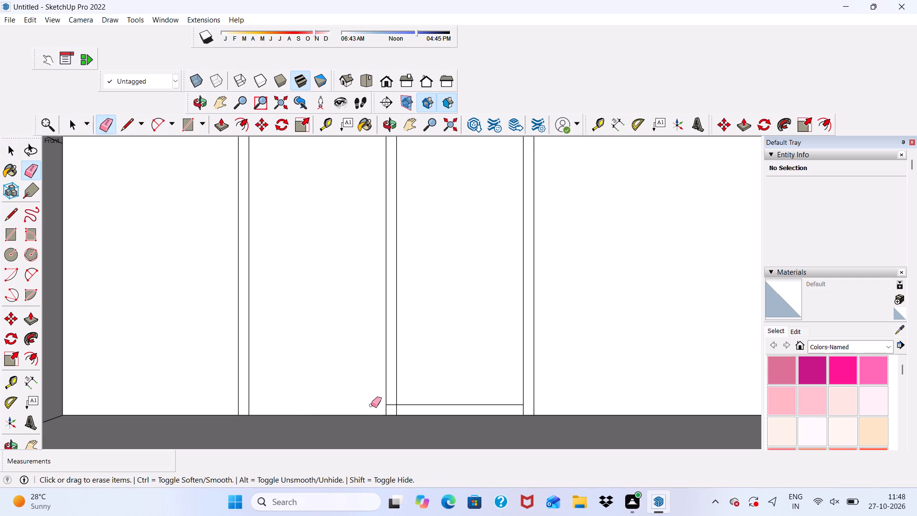
pyautogui.moveTo(391, 401); pyautogui.dragTo(391, 407)
pyautogui.moveTo(423, 402); pyautogui.dragTo(427, 406)
pyautogui.scroll(-3, 425, 398)
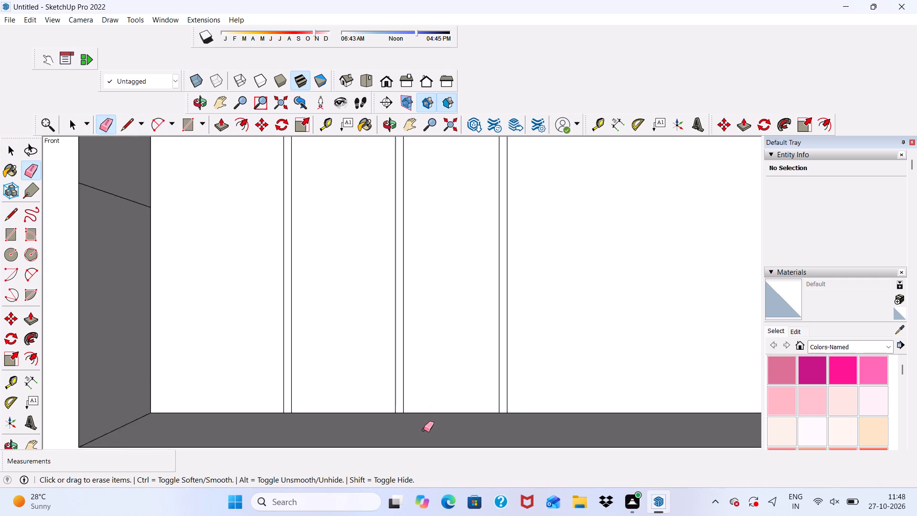
# Erase the short divider line segments crossing the frame's top rail and the edge between them to join divider and frame.
pyautogui.scroll(-7, 424, 430)
pyautogui.scroll(14, 410, 188)
pyautogui.moveTo(415, 203); pyautogui.dragTo(415, 205)
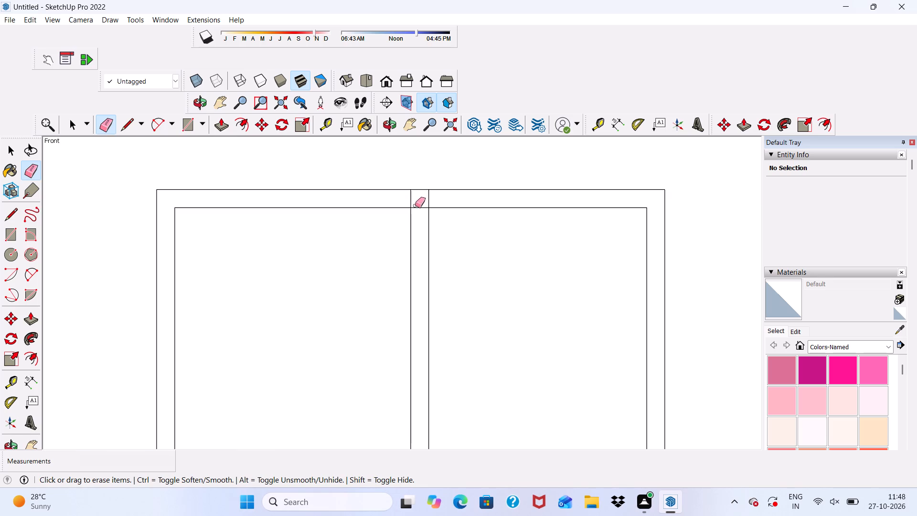
pyautogui.moveTo(415, 205); pyautogui.dragTo(413, 215)
pyautogui.click(409, 204)
pyautogui.moveTo(411, 200); pyautogui.dragTo(430, 200)
pyautogui.press('space')
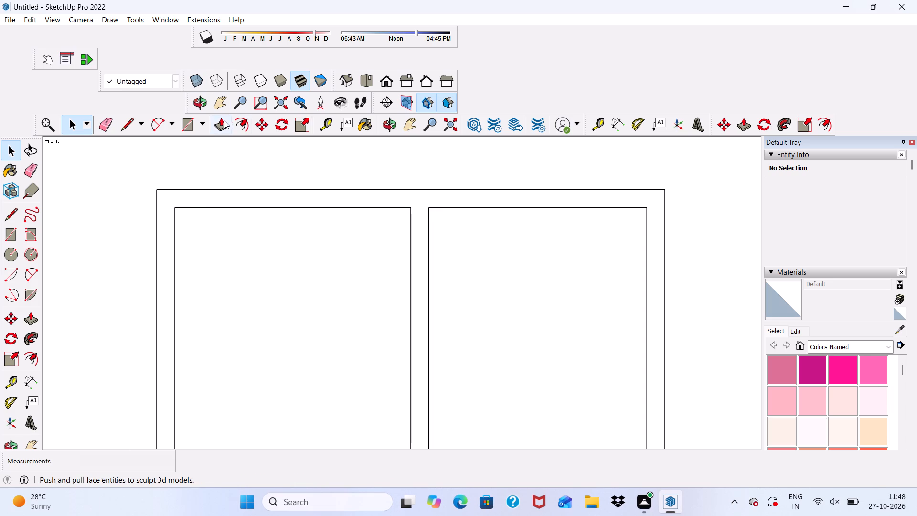
# Push/Pull the tall divided frame's face outward from the upper wall by 3".
pyautogui.click(224, 121)
pyautogui.scroll(4, 354, 232)
pyautogui.click(432, 215)
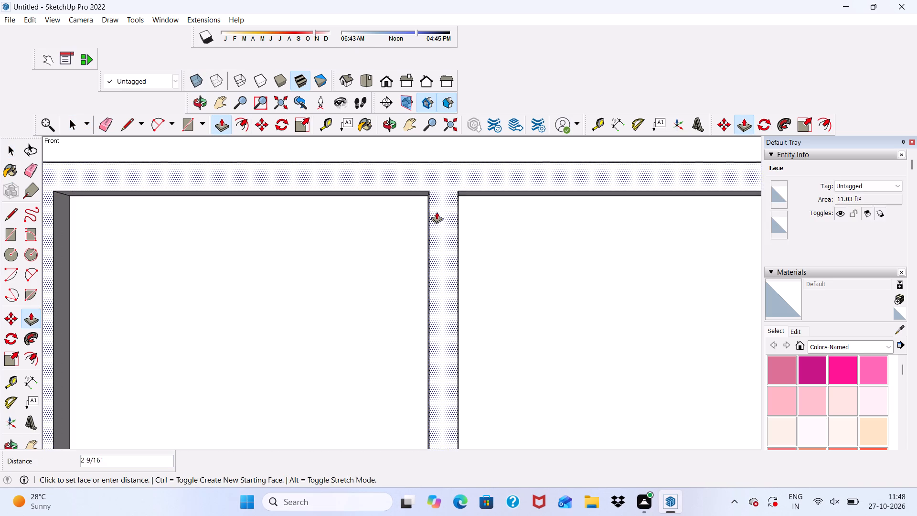
pyautogui.scroll(-4, 517, 230)
pyautogui.scroll(-8, 458, 219)
pyautogui.moveTo(501, 242); pyautogui.dragTo(504, 243, button='middle')
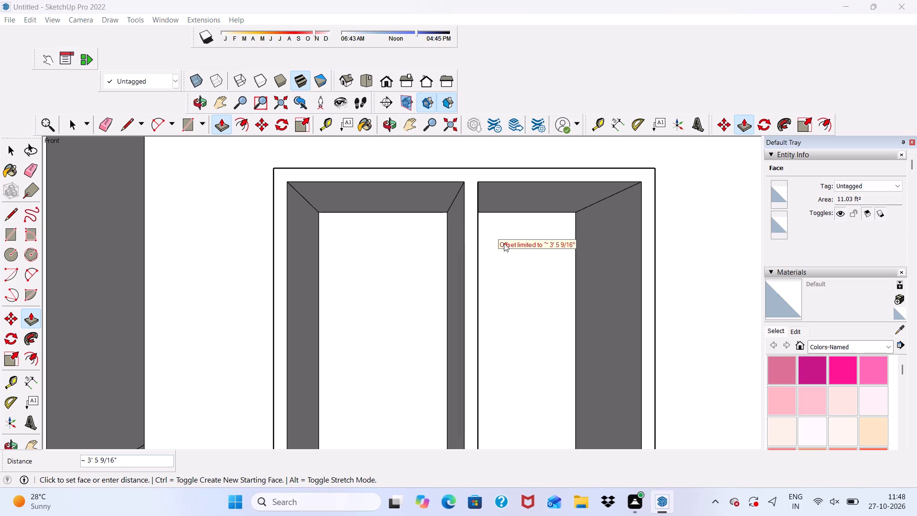
pyautogui.moveTo(504, 243); pyautogui.dragTo(380, 344, button='middle')
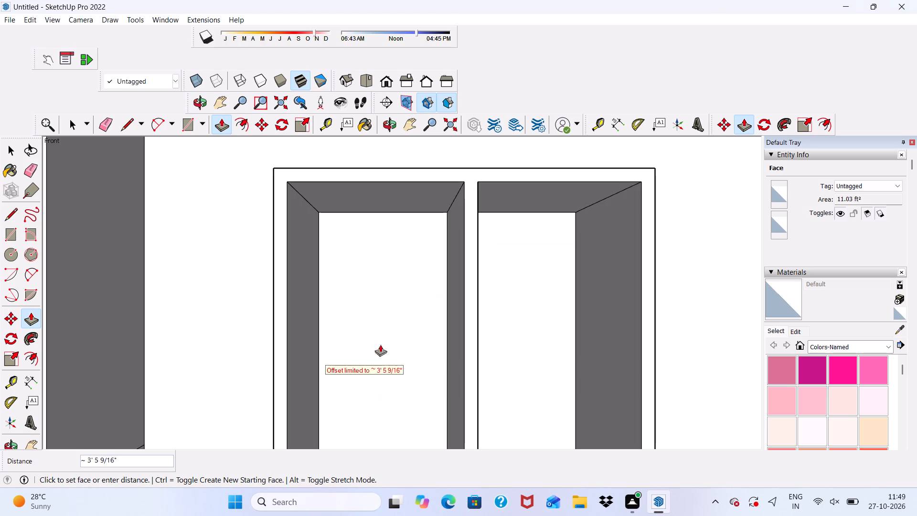
pyautogui.moveTo(380, 344); pyautogui.dragTo(380, 341, button='middle')
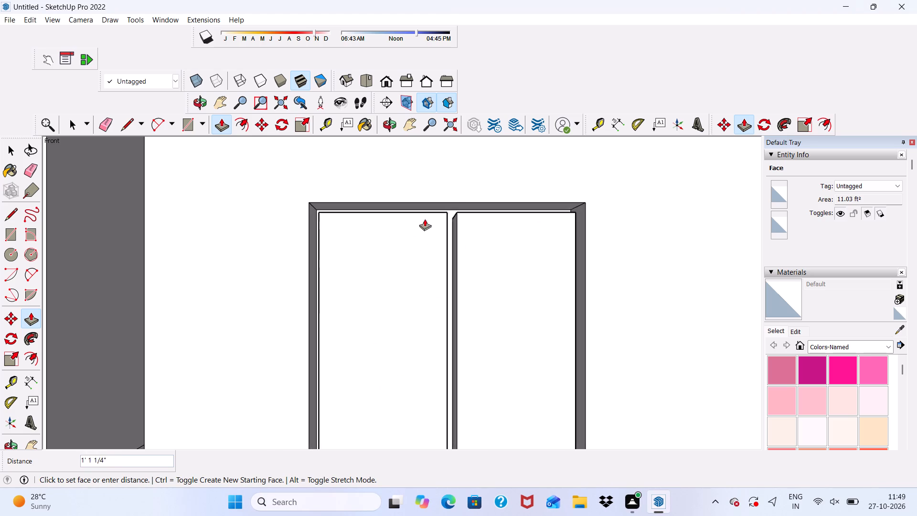
pyautogui.press('3')
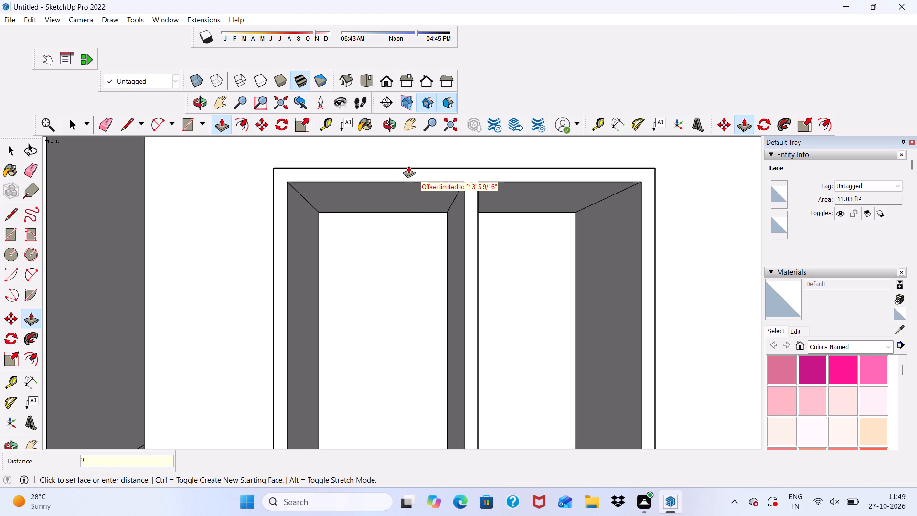
pyautogui.hotkey('shift', '"')
pyautogui.press('Return')
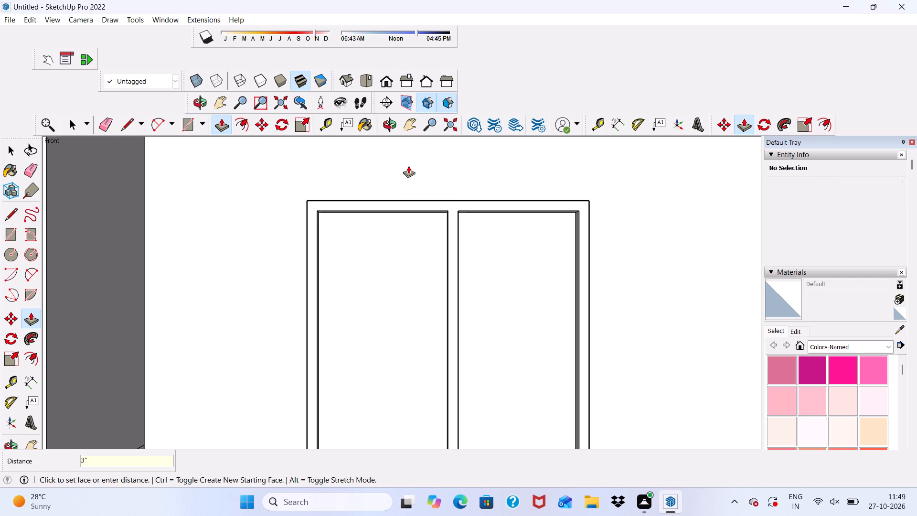
pyautogui.press('space')
# Push/Pull the front face of the tall divided frame outward by another 3".
pyautogui.scroll(-7, 402, 192)
pyautogui.moveTo(487, 225); pyautogui.dragTo(222, 278, button='middle')
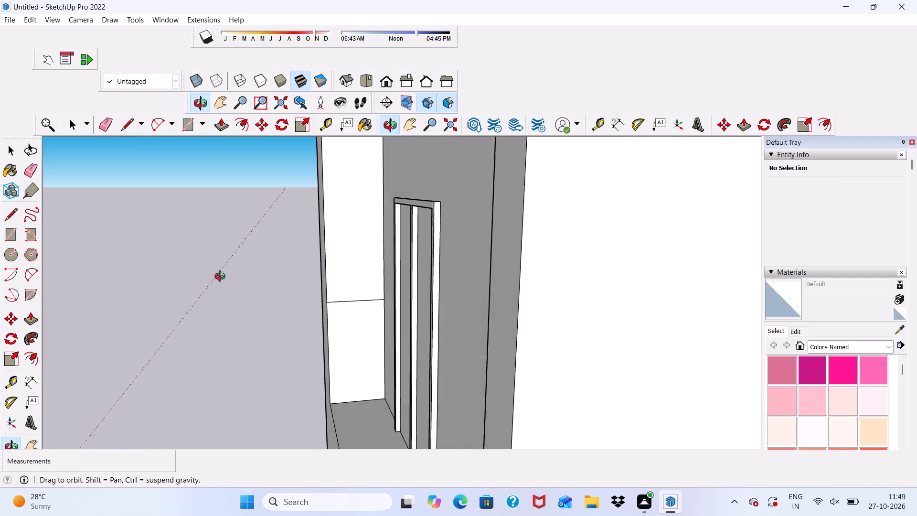
pyautogui.moveTo(222, 278); pyautogui.dragTo(235, 290, button='middle')
pyautogui.scroll(6, 433, 217)
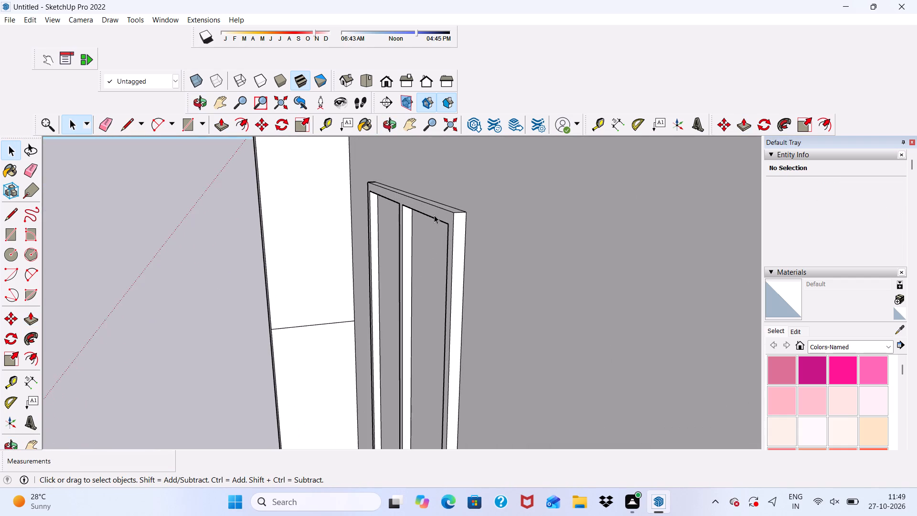
pyautogui.scroll(5, 435, 215)
pyautogui.click(435, 215)
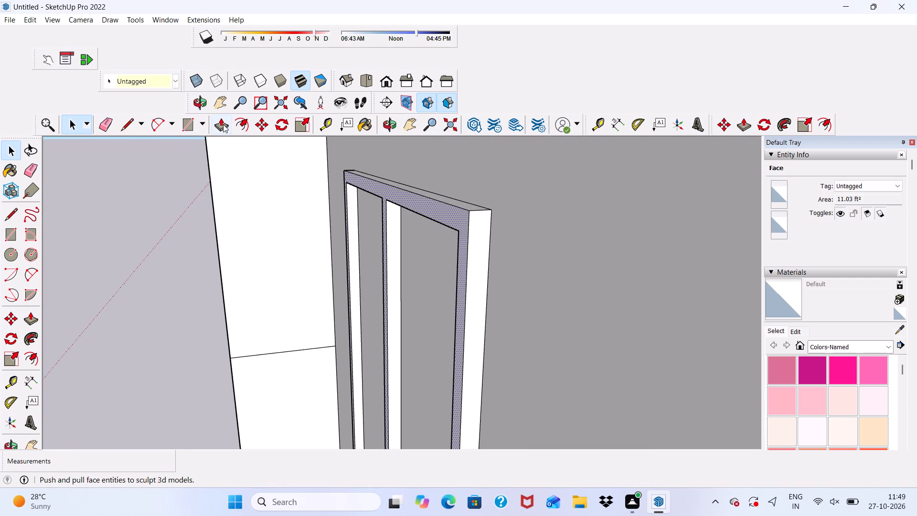
pyautogui.click(223, 124)
pyautogui.scroll(2, 490, 241)
pyautogui.click(452, 215)
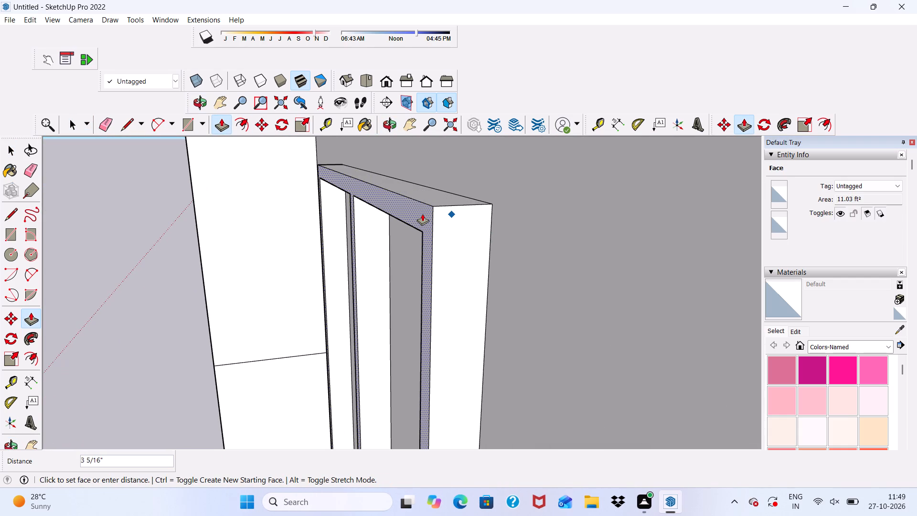
pyautogui.write('3"')
pyautogui.press('Return')
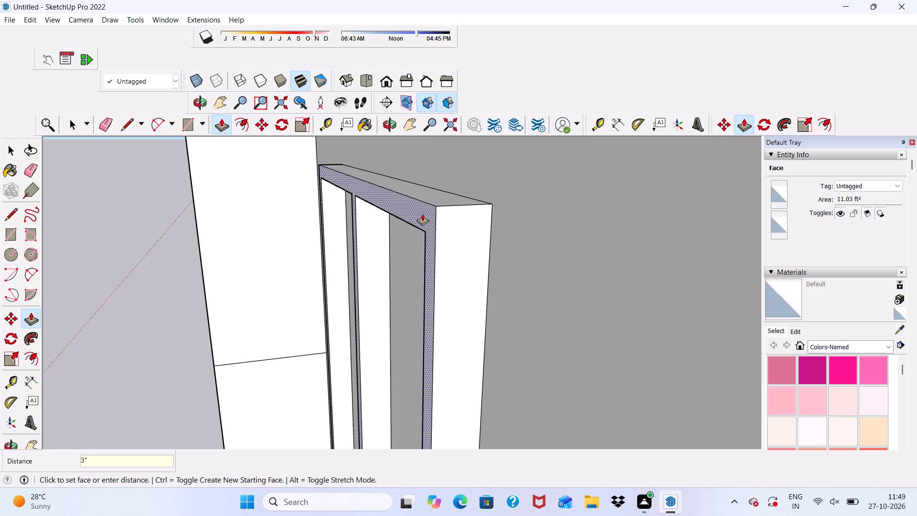
pyautogui.press('space')
# Draw a tall rectangle about 4' 10" wide and about 70 ft² in area on the upper wall beside the divided frame, rising from the ledge.
pyautogui.scroll(-7, 395, 240)
pyautogui.moveTo(395, 278); pyautogui.dragTo(616, 221, button='middle')
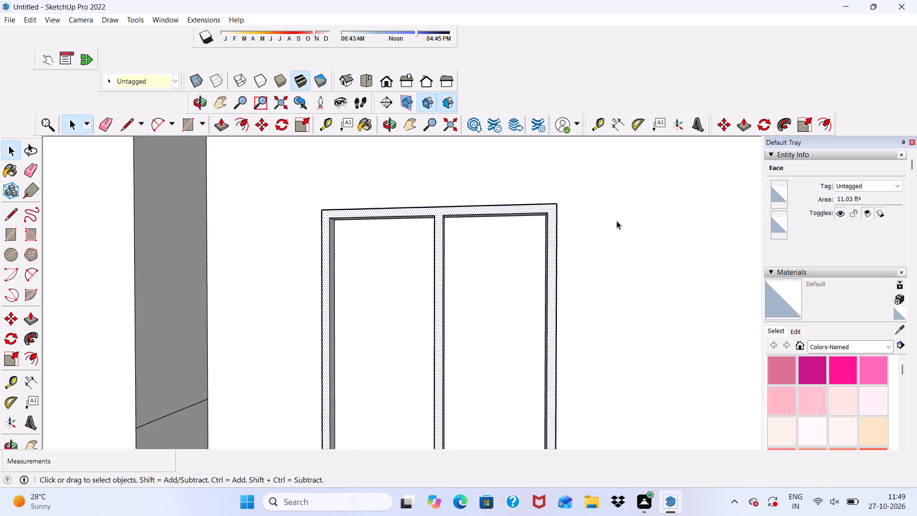
pyautogui.scroll(-12, 526, 247)
pyautogui.moveTo(444, 273); pyautogui.dragTo(454, 293, button='middle')
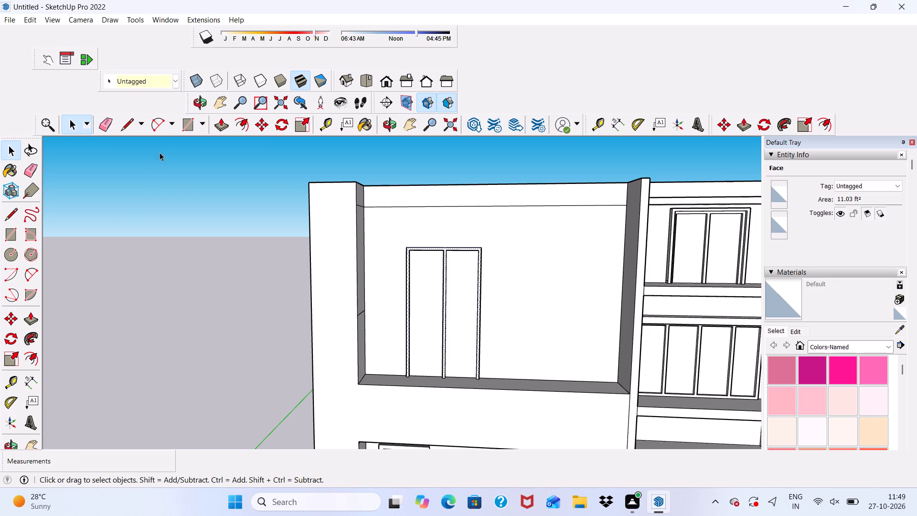
pyautogui.click(180, 121)
pyautogui.scroll(5, 511, 409)
pyautogui.scroll(3, 485, 355)
pyautogui.click(483, 361)
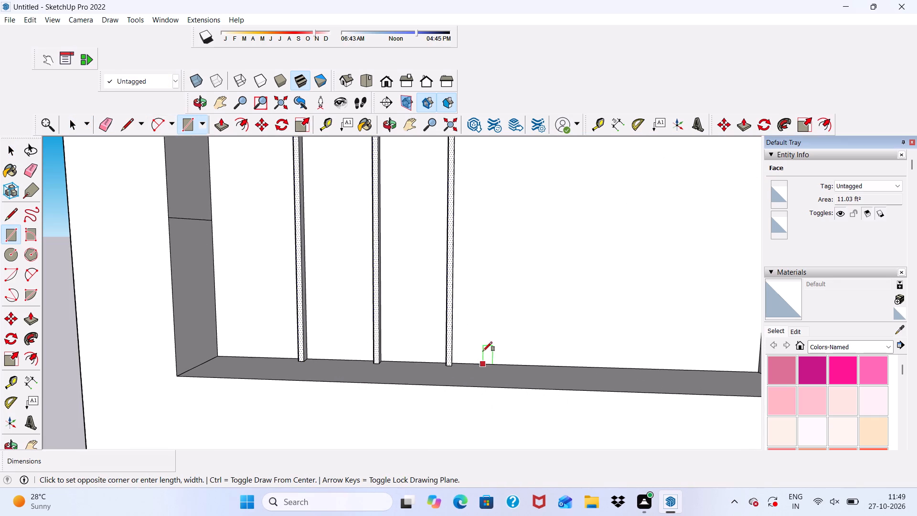
pyautogui.scroll(-6, 471, 330)
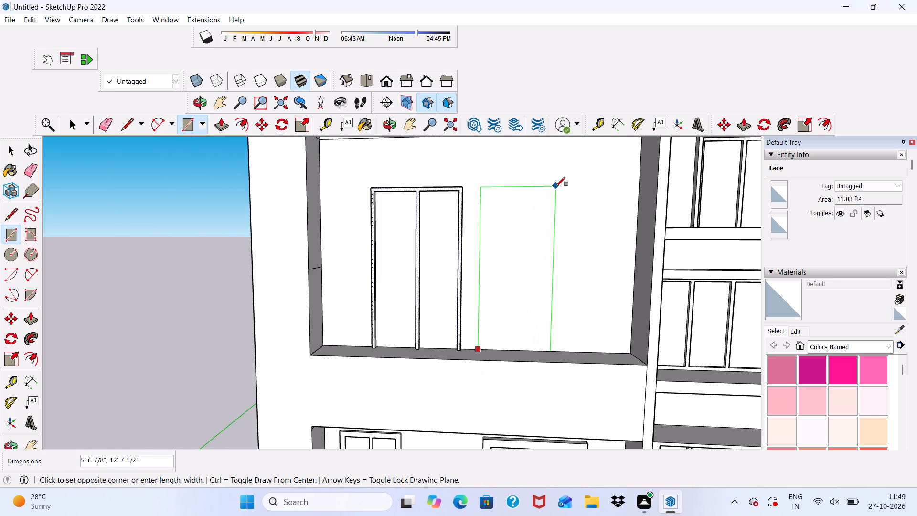
pyautogui.click(547, 162)
pyautogui.press('space')
pyautogui.click(531, 196)
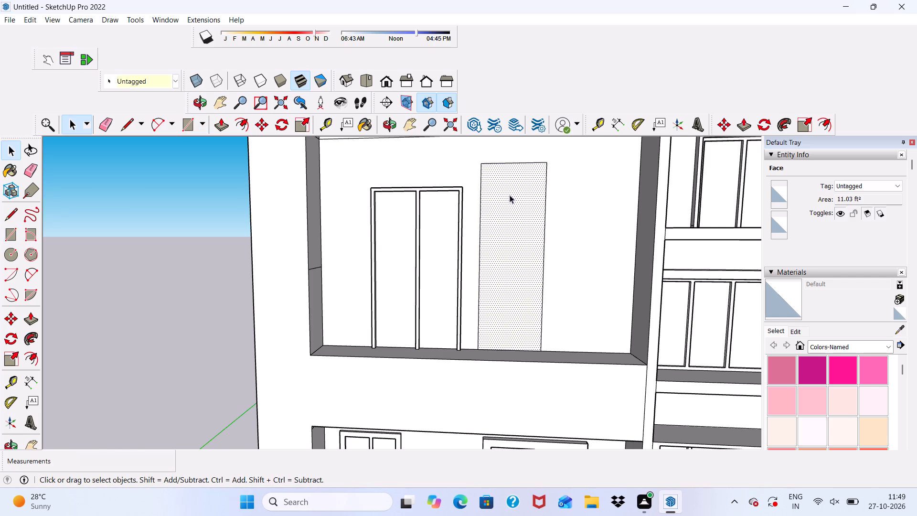
pyautogui.scroll(-5, 385, 179)
pyautogui.moveTo(444, 278); pyautogui.dragTo(430, 261, button='middle')
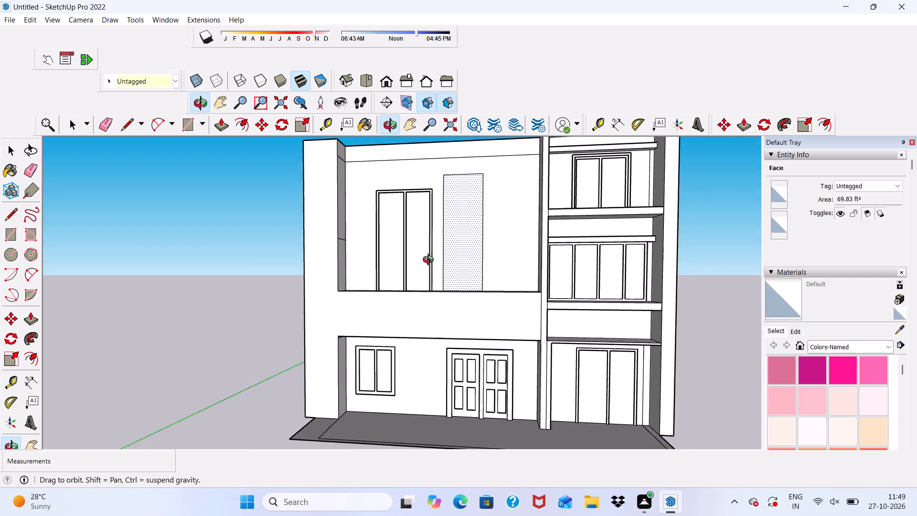
pyautogui.moveTo(430, 261); pyautogui.dragTo(420, 278, button='middle')
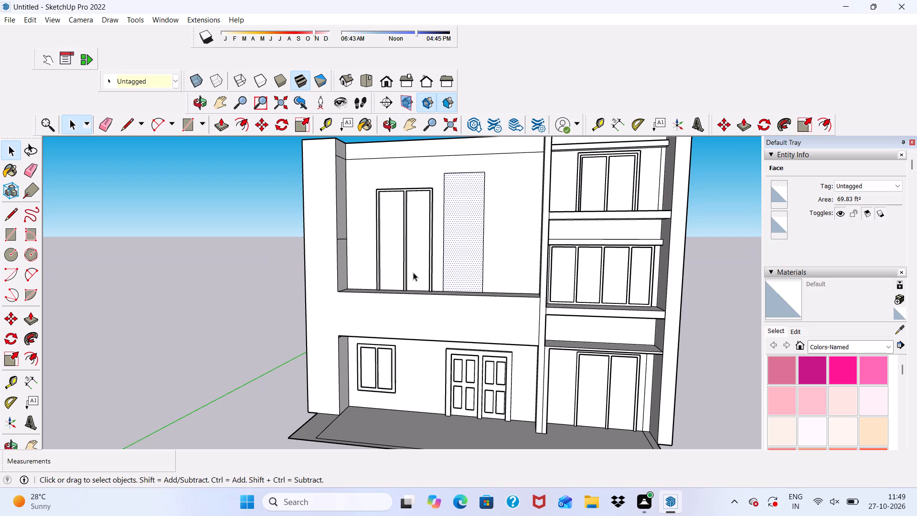
# Push/Pull the tall rectangle beside the divided frame outward from the upper wall by 3".
pyautogui.scroll(4, 410, 267)
pyautogui.click(218, 124)
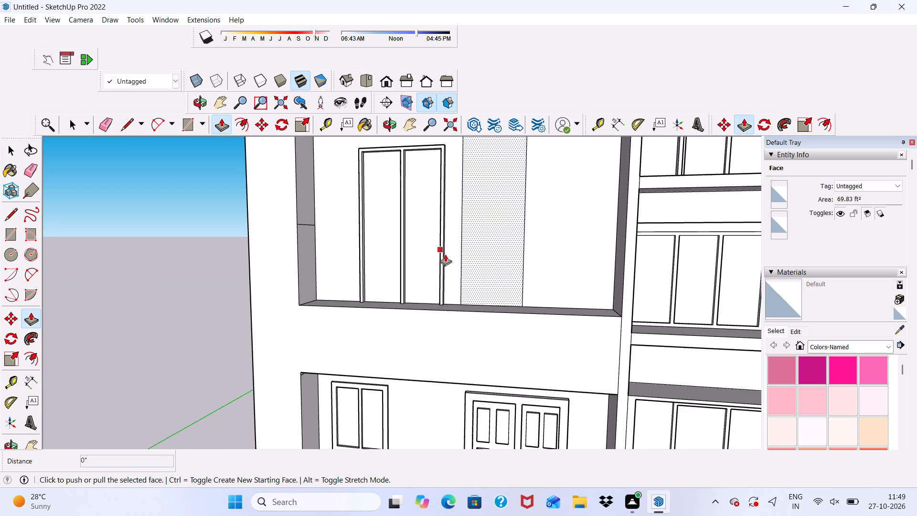
pyautogui.click(495, 266)
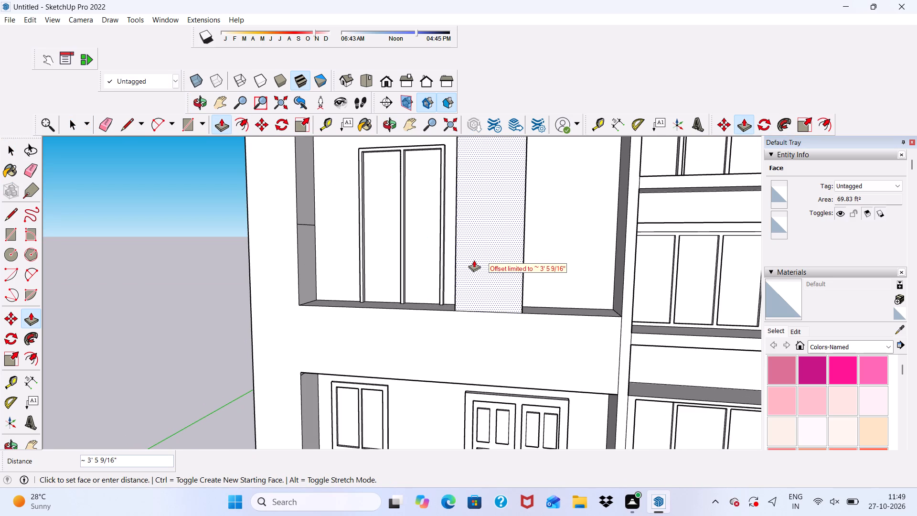
pyautogui.write('3"')
pyautogui.press('Return')
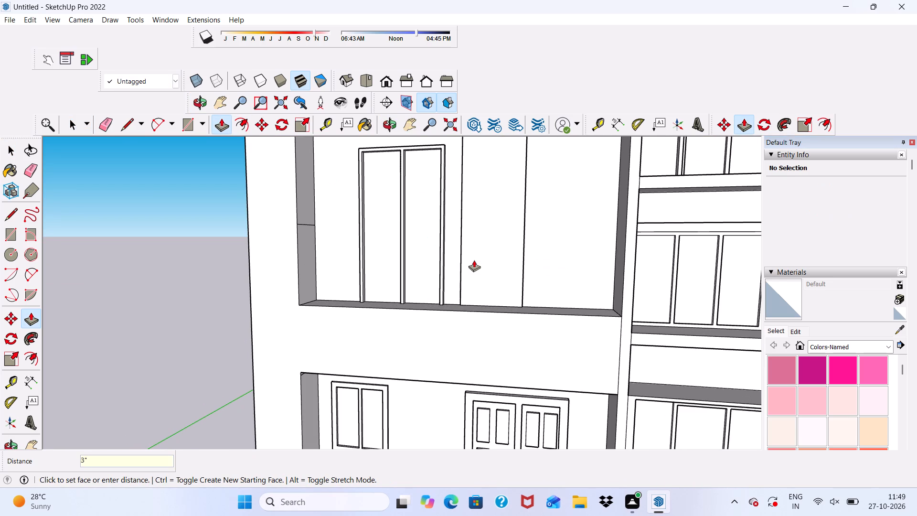
# Draw a circle of about 10 9/16" radius at mid-height on the tall panel, near its edge facing the divided frame.
pyautogui.scroll(-5, 474, 260)
pyautogui.moveTo(475, 260); pyautogui.dragTo(496, 395, button='middle')
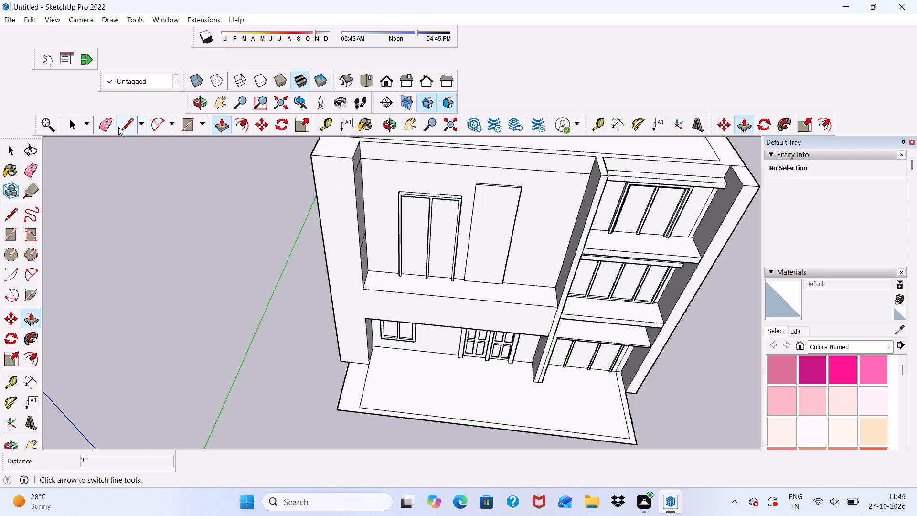
pyautogui.click(11, 249)
pyautogui.scroll(9, 493, 241)
pyautogui.click(472, 219)
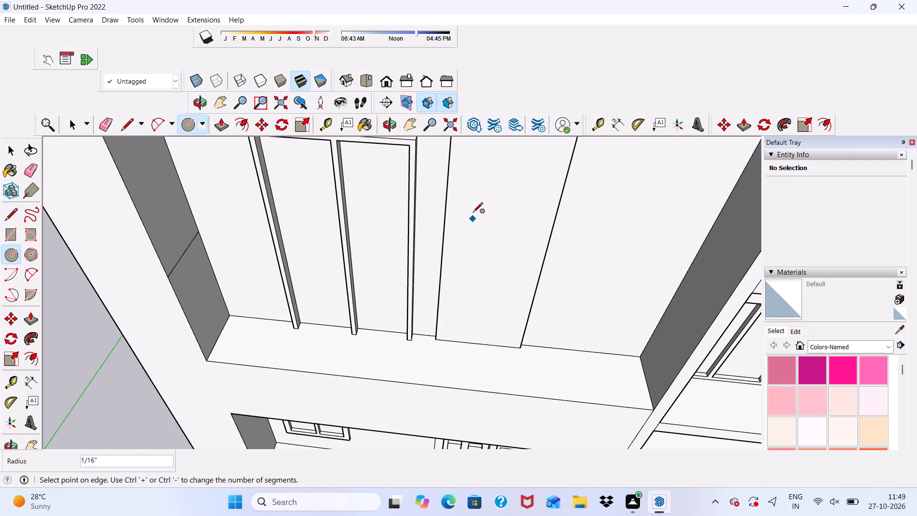
pyautogui.click(473, 203)
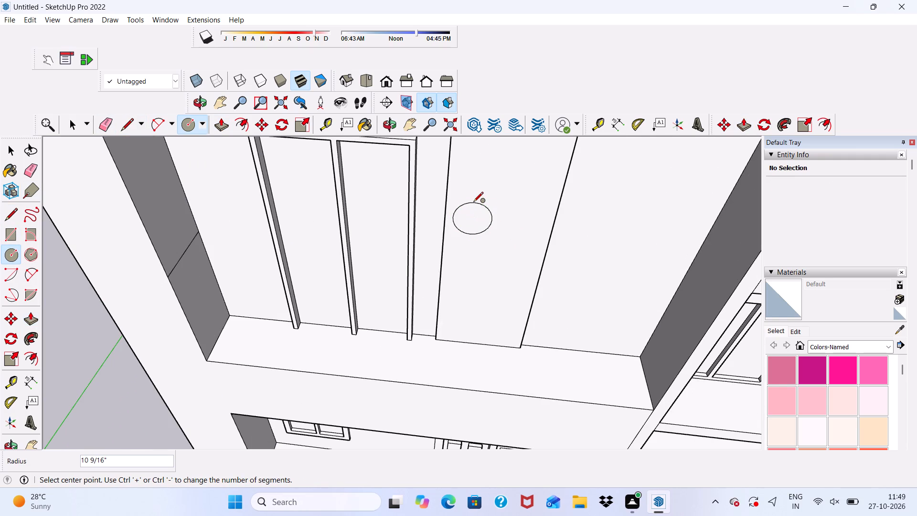
# Push/Pull the circle on the tall panel outward by 3" to form a raised disc.
pyautogui.click(218, 123)
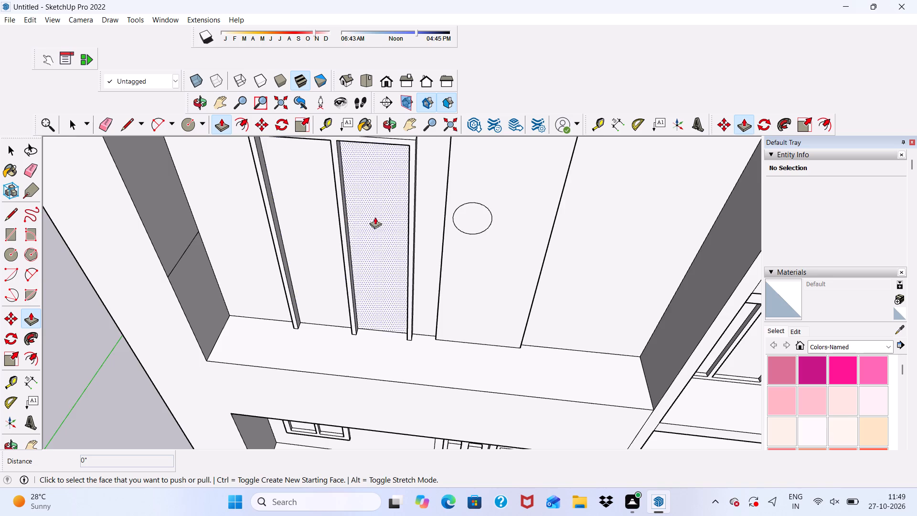
pyautogui.scroll(3, 510, 221)
pyautogui.scroll(4, 463, 209)
pyautogui.click(463, 209)
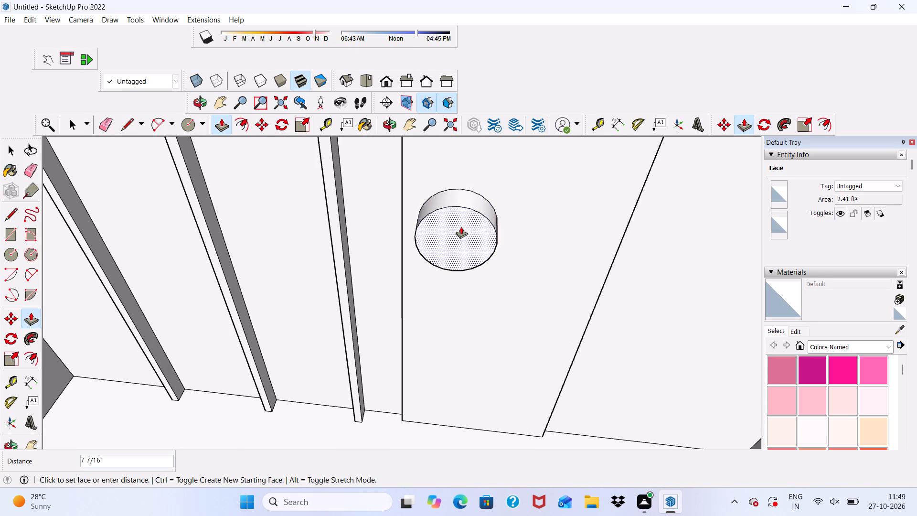
pyautogui.write('3"')
pyautogui.press('Return')
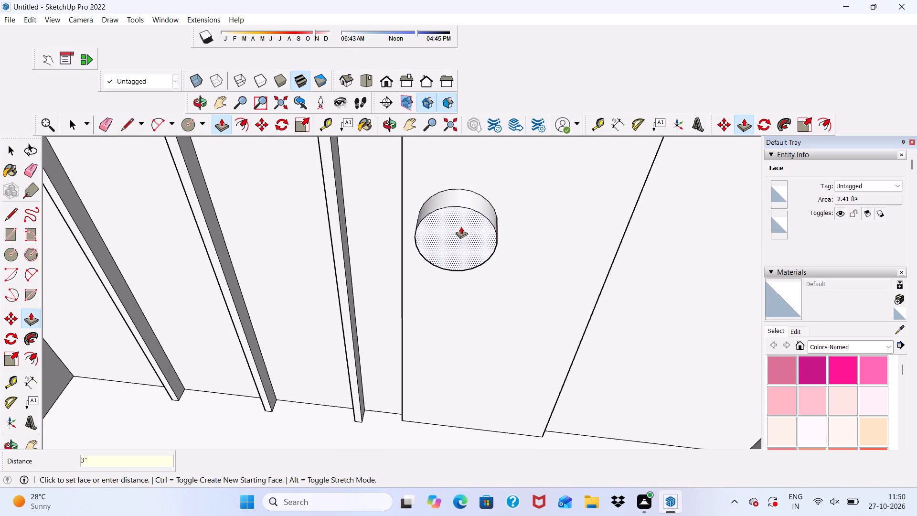
pyautogui.press('space')
# Examine the tall panel with its disc and the whole front facade from several distances and angles.
pyautogui.scroll(-11, 450, 275)
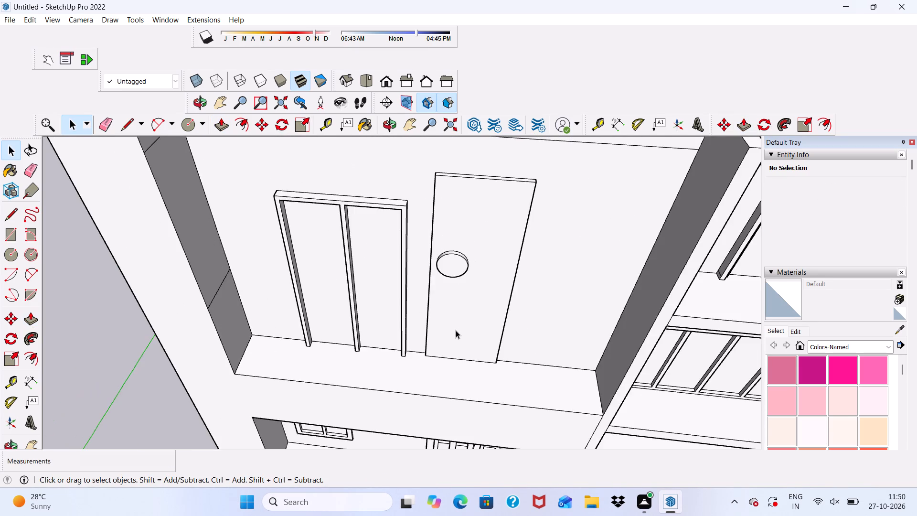
pyautogui.moveTo(456, 331); pyautogui.dragTo(451, 249, button='middle')
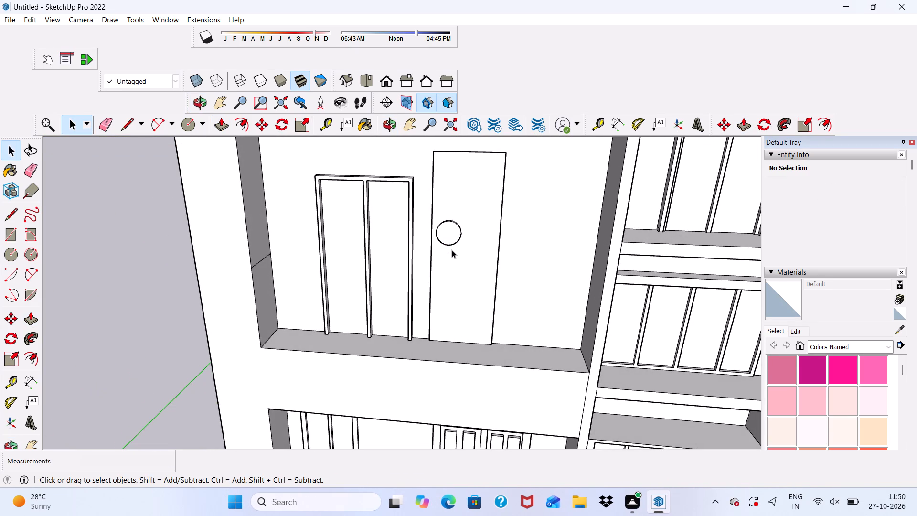
pyautogui.scroll(-11, 452, 250)
pyautogui.scroll(10, 404, 228)
pyautogui.scroll(-2, 406, 212)
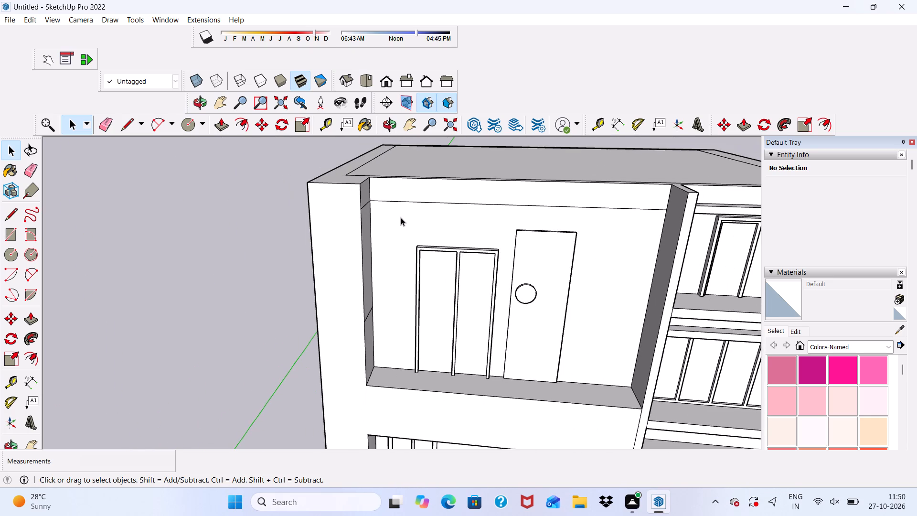
pyautogui.moveTo(400, 226); pyautogui.dragTo(397, 197, button='middle')
pyautogui.scroll(-6, 371, 169)
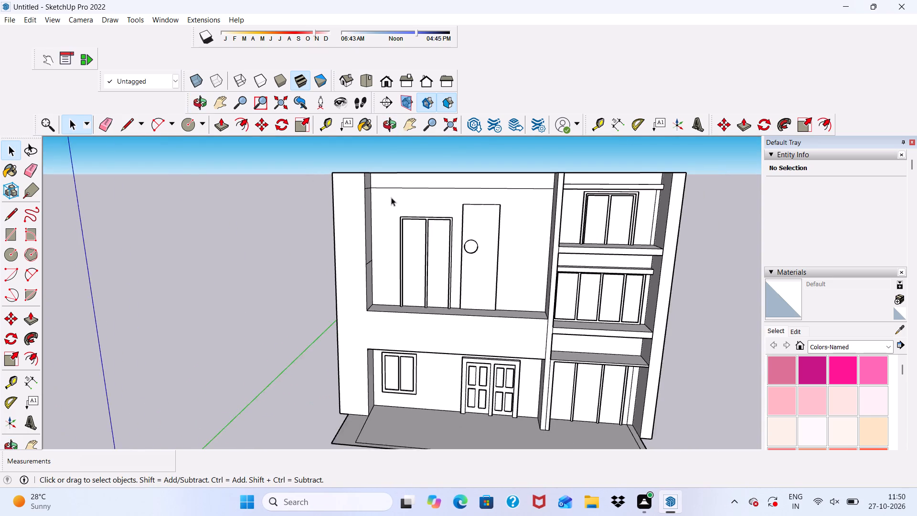
pyautogui.scroll(-9, 391, 197)
pyautogui.moveTo(418, 195); pyautogui.dragTo(418, 161, button='middle')
pyautogui.scroll(7, 418, 161)
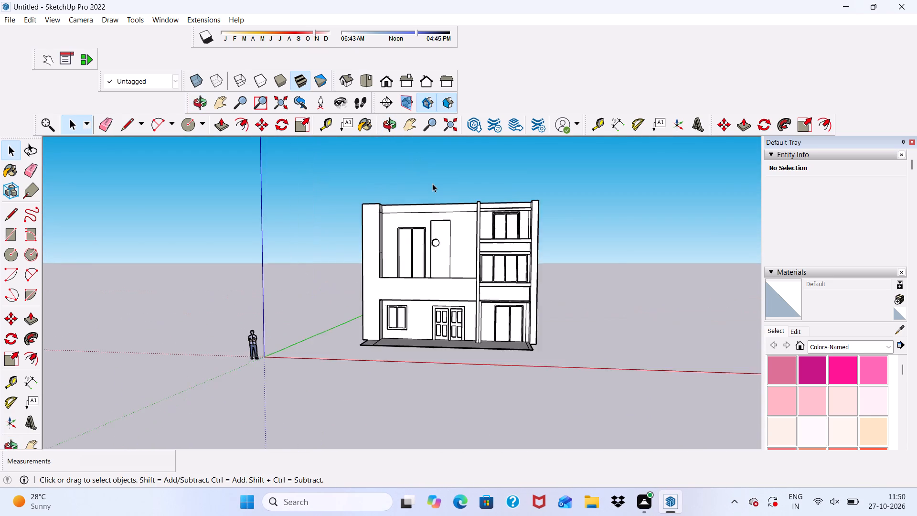
pyautogui.scroll(4, 432, 183)
pyautogui.scroll(-2, 432, 183)
pyautogui.moveTo(432, 200); pyautogui.dragTo(475, 205, button='middle')
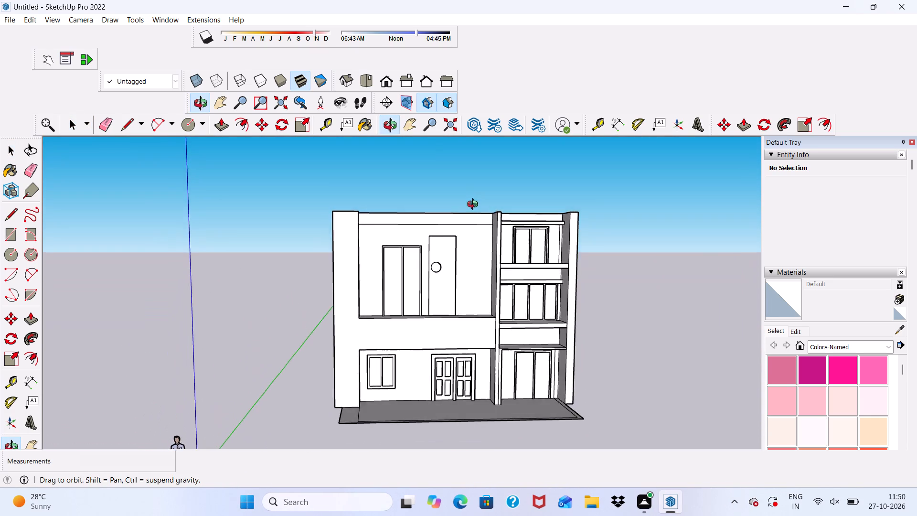
pyautogui.moveTo(475, 205); pyautogui.dragTo(378, 234, button='middle')
# Push/Pull the horizontal band above the recessed upper wall outward about 3' 5 9/16", flush with the front of the side pillar.
pyautogui.scroll(9, 376, 219)
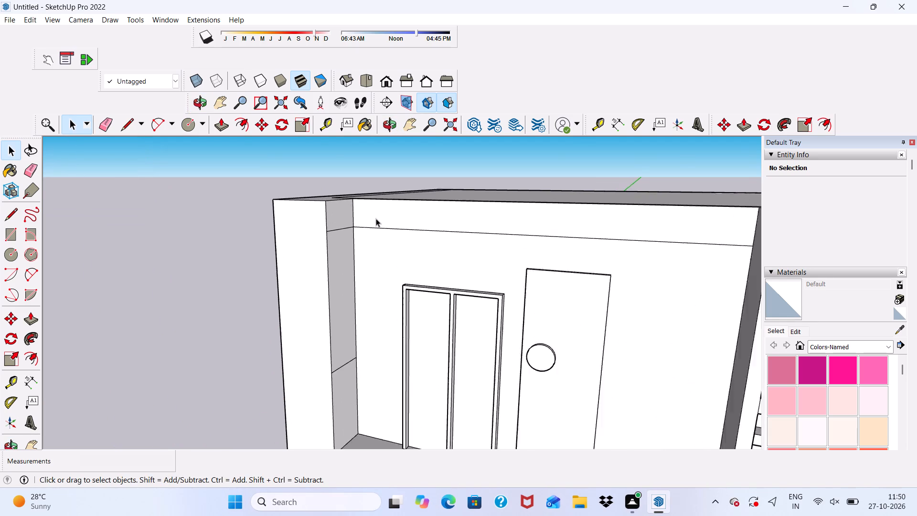
pyautogui.scroll(1, 376, 218)
pyautogui.click(376, 218)
pyautogui.scroll(-6, 374, 218)
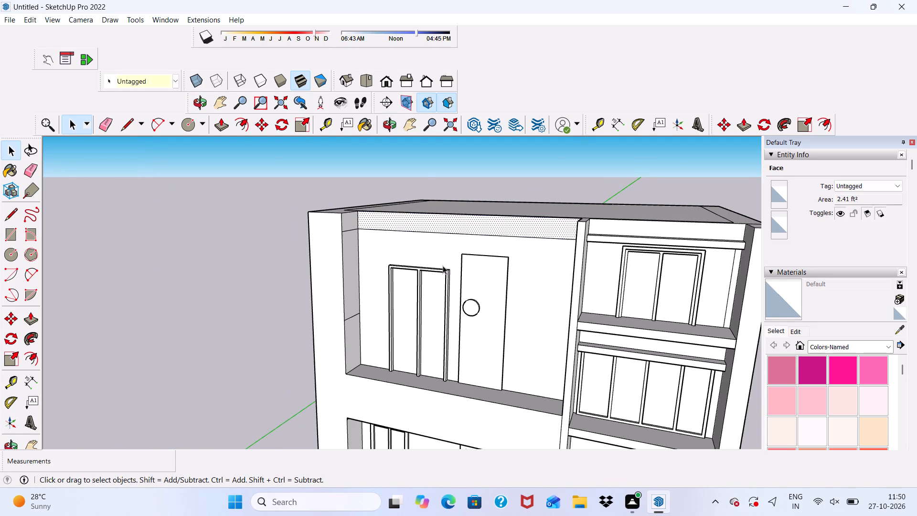
pyautogui.scroll(-2, 433, 251)
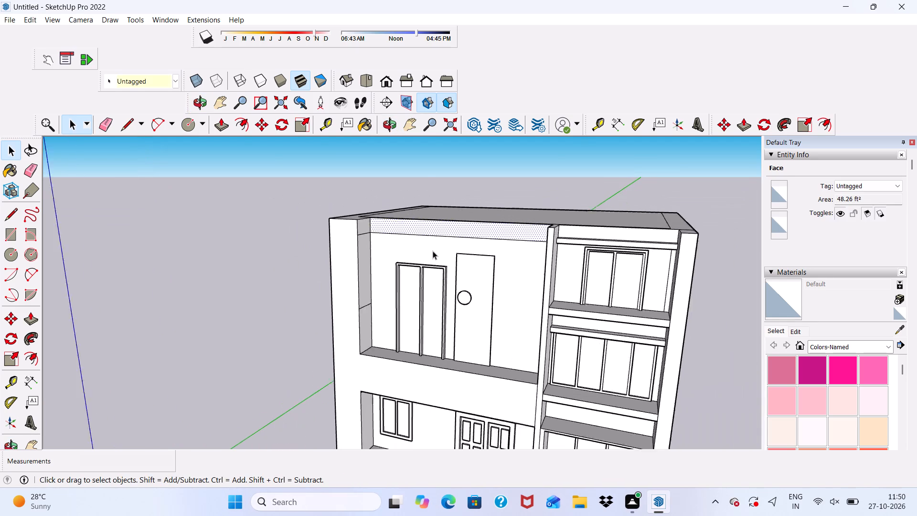
pyautogui.scroll(-3, 433, 251)
pyautogui.scroll(4, 348, 228)
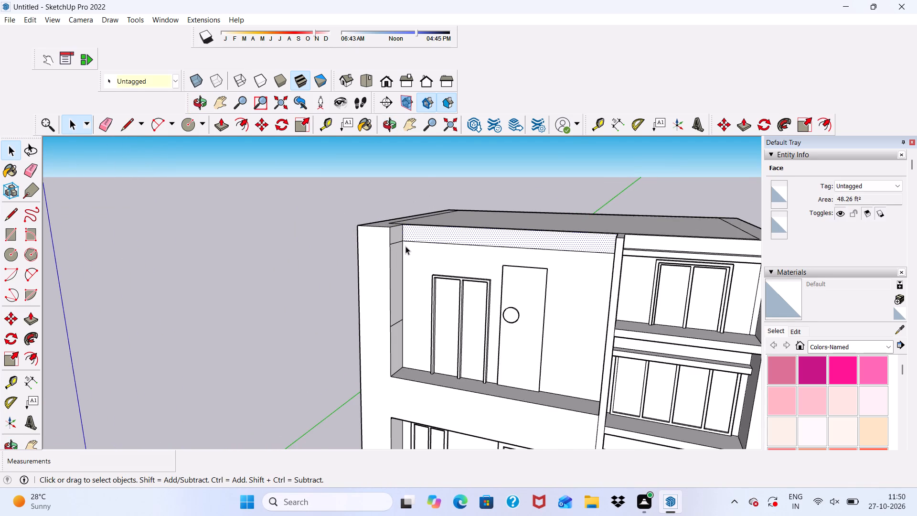
pyautogui.scroll(4, 407, 239)
pyautogui.click(216, 120)
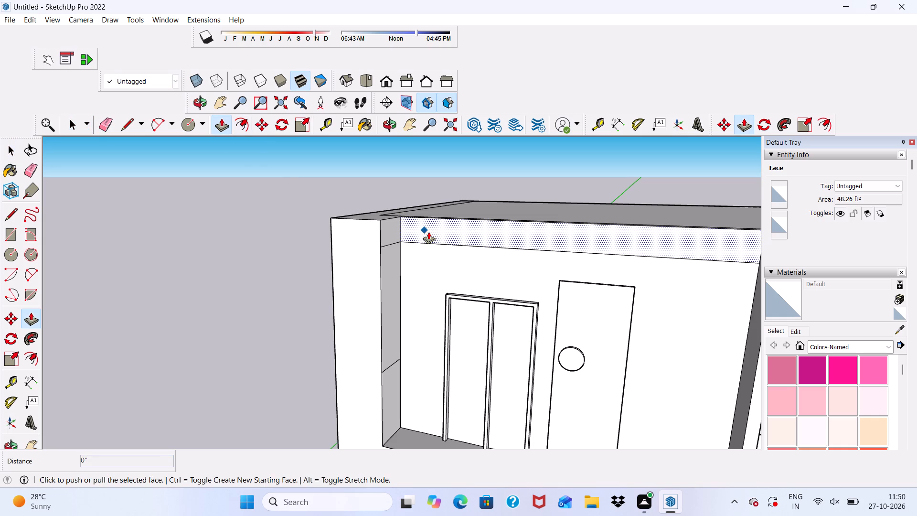
pyautogui.click(428, 232)
pyautogui.click(369, 236)
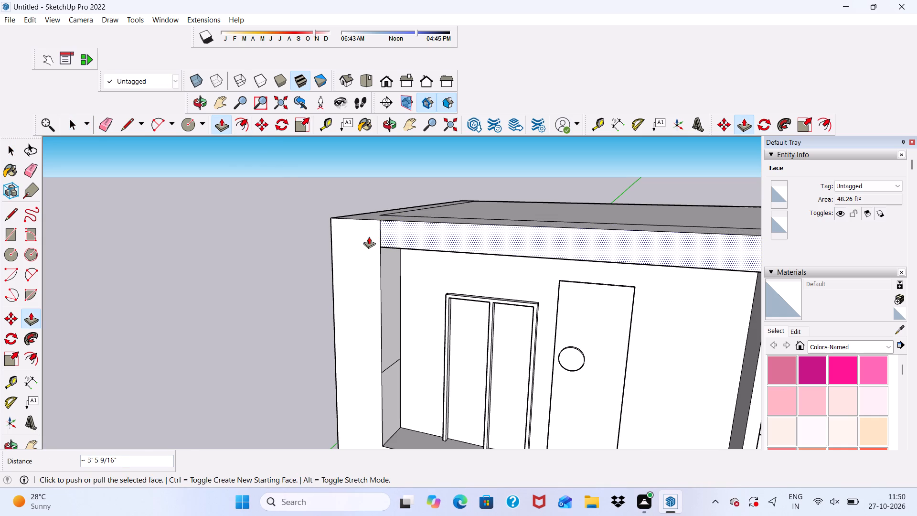
# Erase the short vertical edge between the top band and the wide outer pillar to merge their front faces.
pyautogui.scroll(-6, 372, 258)
pyautogui.moveTo(530, 307); pyautogui.dragTo(647, 268, button='middle')
pyautogui.scroll(4, 481, 254)
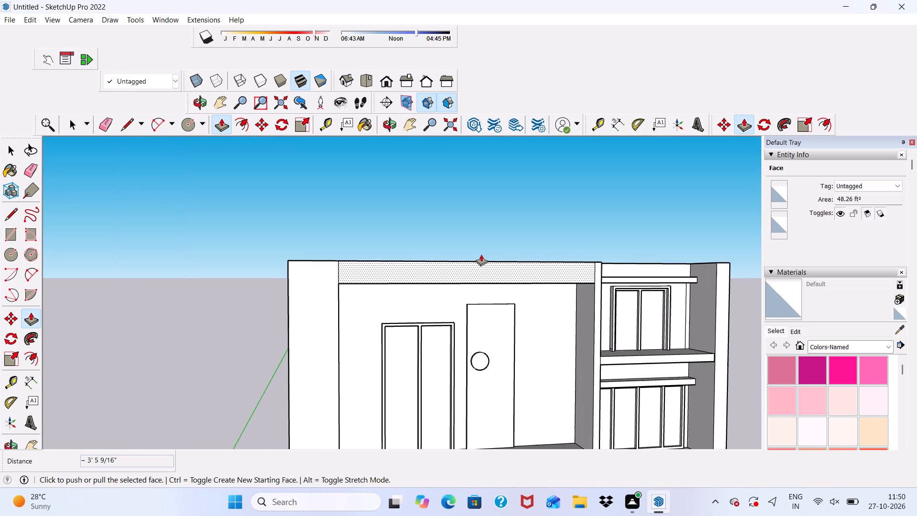
pyautogui.press('space')
pyautogui.scroll(4, 319, 279)
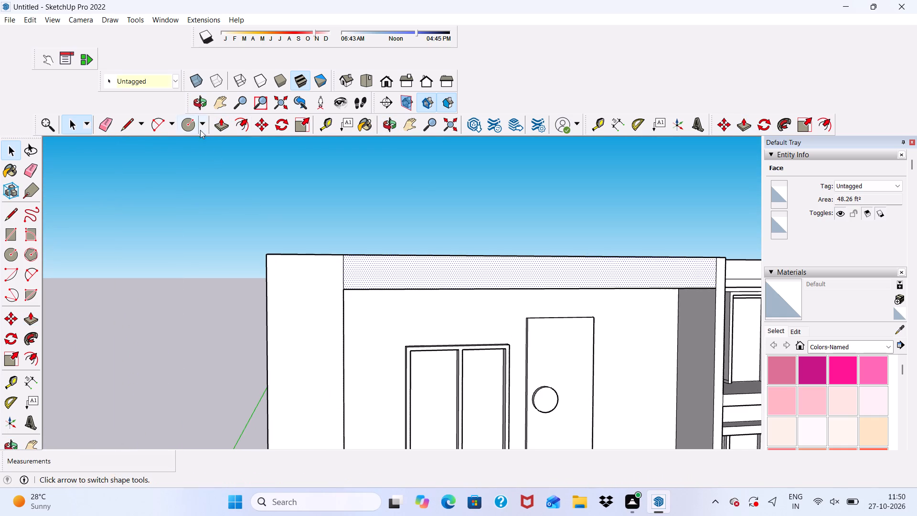
pyautogui.click(102, 126)
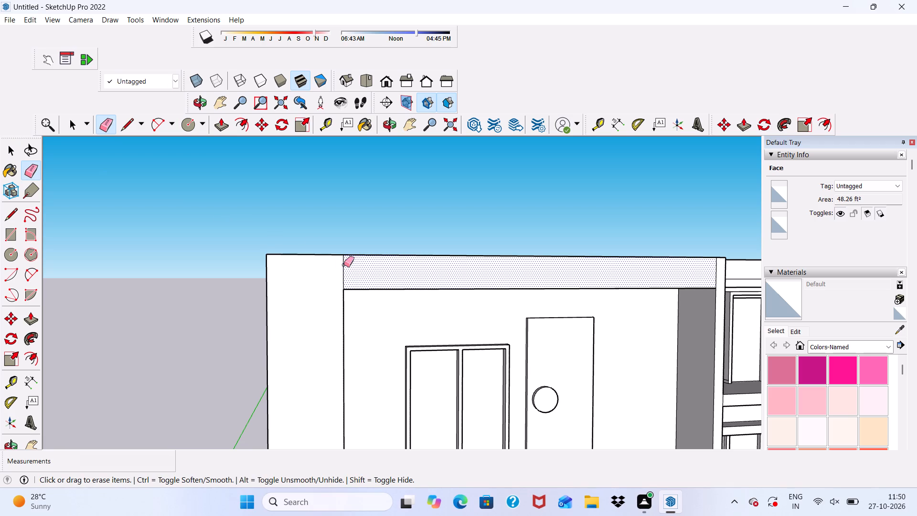
pyautogui.moveTo(344, 265); pyautogui.dragTo(341, 270)
# Erase the short vertical edge between the top band and the narrow column beside the balcony bays.
pyautogui.scroll(-6, 332, 241)
pyautogui.moveTo(511, 290); pyautogui.dragTo(490, 233, button='middle')
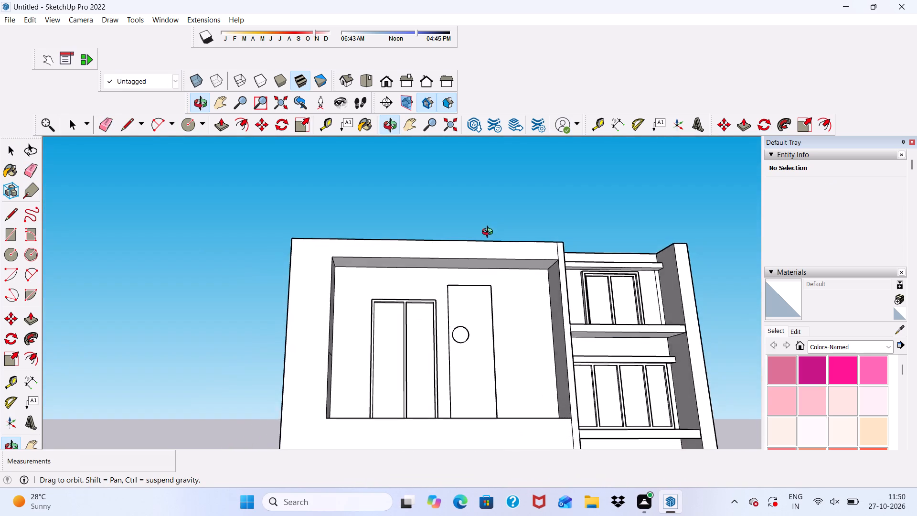
pyautogui.moveTo(490, 233); pyautogui.dragTo(468, 325, button='middle')
pyautogui.scroll(-5, 446, 262)
pyautogui.moveTo(434, 290); pyautogui.dragTo(434, 297, button='middle')
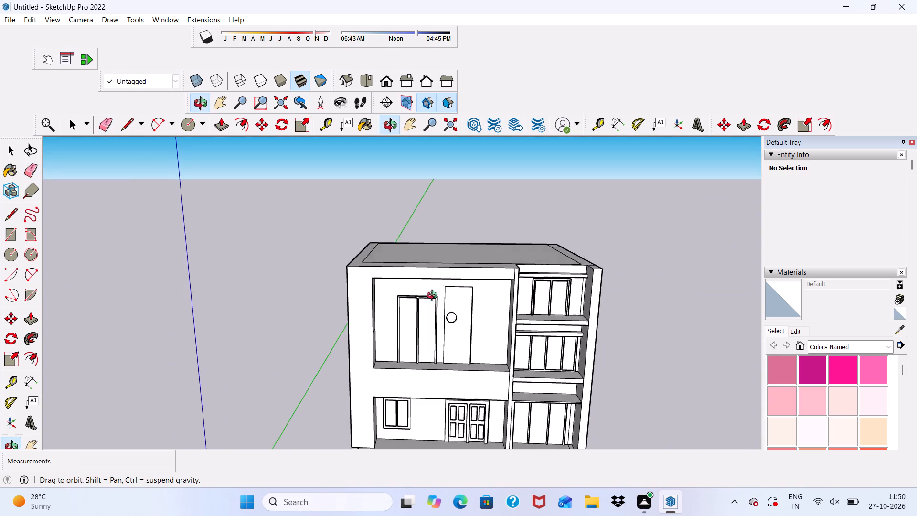
pyautogui.moveTo(434, 297); pyautogui.dragTo(409, 330, button='middle')
pyautogui.press('space')
pyautogui.scroll(5, 385, 277)
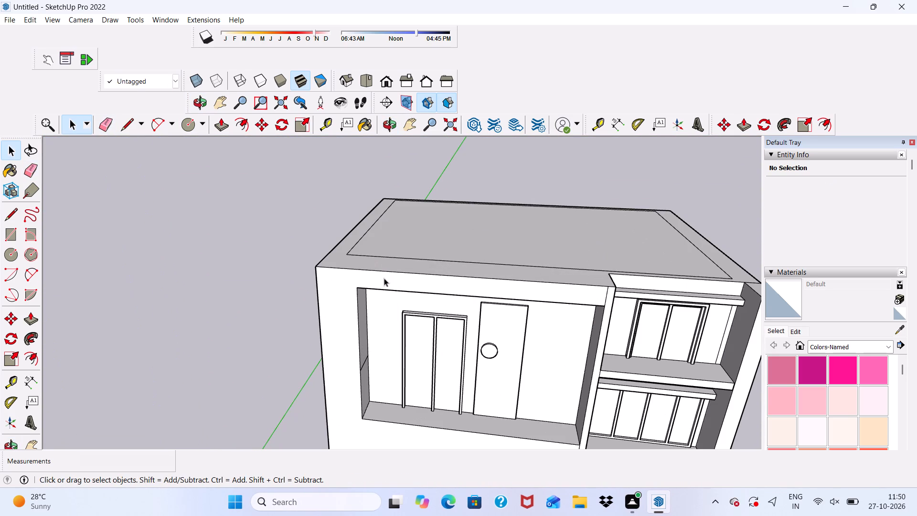
pyautogui.click(383, 281)
pyautogui.scroll(-3, 554, 304)
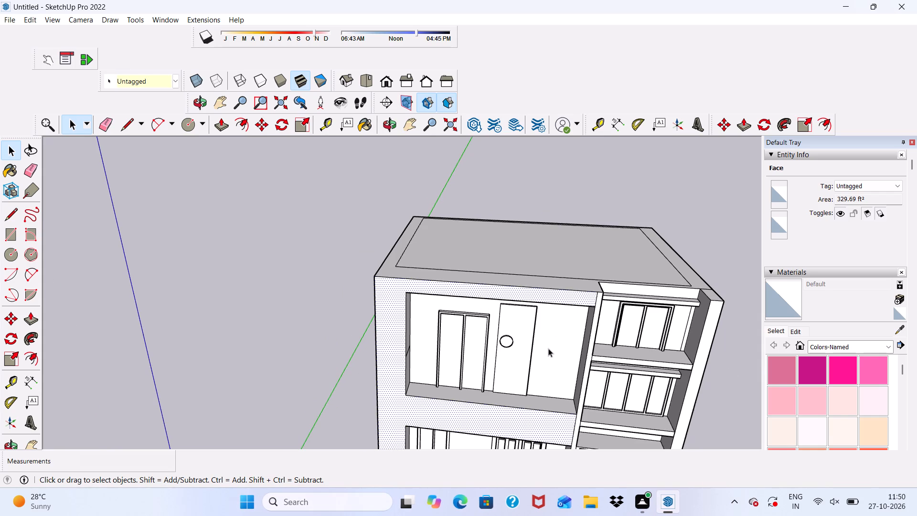
pyautogui.moveTo(548, 348); pyautogui.dragTo(594, 283, button='middle')
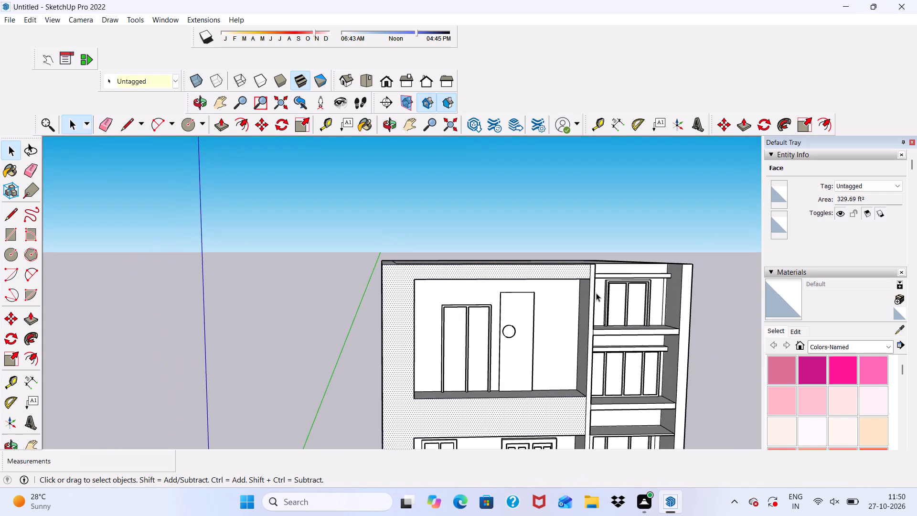
pyautogui.click(104, 123)
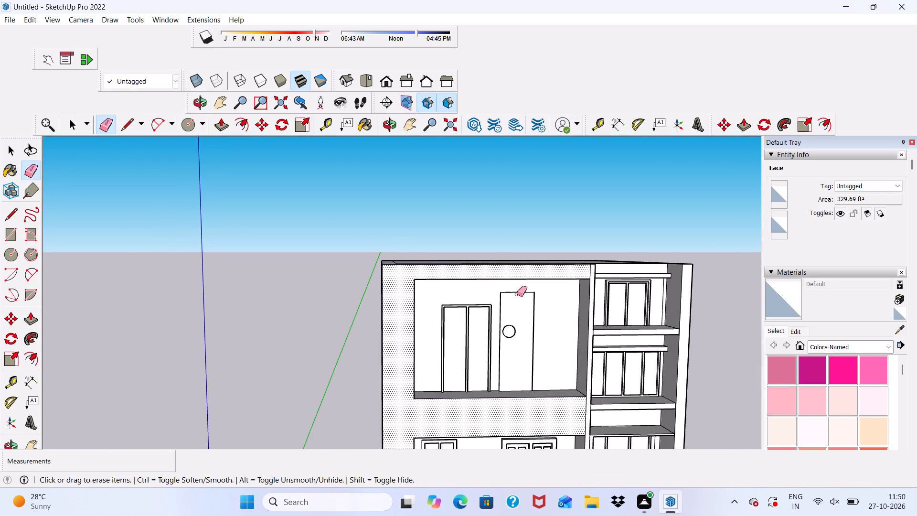
pyautogui.scroll(4, 521, 295)
pyautogui.scroll(4, 630, 272)
pyautogui.click(629, 253)
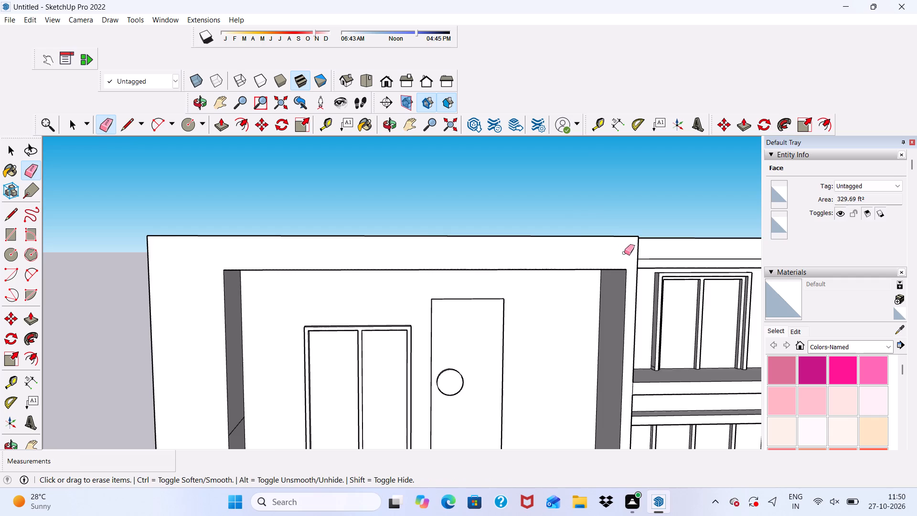
pyautogui.scroll(-5, 564, 216)
pyautogui.press('space')
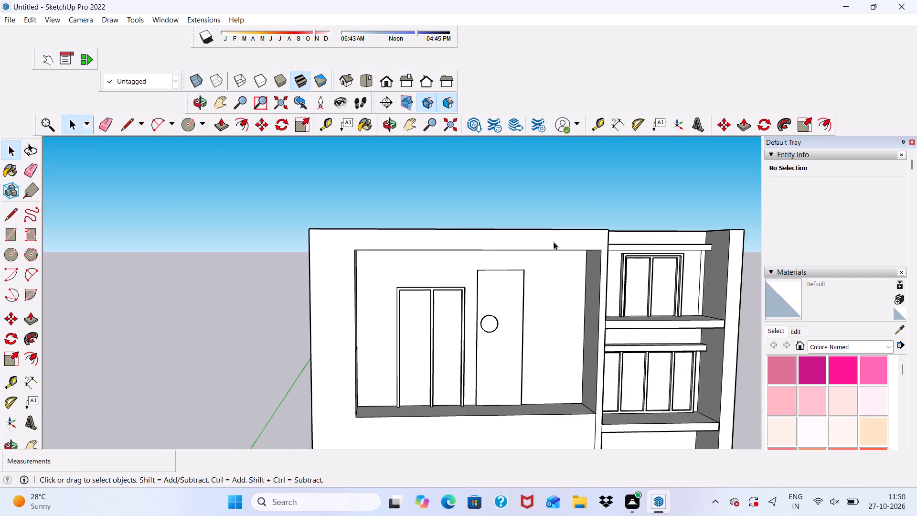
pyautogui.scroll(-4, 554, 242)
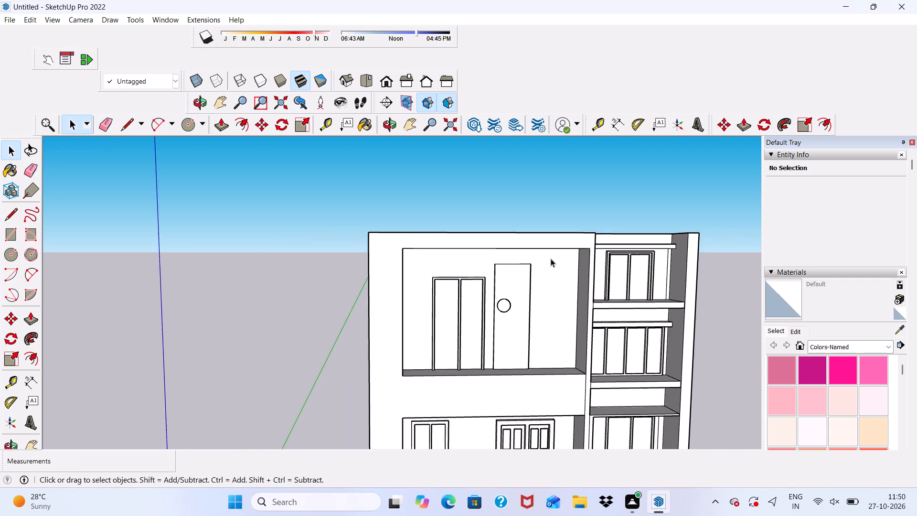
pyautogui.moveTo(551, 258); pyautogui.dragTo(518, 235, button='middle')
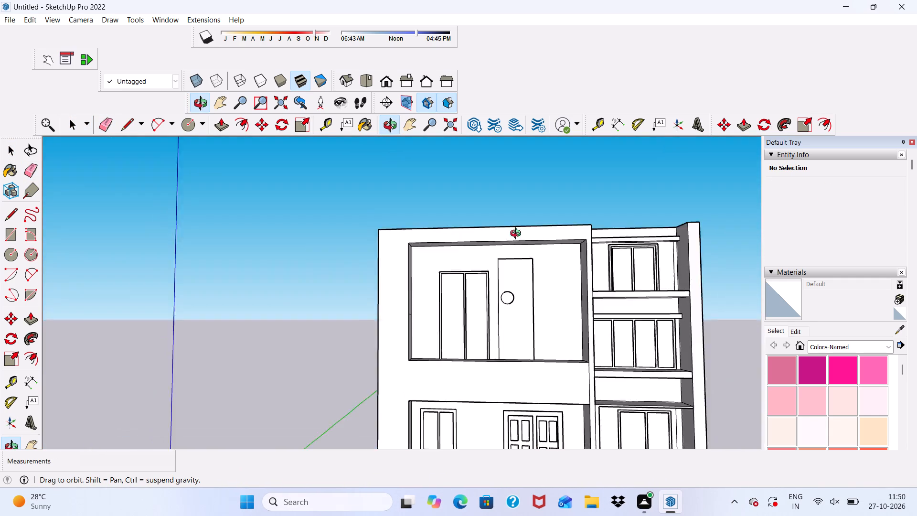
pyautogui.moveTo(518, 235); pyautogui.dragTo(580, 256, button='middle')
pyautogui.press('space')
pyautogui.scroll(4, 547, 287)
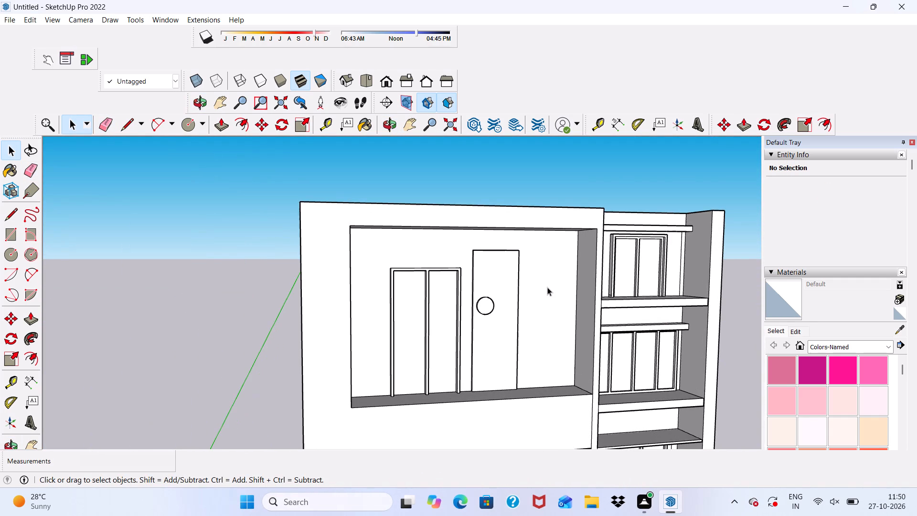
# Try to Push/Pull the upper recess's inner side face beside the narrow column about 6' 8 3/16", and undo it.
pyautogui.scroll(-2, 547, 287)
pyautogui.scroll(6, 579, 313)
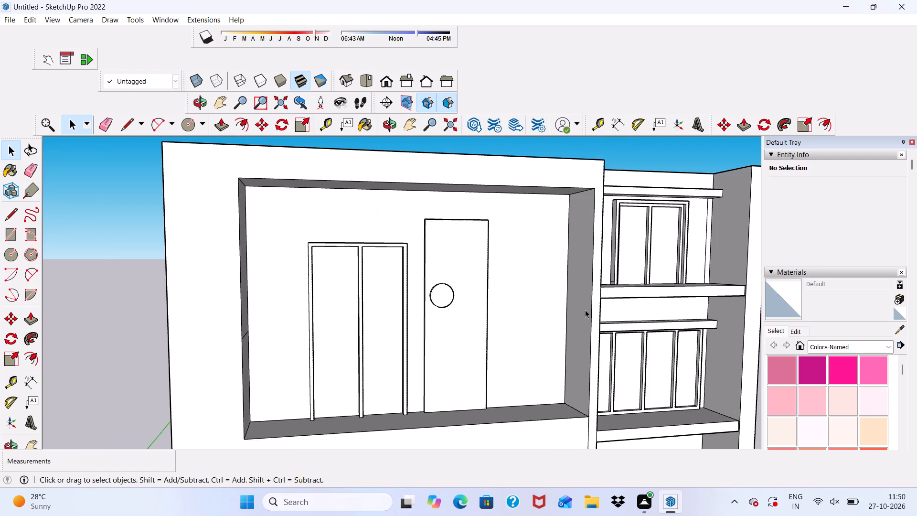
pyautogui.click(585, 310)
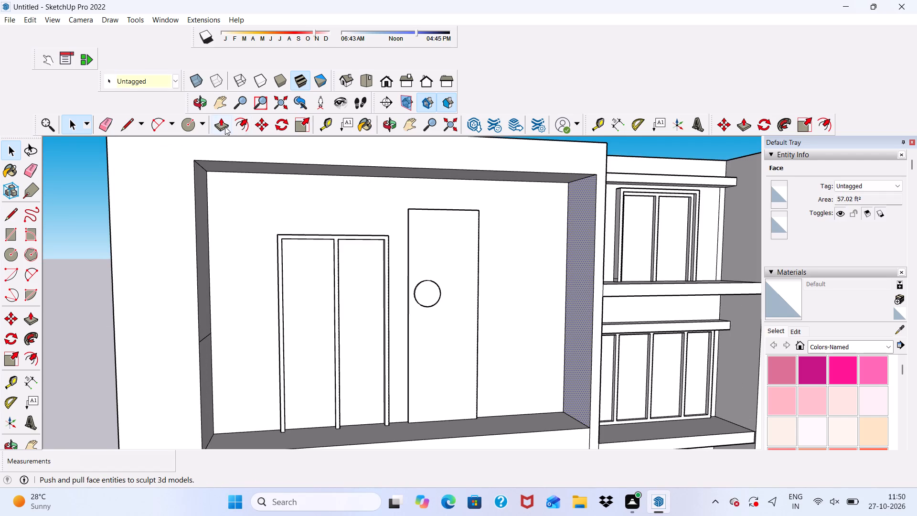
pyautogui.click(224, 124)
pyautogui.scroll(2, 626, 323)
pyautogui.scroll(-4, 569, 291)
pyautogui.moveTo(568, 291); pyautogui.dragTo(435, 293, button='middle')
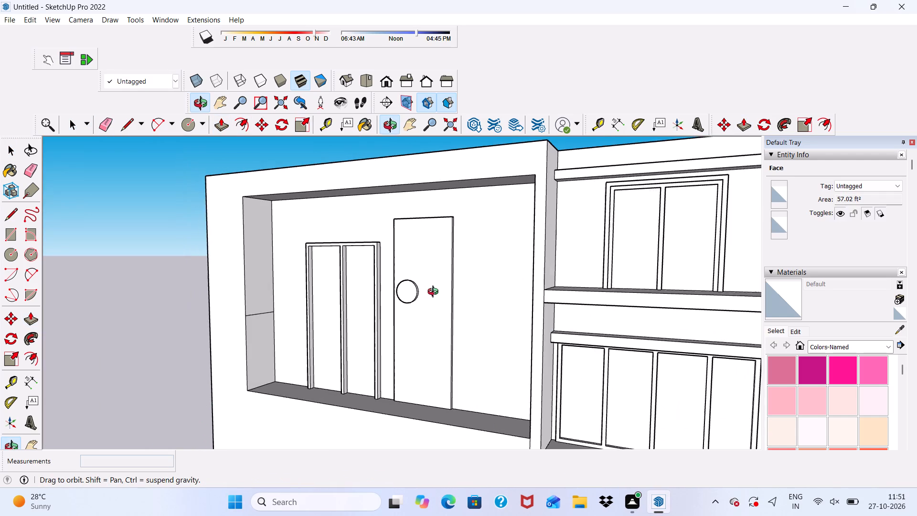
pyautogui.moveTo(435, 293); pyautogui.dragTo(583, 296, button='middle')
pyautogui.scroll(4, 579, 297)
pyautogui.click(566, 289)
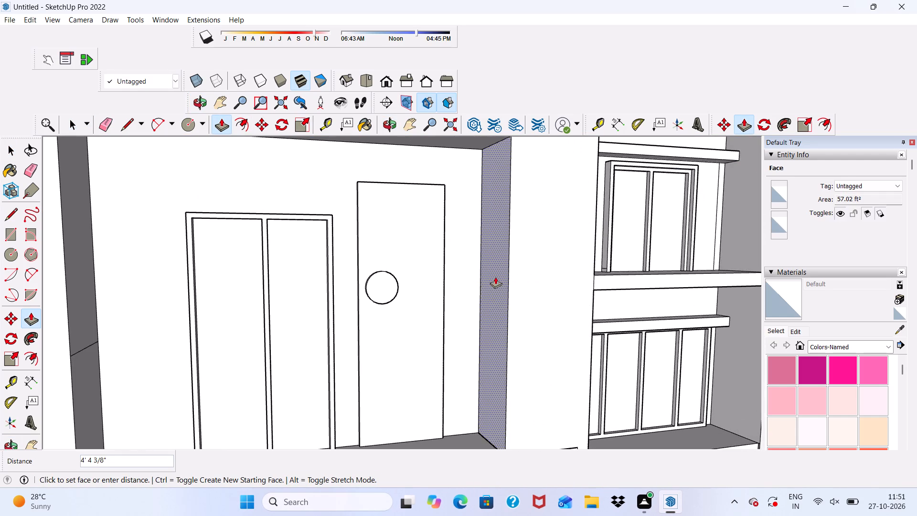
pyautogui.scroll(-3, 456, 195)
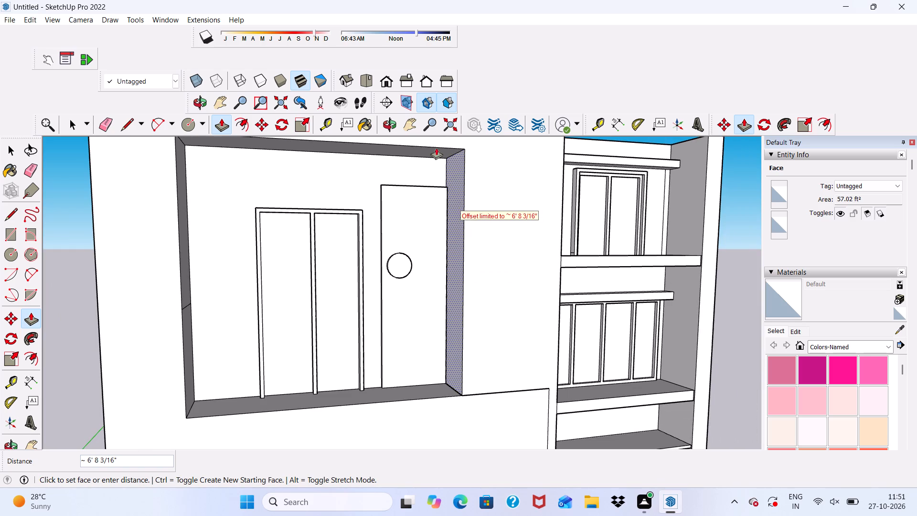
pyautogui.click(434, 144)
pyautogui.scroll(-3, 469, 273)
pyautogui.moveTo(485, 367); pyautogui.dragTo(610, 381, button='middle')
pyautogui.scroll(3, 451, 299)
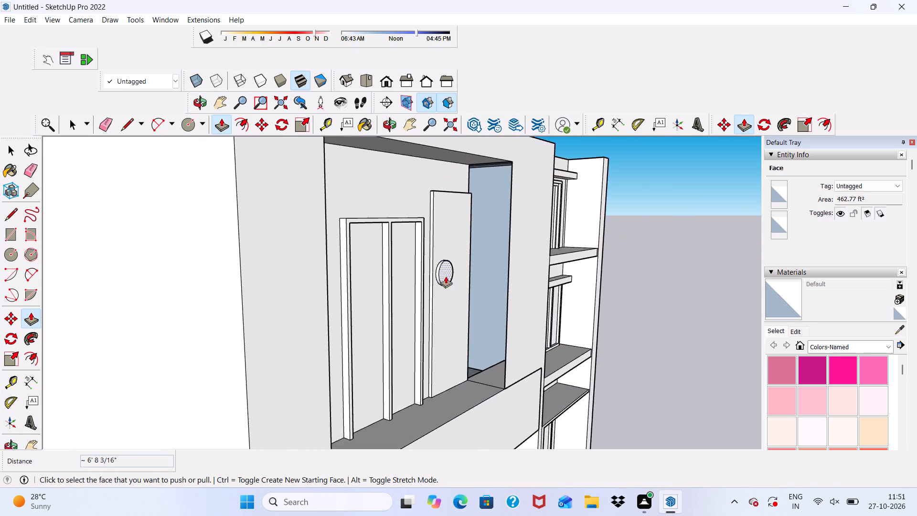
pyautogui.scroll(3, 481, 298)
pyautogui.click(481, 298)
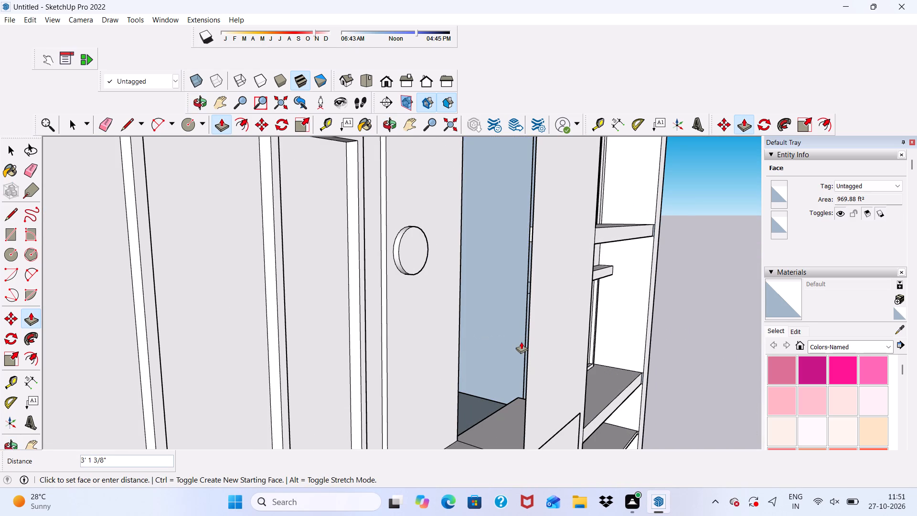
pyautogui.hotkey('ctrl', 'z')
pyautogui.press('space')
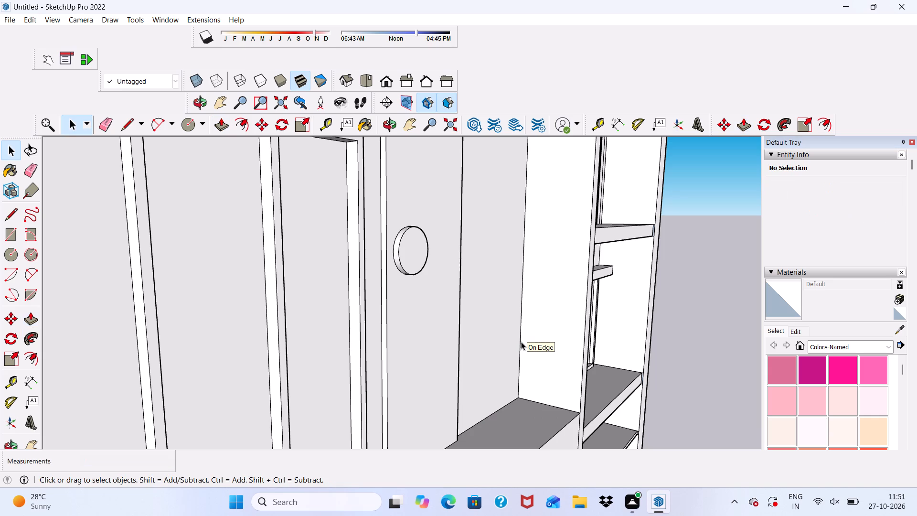
# Examine the recessed upper wall and the whole front facade from several distances and angles.
pyautogui.scroll(-5, 521, 342)
pyautogui.moveTo(521, 356); pyautogui.dragTo(379, 377, button='middle')
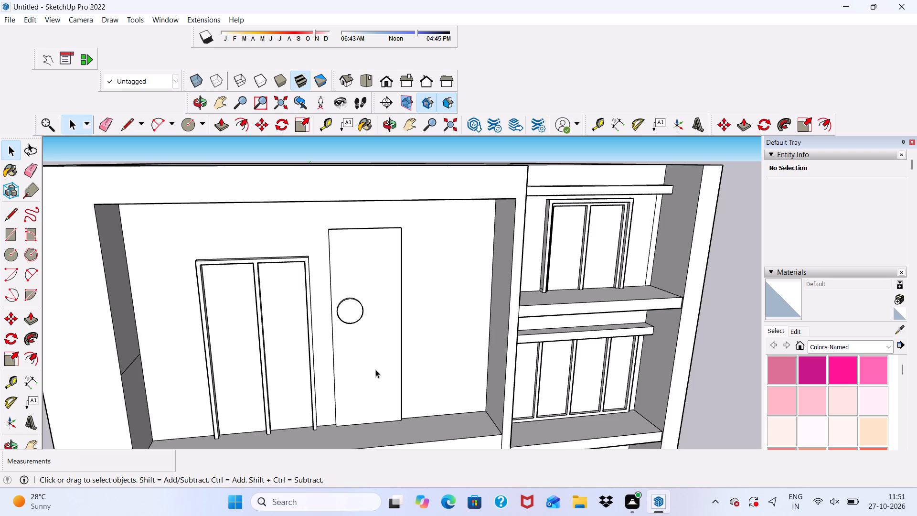
pyautogui.scroll(1, 376, 364)
pyautogui.scroll(-3, 376, 364)
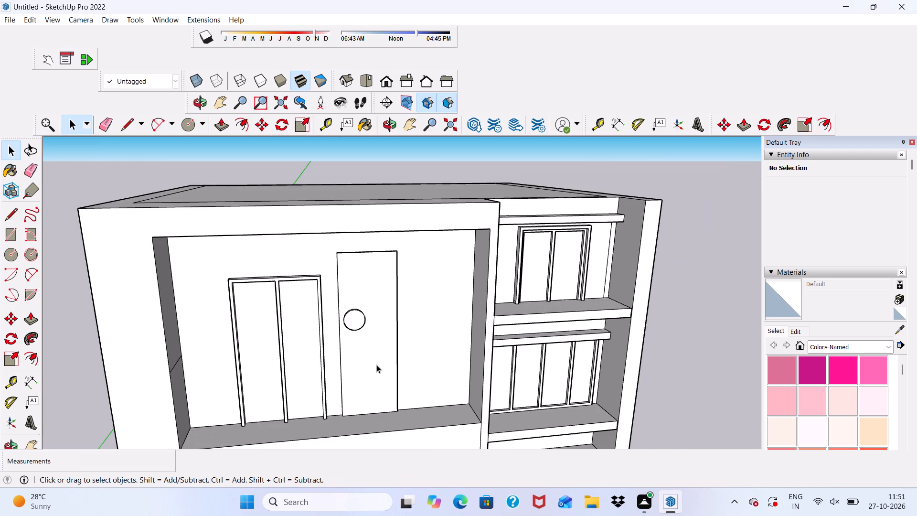
pyautogui.scroll(-1, 376, 365)
pyautogui.moveTo(401, 385); pyautogui.dragTo(363, 330, button='middle')
pyautogui.scroll(-12, 354, 307)
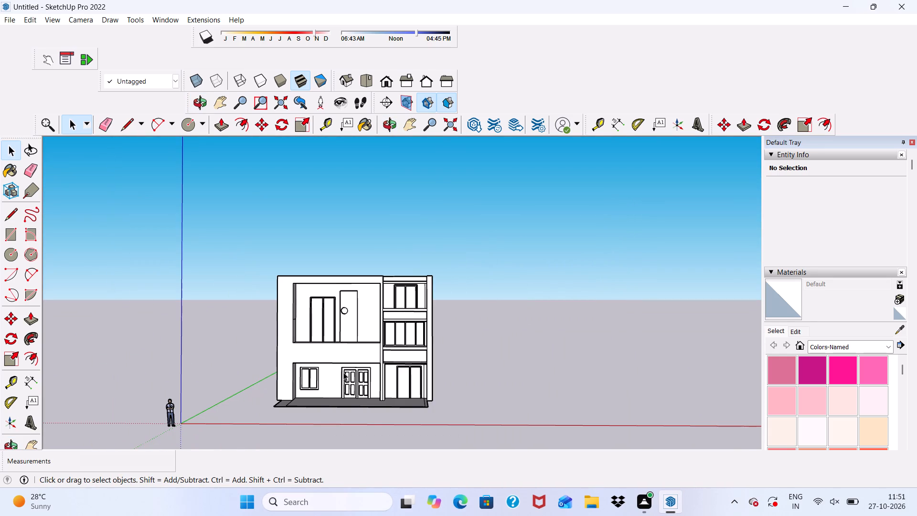
pyautogui.moveTo(344, 372); pyautogui.dragTo(276, 386, button='middle')
pyautogui.scroll(1, 343, 372)
pyautogui.scroll(5, 263, 331)
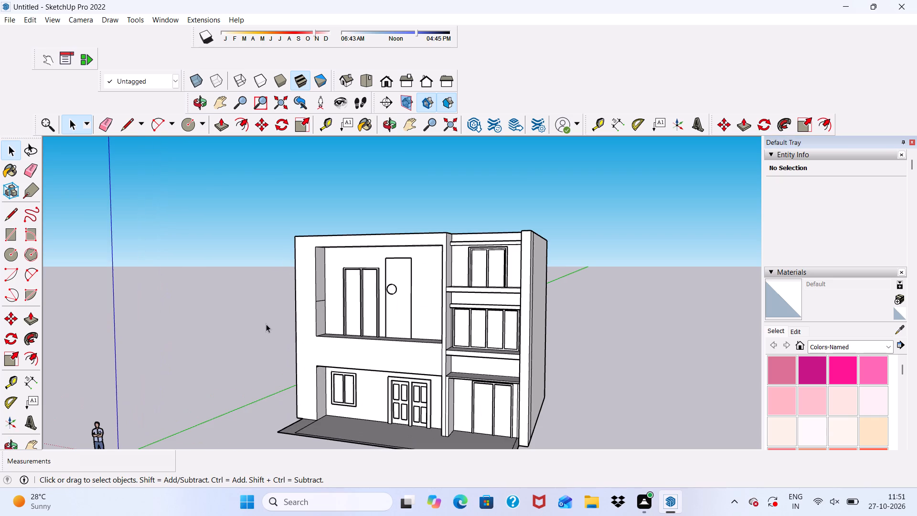
# Undo the edge erasures and the outward extrusion of the top band above the recessed upper wall.
pyautogui.hotkey('ctrl', 'z')
pyautogui.scroll(-1, 323, 338)
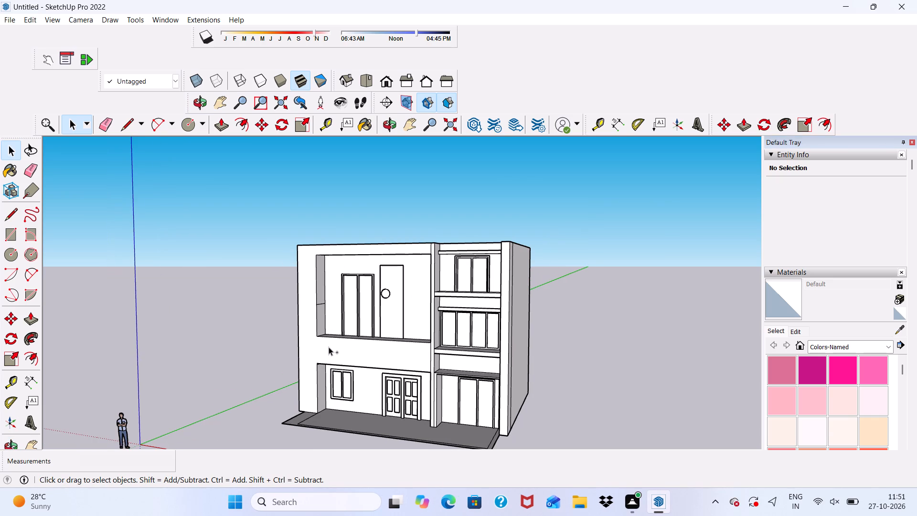
pyautogui.hotkey('ctrl', 'z')
pyautogui.hotkey('ctrl', 'z')
pyautogui.hotkey('ctrl', 'z')
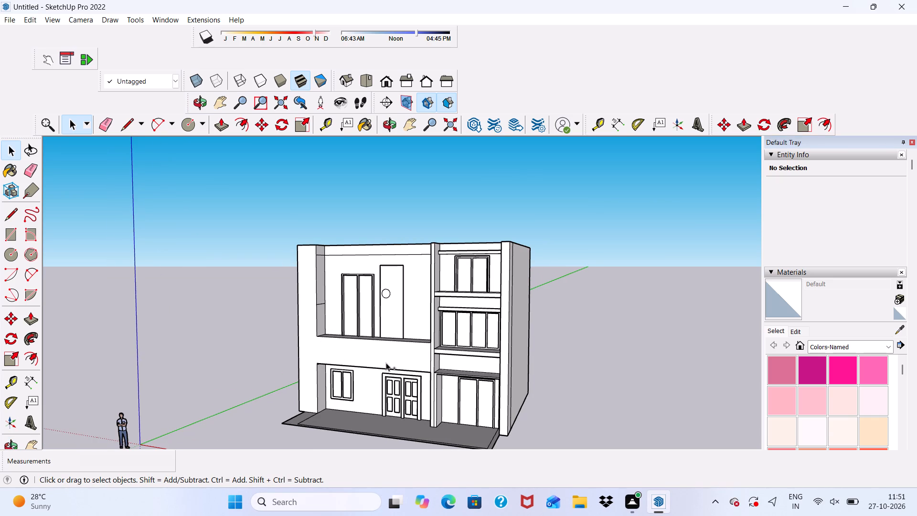
pyautogui.press('space')
pyautogui.scroll(4, 313, 343)
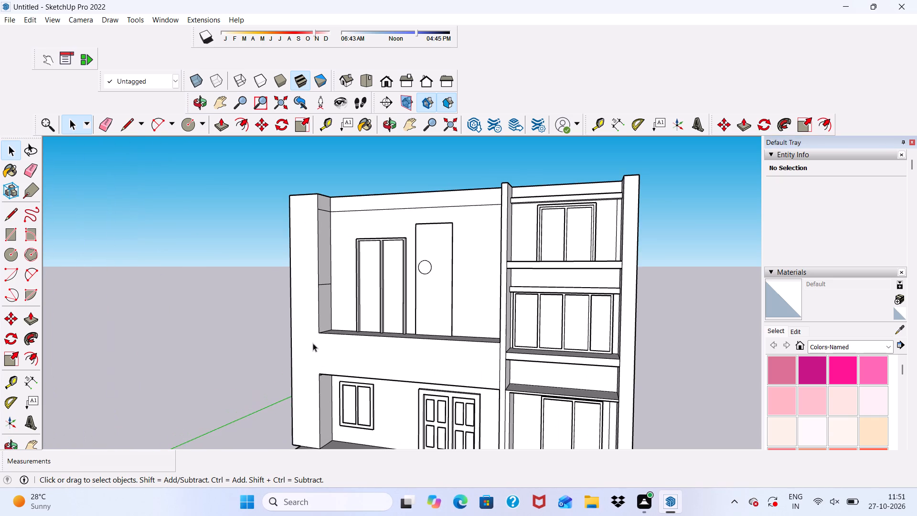
# Undo the disc, the tall panel and the raised depth of the divided frame on the upper wall.
pyautogui.hotkey('ctrl', 'z')
pyautogui.hotkey('ctrl', 'z')
pyautogui.hotkey('ctrl', 'z')
pyautogui.hotkey('ctrl', 'z')
pyautogui.hotkey('ctrl', 'z')
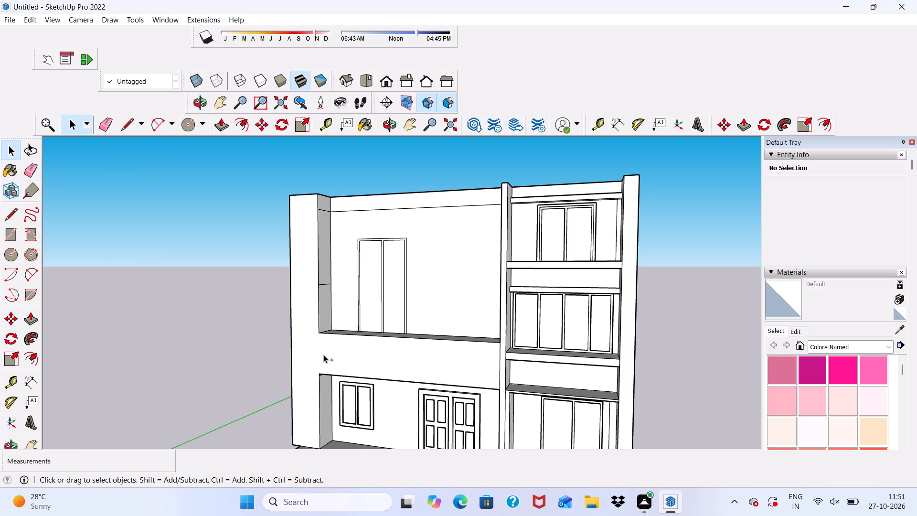
# Undo the frame's dividers, guides and outline on the upper wall, back to the previous height of the low wall below.
pyautogui.hotkey('ctrl', 'z')
pyautogui.hotkey('ctrl', 'z')
pyautogui.hotkey('ctrl', 'z')
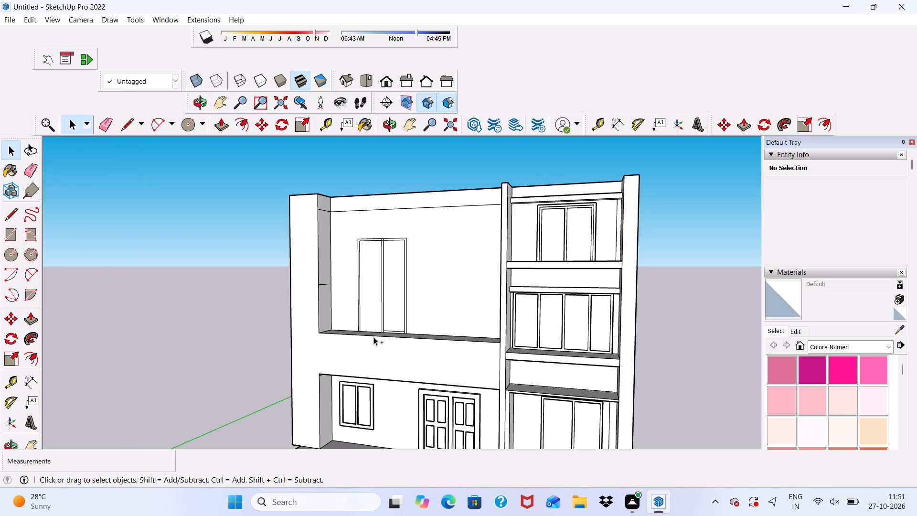
pyautogui.press('z')
pyautogui.hotkey('ctrl', 'z')
pyautogui.hotkey('ctrl', 'z')
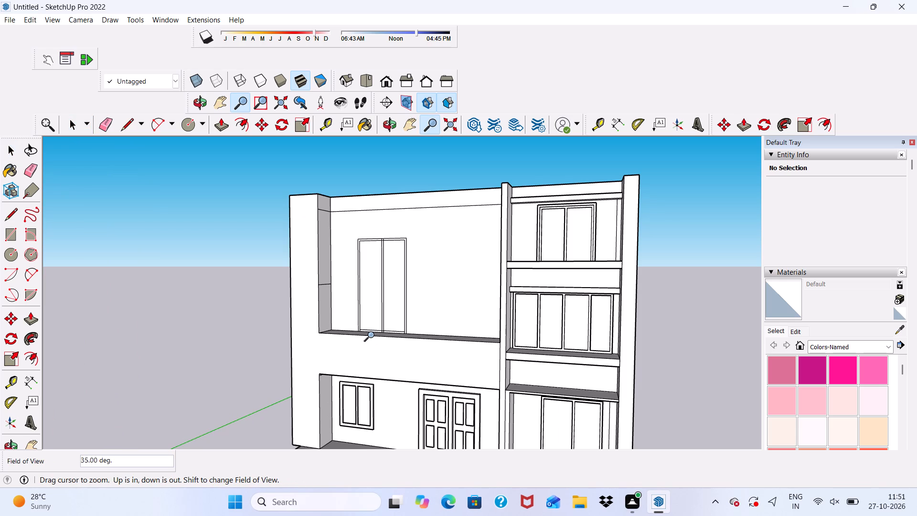
pyautogui.hotkey('ctrl', 'z')
pyautogui.hotkey('ctrl', 'z')
pyautogui.hotkey('ctrl', 'z')
pyautogui.hotkey('ctrl', 'z')
pyautogui.hotkey('ctrl', 'z')
pyautogui.hotkey('ctrl', 'z')
pyautogui.hotkey('ctrl', 'z')
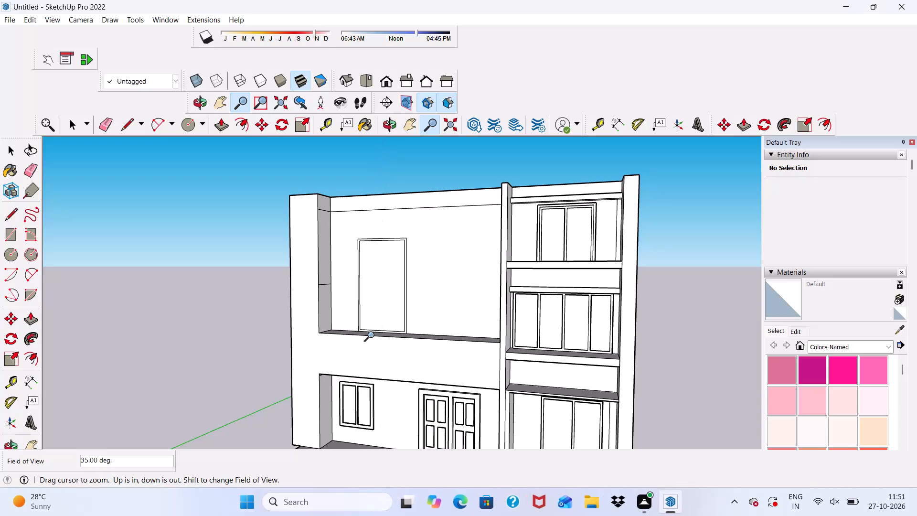
pyautogui.hotkey('ctrl', 'z')
pyautogui.hotkey('ctrl', 'z')
pyautogui.hotkey('ctrl', 'z')
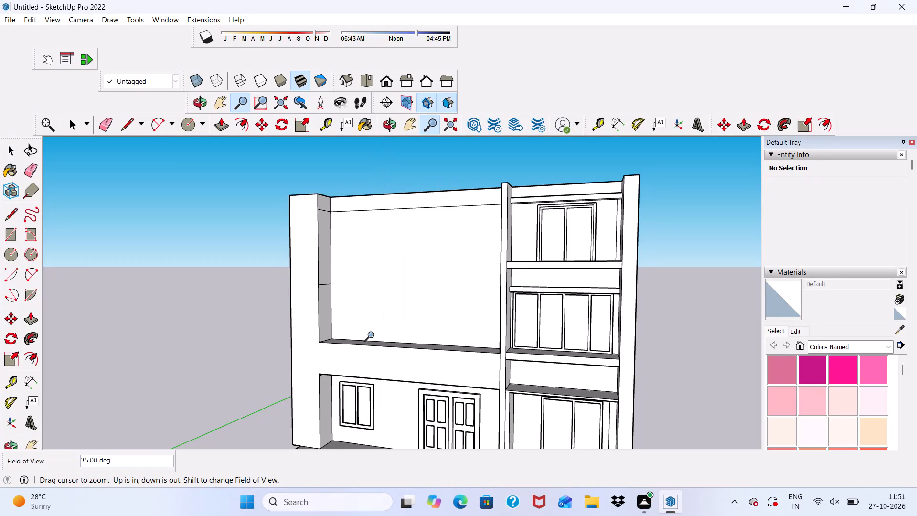
# Undo the projecting low wall, the erased horizontal line on the upper wall and the wide outer pillar's forward extrusion.
pyautogui.hotkey('ctrl', 'z')
pyautogui.hotkey('ctrl', 'z')
pyautogui.hotkey('ctrl', 'z')
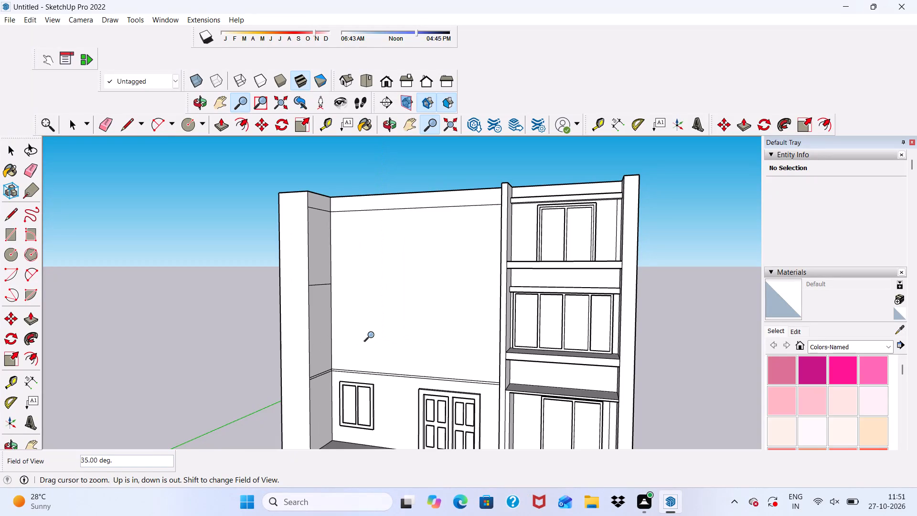
pyautogui.hotkey('ctrl', 'z')
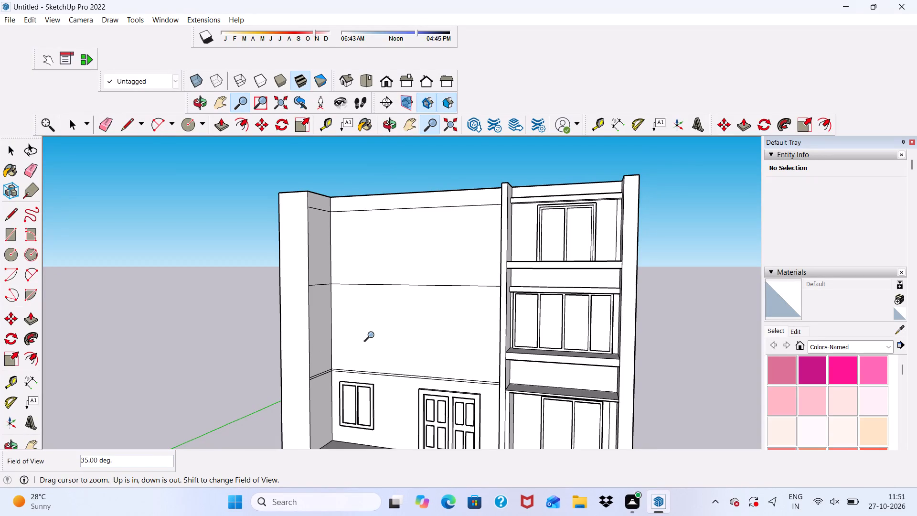
pyautogui.hotkey('ctrl', 'z')
pyautogui.press('space')
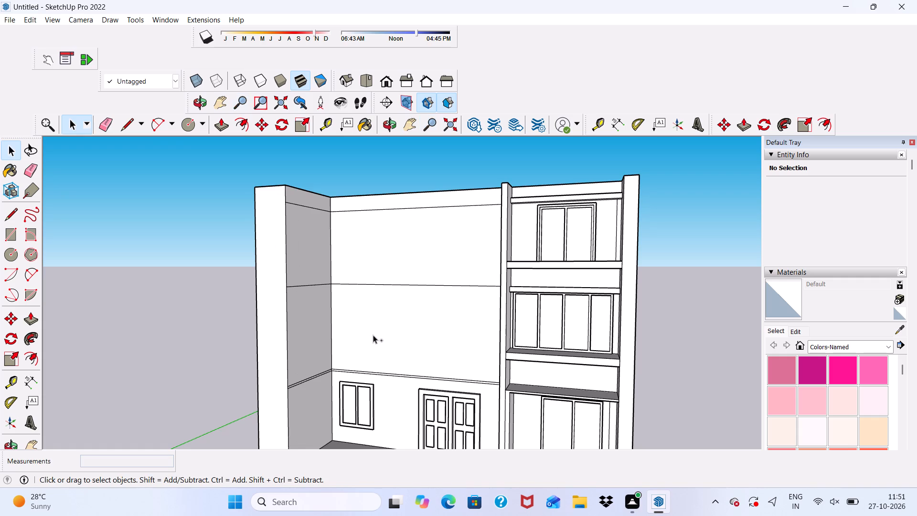
pyautogui.hotkey('ctrl', 'z')
pyautogui.press('space')
# Push/Pull the building's blank side wall beside the wide outer pillar outward 4' 3 1/4".
pyautogui.scroll(-4, 371, 305)
pyautogui.scroll(1, 328, 325)
pyautogui.moveTo(328, 325); pyautogui.dragTo(616, 334, button='middle')
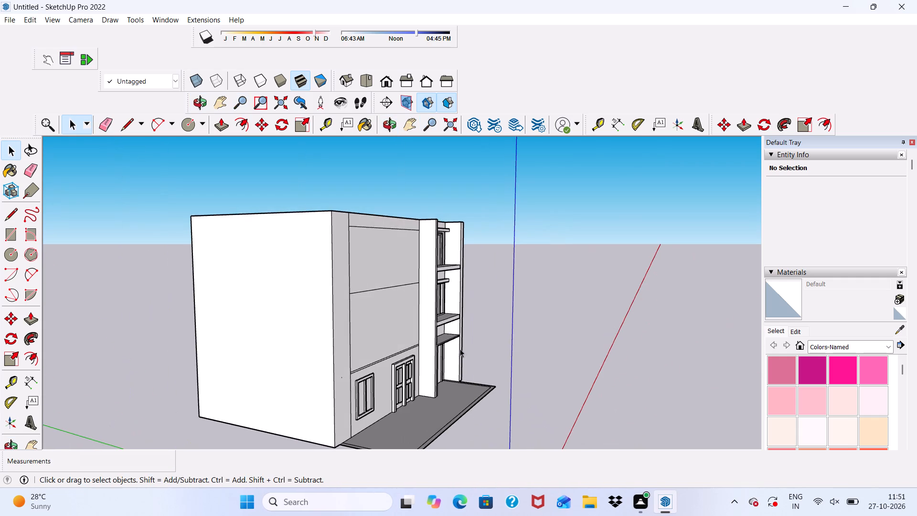
pyautogui.scroll(-1, 328, 344)
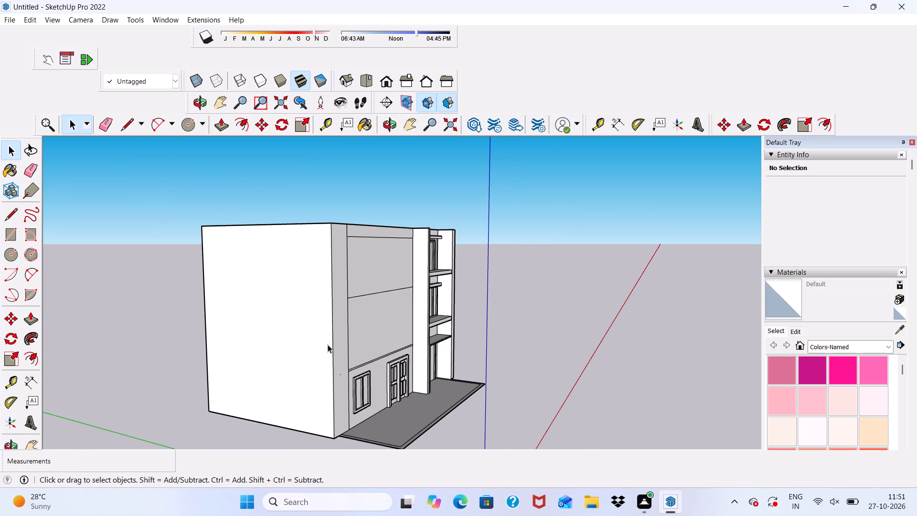
pyautogui.click(325, 334)
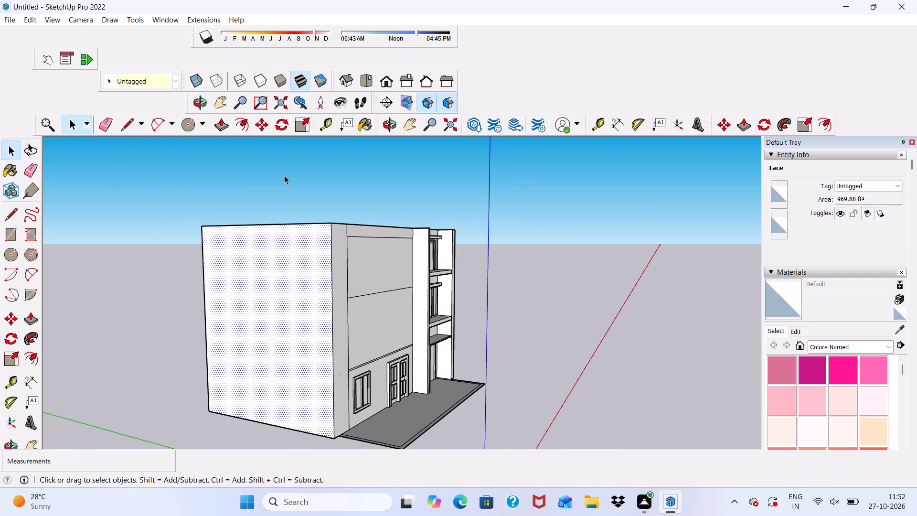
pyautogui.click(216, 120)
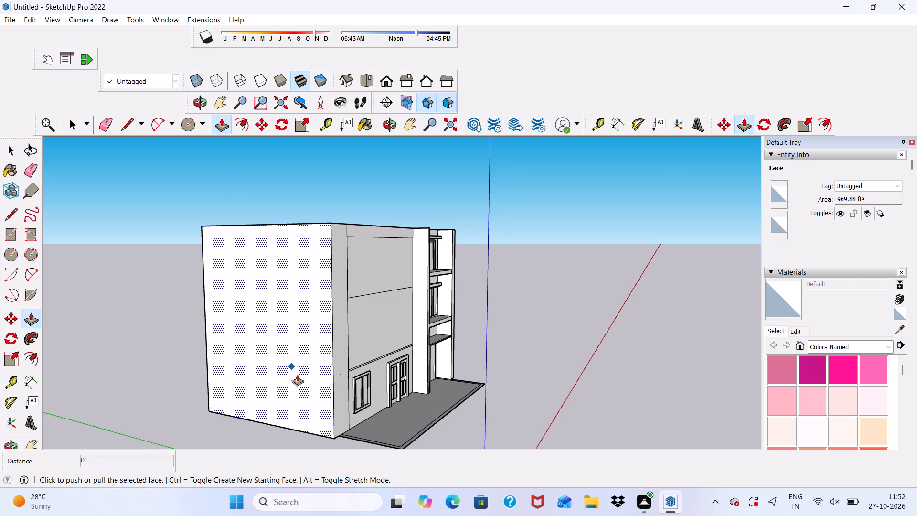
pyautogui.click(322, 402)
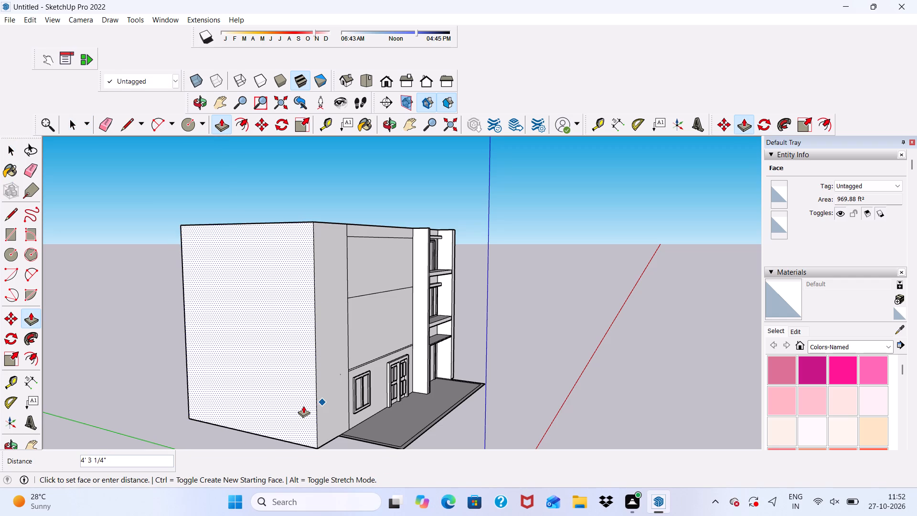
pyautogui.click(303, 406)
pyautogui.scroll(-2, 309, 389)
pyautogui.moveTo(320, 399); pyautogui.dragTo(139, 372, button='middle')
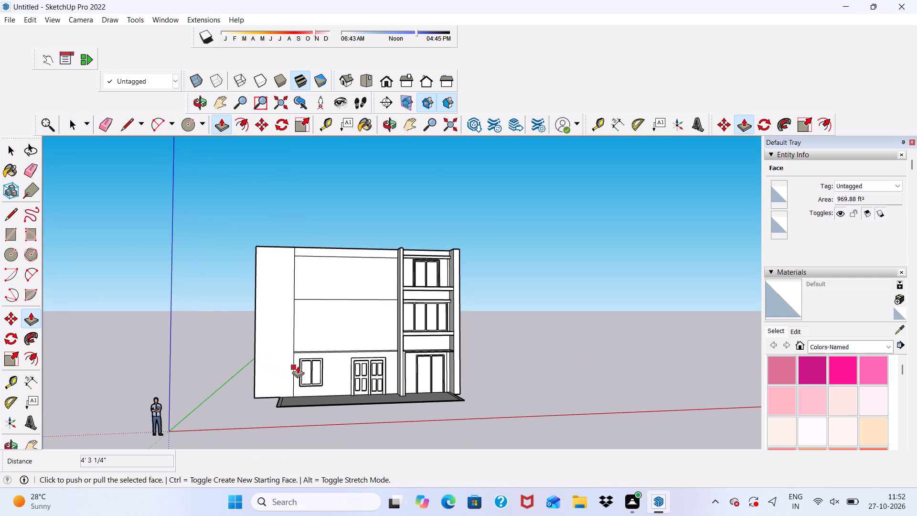
pyautogui.scroll(-4, 281, 271)
pyautogui.press('space')
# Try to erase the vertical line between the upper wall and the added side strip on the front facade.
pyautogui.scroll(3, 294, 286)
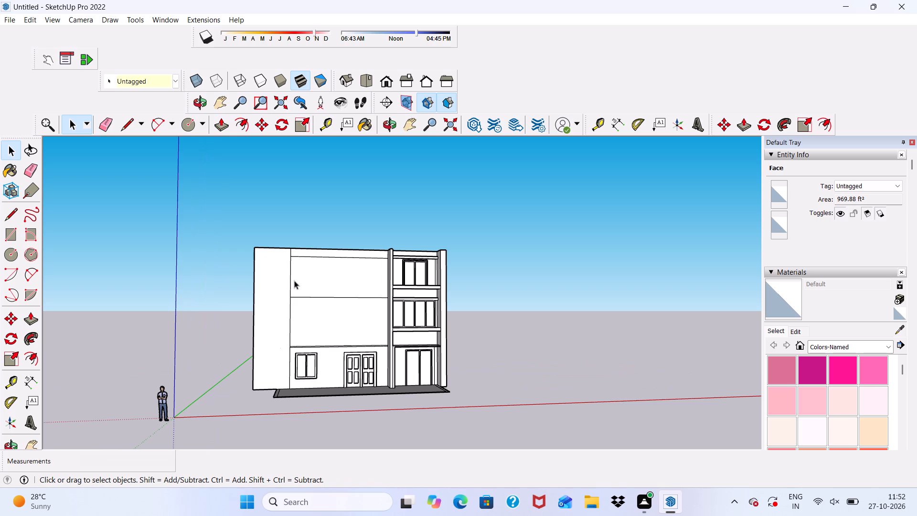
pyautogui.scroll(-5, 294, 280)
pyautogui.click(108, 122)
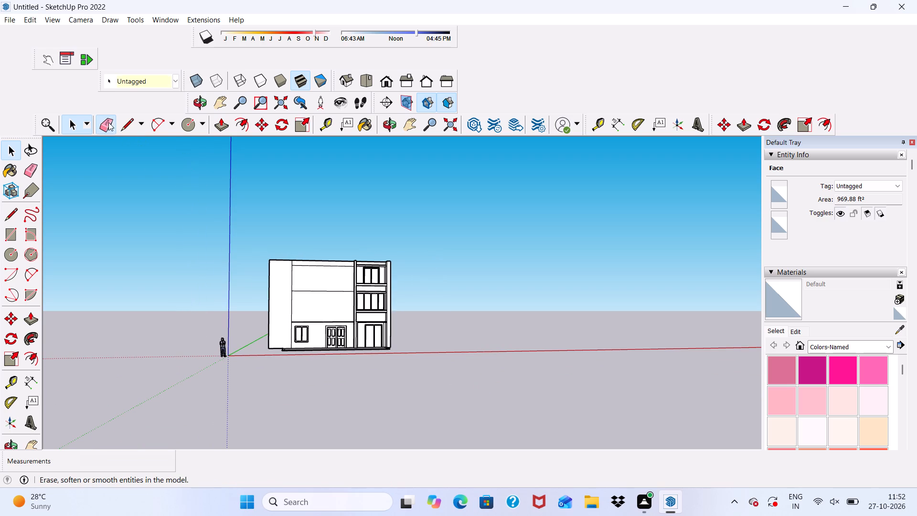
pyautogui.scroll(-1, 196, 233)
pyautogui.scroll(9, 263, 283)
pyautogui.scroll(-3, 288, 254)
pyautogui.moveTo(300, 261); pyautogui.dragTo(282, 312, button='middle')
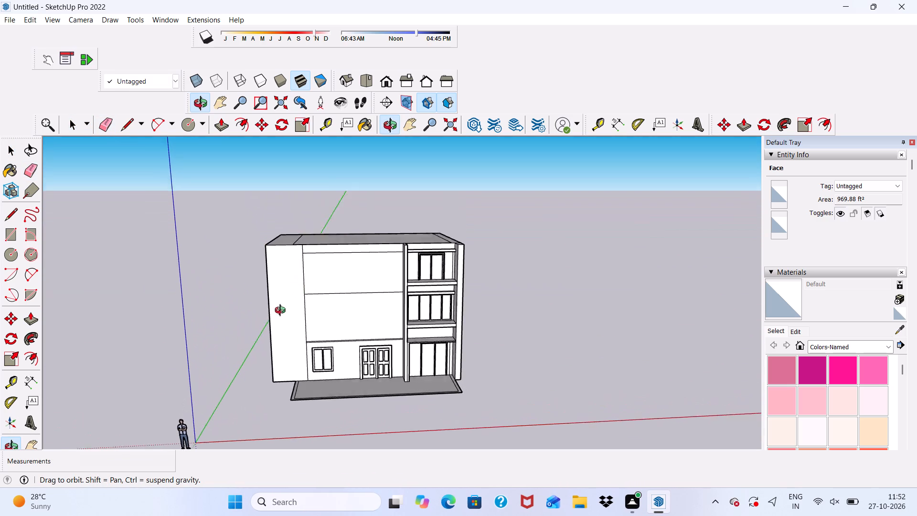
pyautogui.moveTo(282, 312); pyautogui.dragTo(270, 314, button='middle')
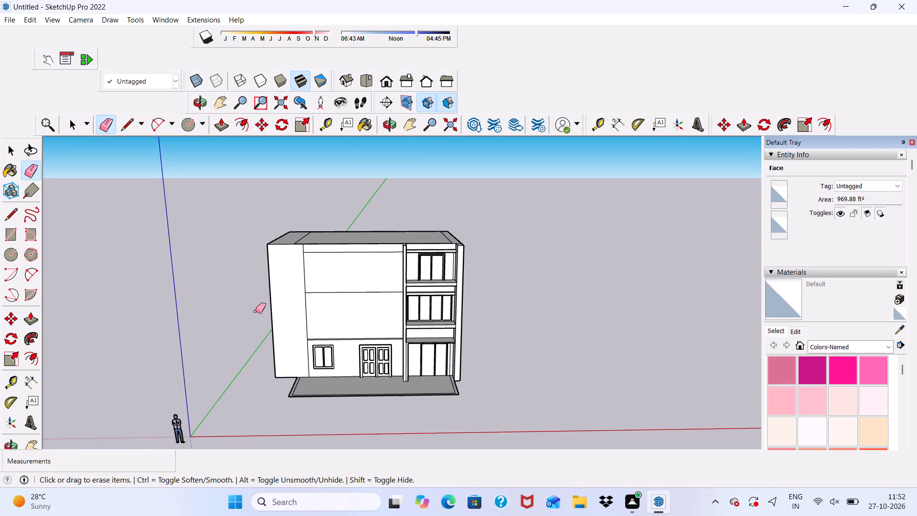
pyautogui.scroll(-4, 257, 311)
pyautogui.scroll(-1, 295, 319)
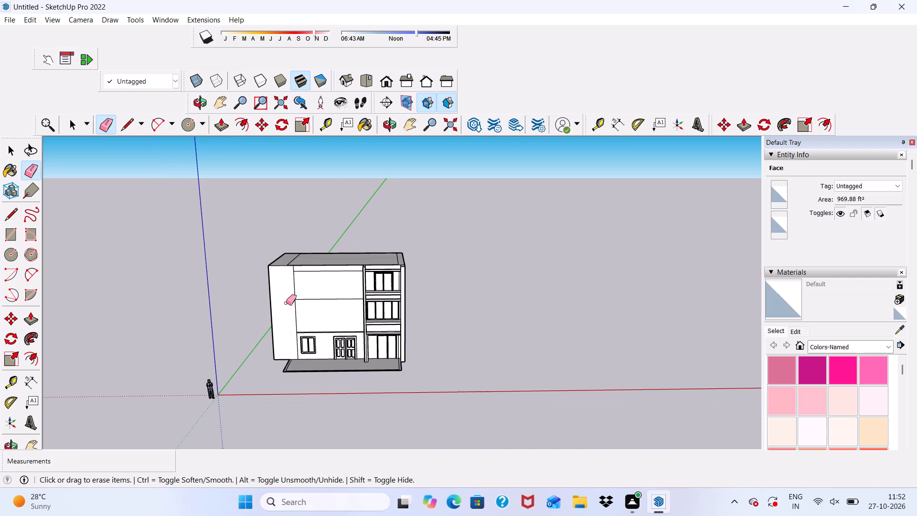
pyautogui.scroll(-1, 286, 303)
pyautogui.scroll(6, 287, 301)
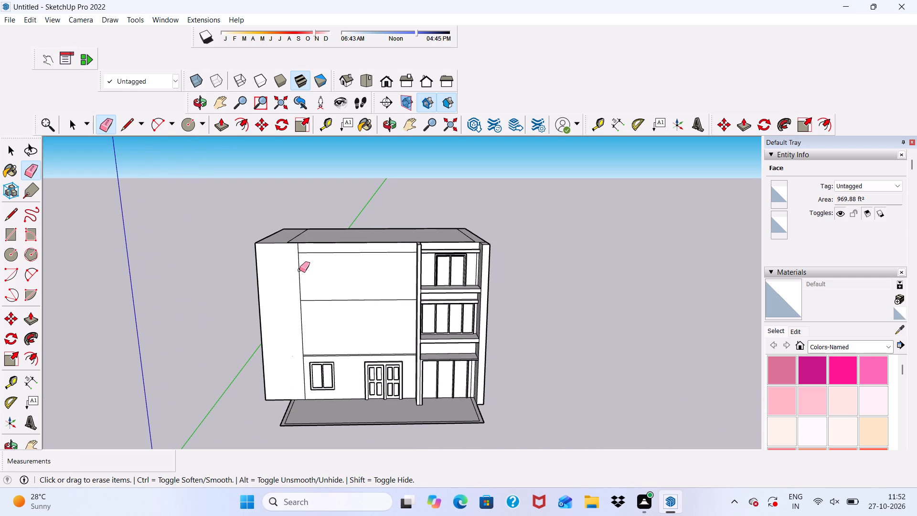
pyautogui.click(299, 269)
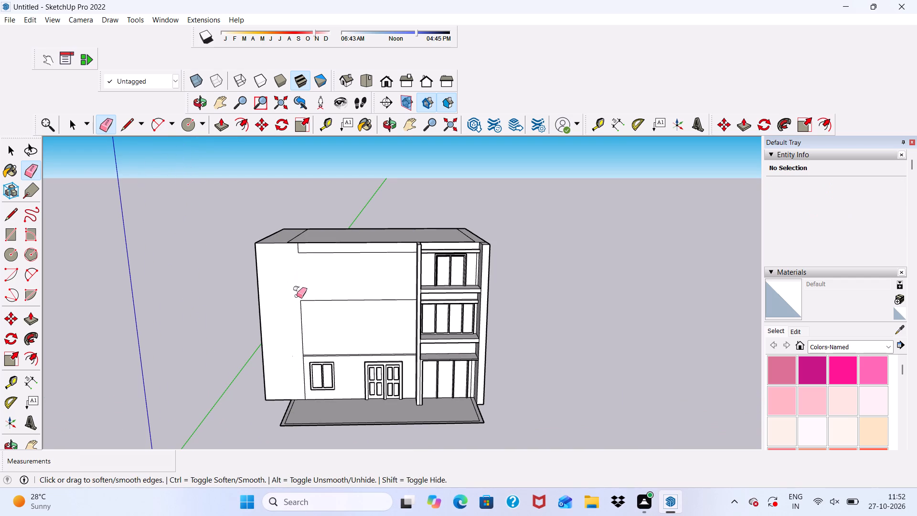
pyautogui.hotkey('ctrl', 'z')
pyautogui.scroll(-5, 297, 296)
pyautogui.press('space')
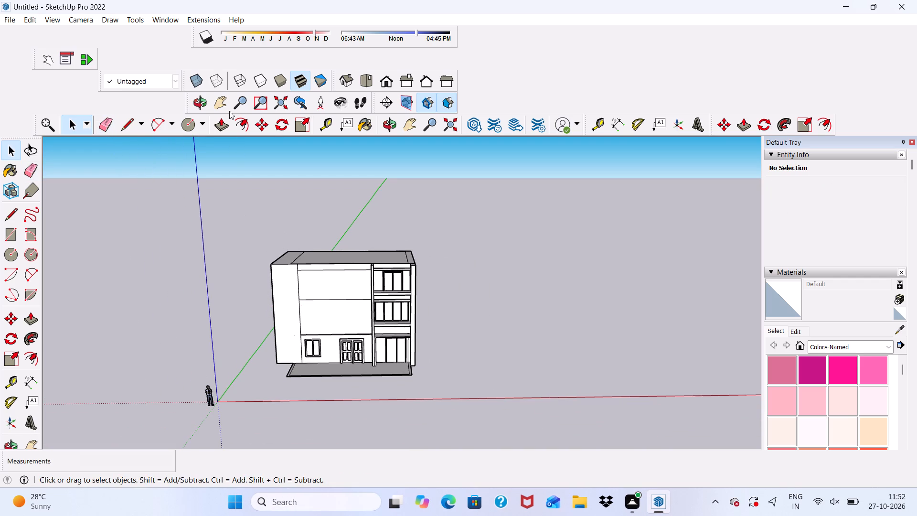
# Draw a full-height rectangle, 34' 3" by about 5' 4 13/16", from the outer bottom corner of the widened front wall.
pyautogui.click(12, 235)
pyautogui.scroll(5, 274, 375)
pyautogui.click(278, 358)
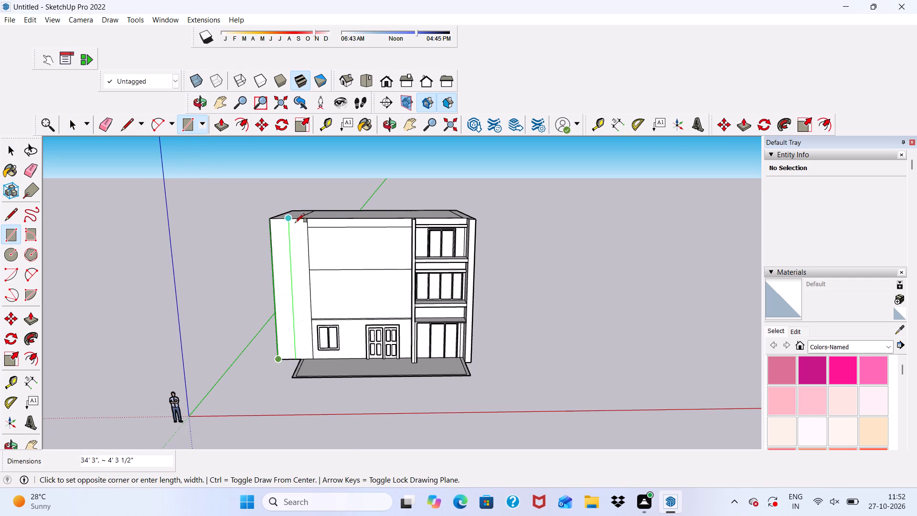
pyautogui.scroll(4, 295, 224)
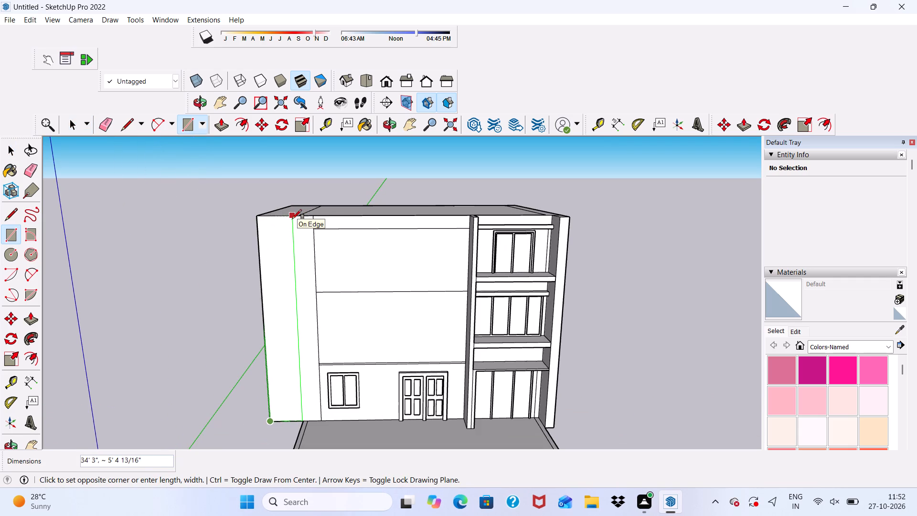
pyautogui.click(292, 219)
pyautogui.scroll(-4, 287, 256)
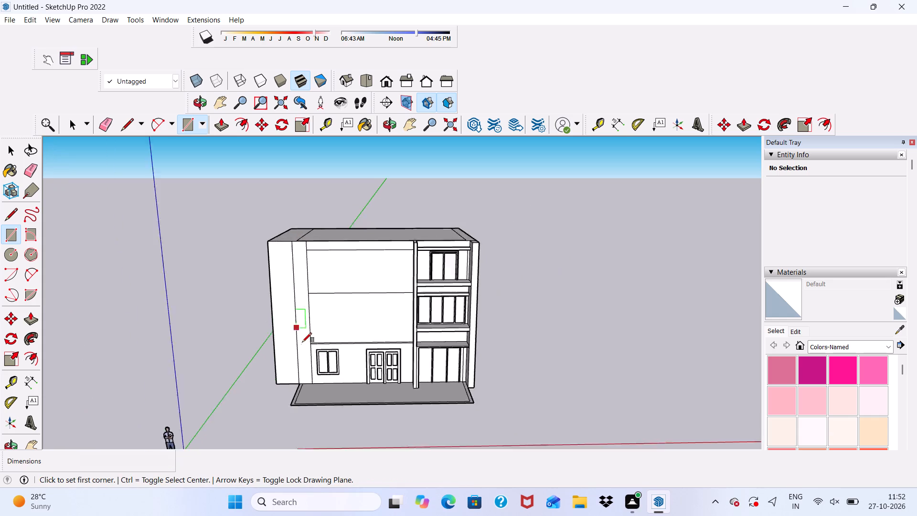
pyautogui.scroll(-1, 302, 342)
pyautogui.moveTo(302, 342); pyautogui.dragTo(300, 284, button='middle')
pyautogui.press('space')
pyautogui.scroll(5, 300, 280)
pyautogui.scroll(-5, 299, 290)
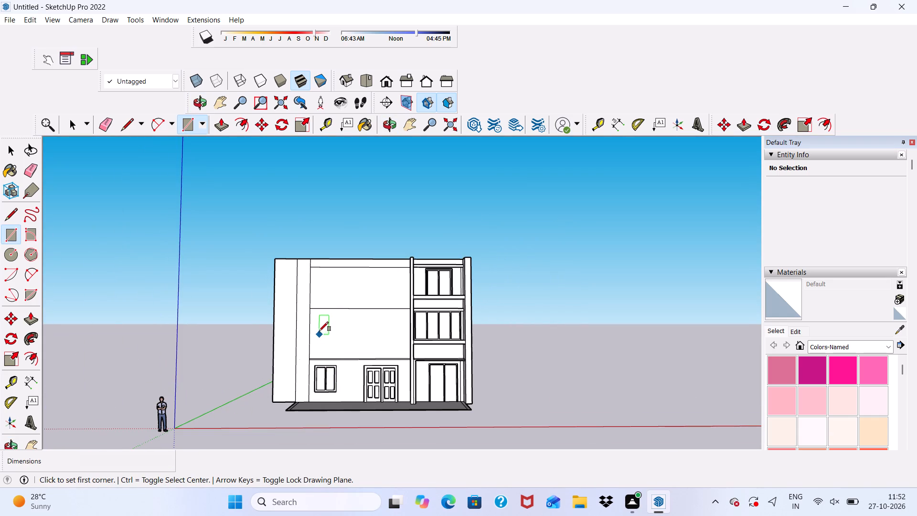
pyautogui.press('space')
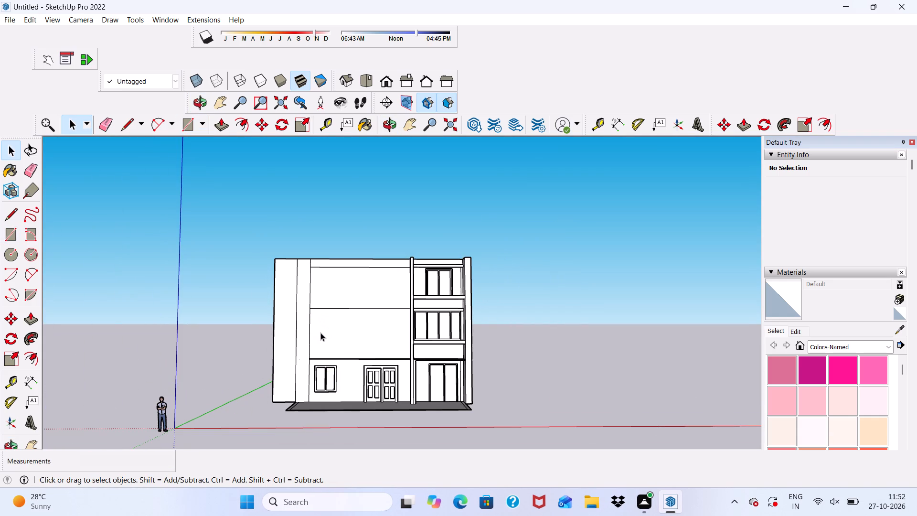
# Extend the horizontal line midway up the front wall with a line about 3' 2 3/16" long to the new rectangle's edge.
pyautogui.scroll(4, 320, 333)
pyautogui.scroll(-3, 292, 352)
pyautogui.moveTo(303, 388); pyautogui.dragTo(278, 435, button='middle')
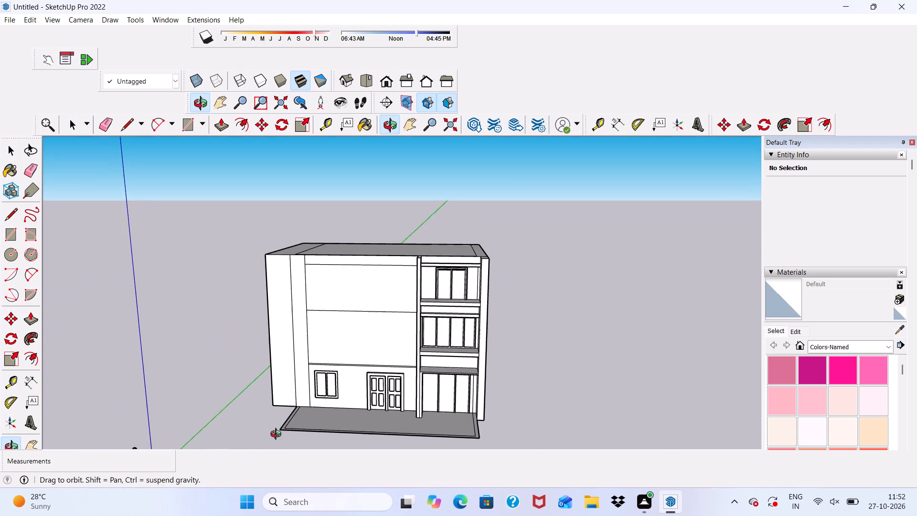
pyautogui.moveTo(278, 435); pyautogui.dragTo(279, 437, button='middle')
pyautogui.moveTo(122, 120); pyautogui.dragTo(126, 126)
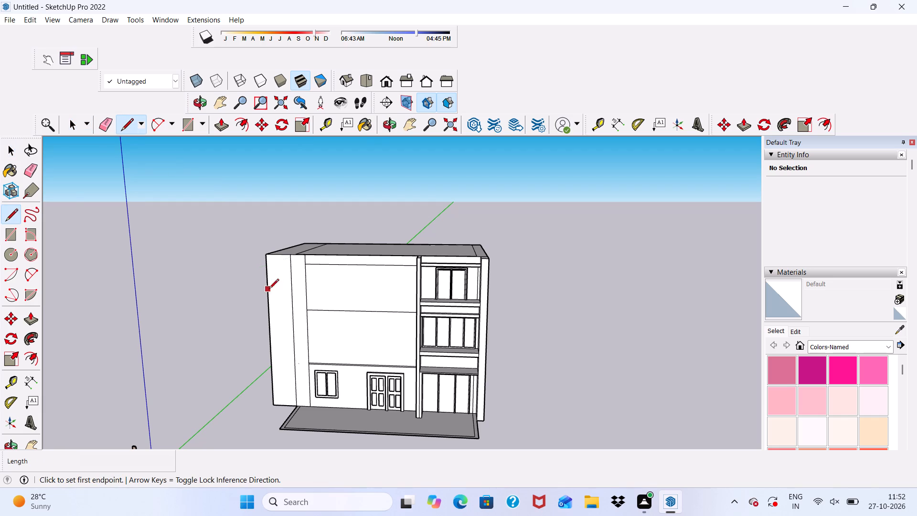
pyautogui.scroll(4, 281, 311)
pyautogui.scroll(4, 319, 321)
pyautogui.click(320, 304)
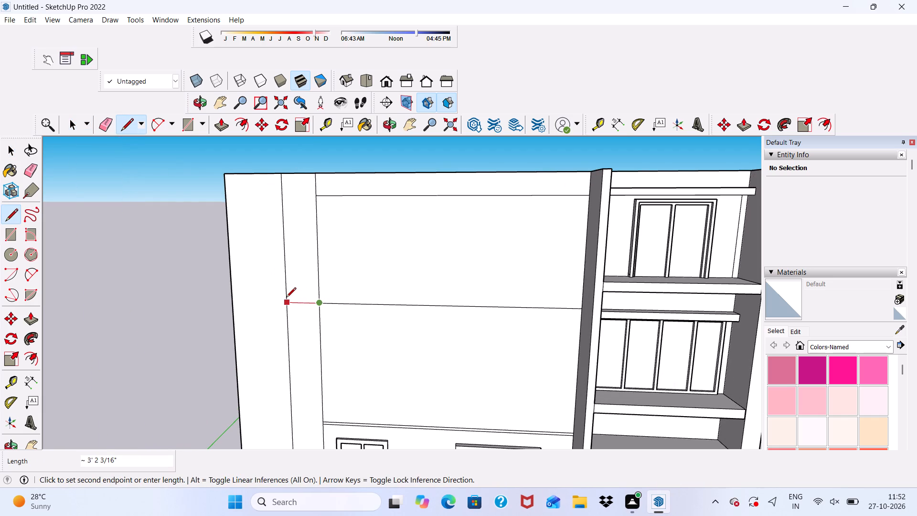
pyautogui.click(286, 298)
pyautogui.scroll(-8, 291, 293)
pyautogui.moveTo(403, 355); pyautogui.dragTo(405, 369, button='middle')
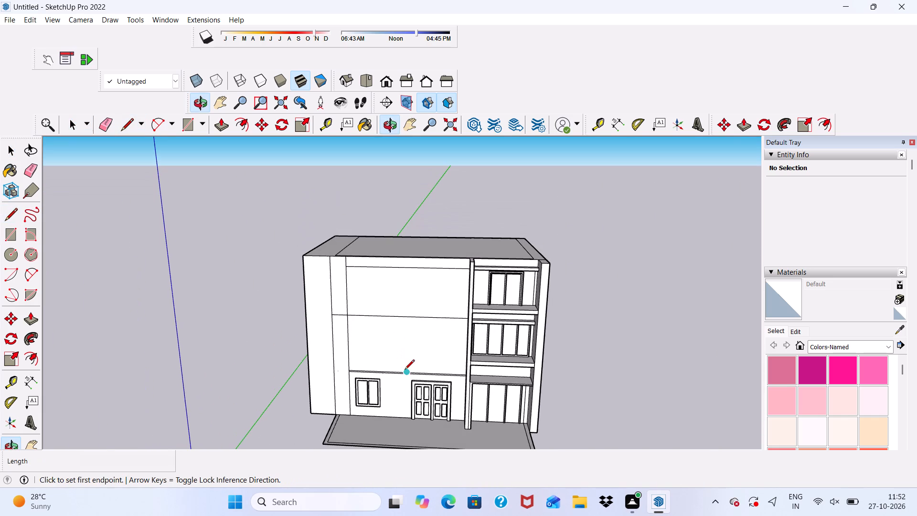
# Extend both closely spaced horizontal lines above the window to the new rectangle's edge, each about 3' 2 3/16" long.
pyautogui.scroll(6, 367, 397)
pyautogui.scroll(10, 354, 346)
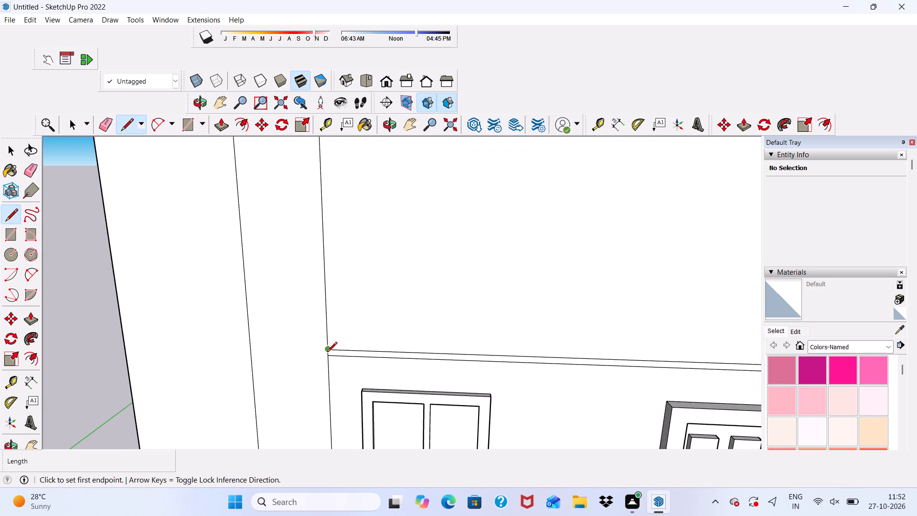
pyautogui.scroll(1, 327, 353)
pyautogui.click(327, 353)
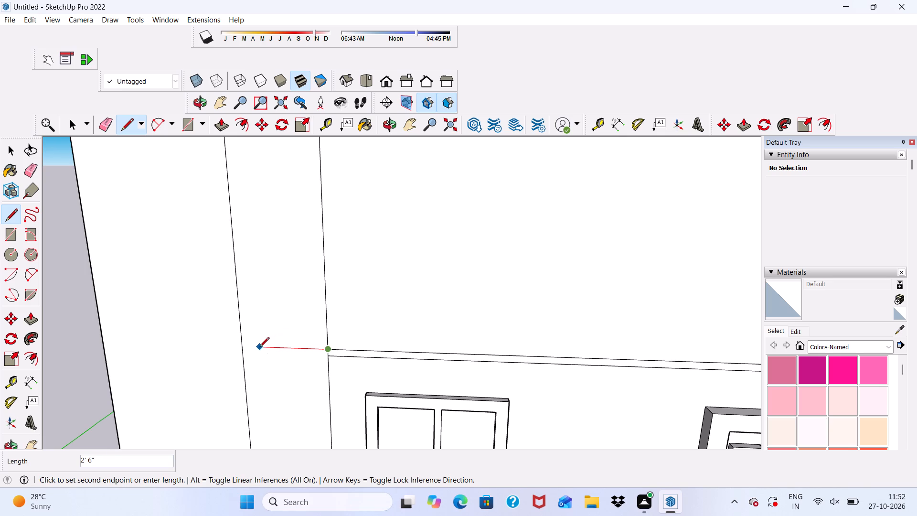
pyautogui.click(244, 351)
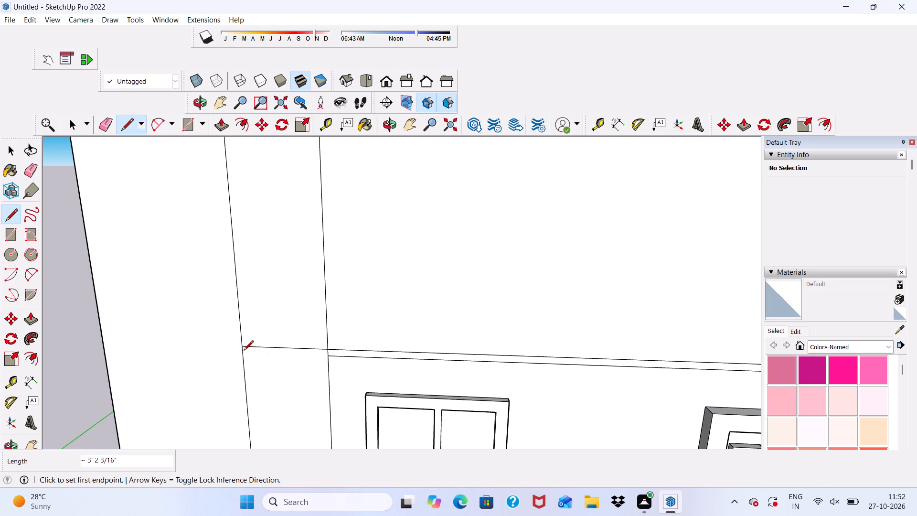
pyautogui.scroll(6, 365, 360)
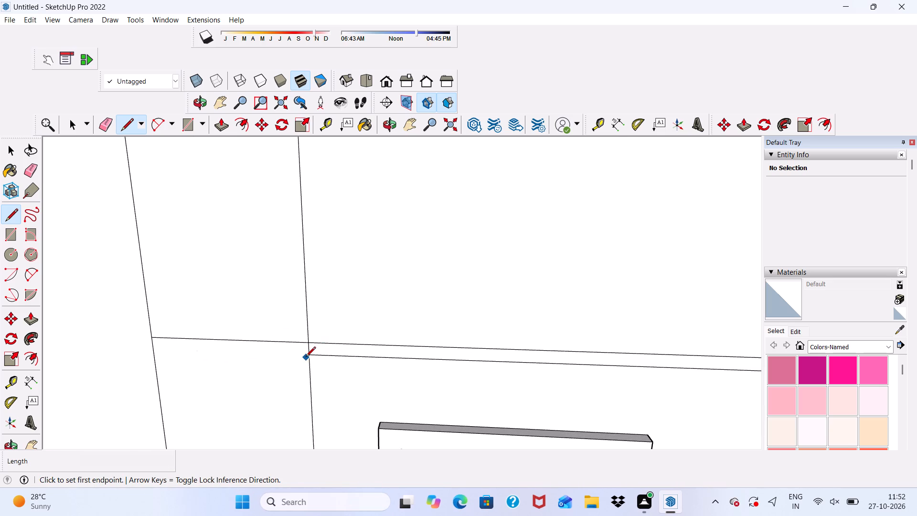
pyautogui.click(309, 355)
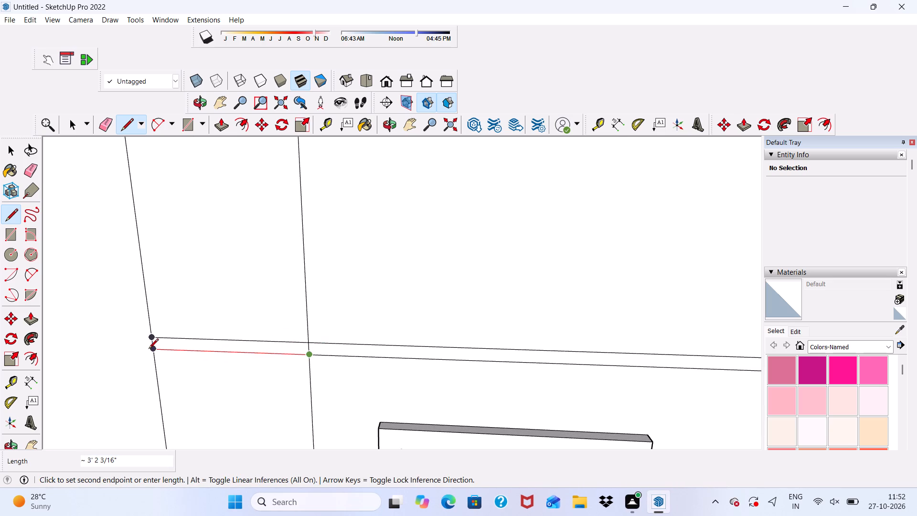
pyautogui.click(151, 348)
pyautogui.scroll(-18, 152, 343)
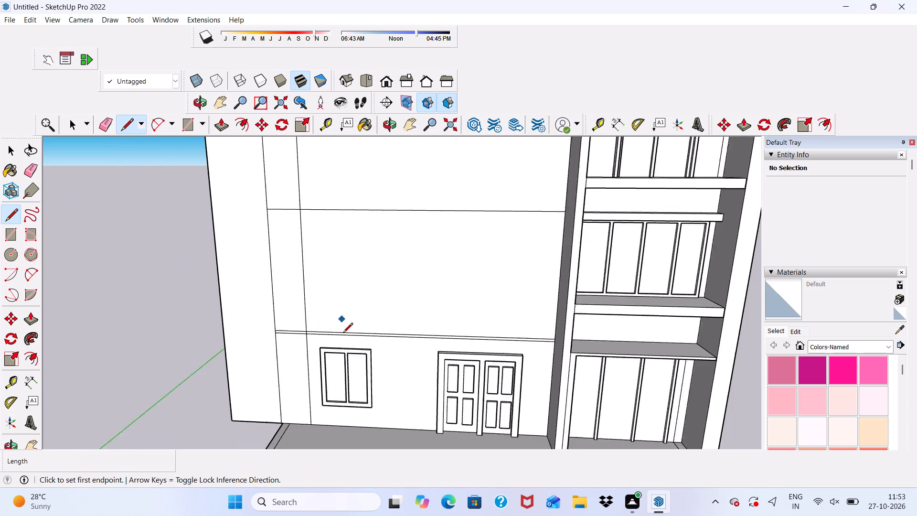
pyautogui.scroll(-2, 343, 333)
# Push/Pull the full-height outer strip of the front wall forward 5' 5/16" into a projecting pillar.
pyautogui.click(224, 120)
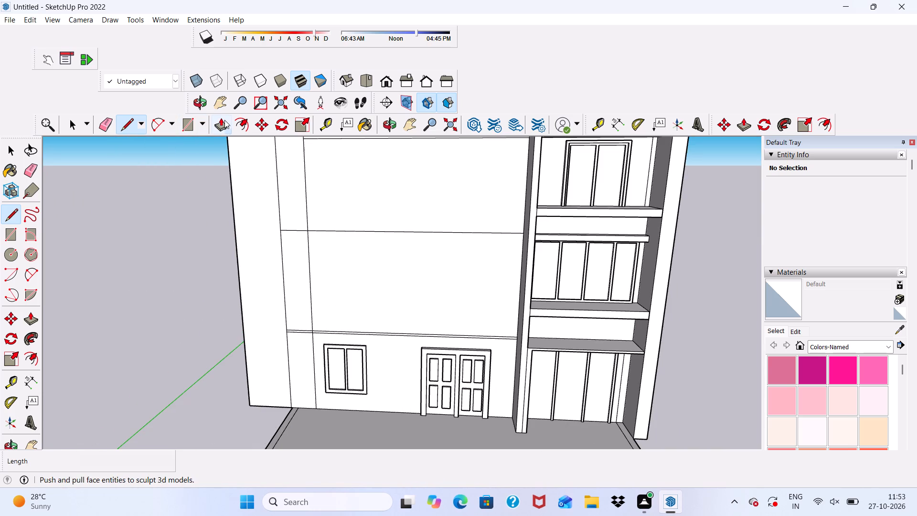
pyautogui.click(273, 293)
pyautogui.scroll(-3, 279, 355)
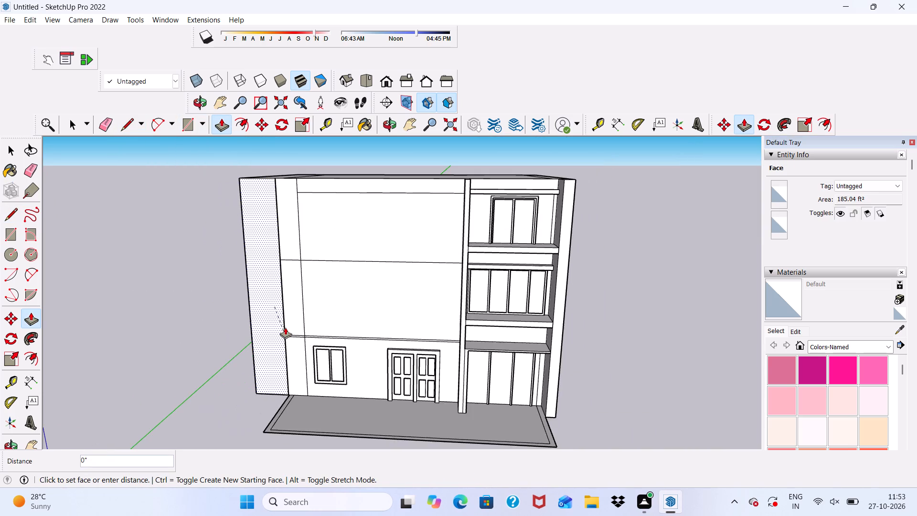
pyautogui.scroll(5, 283, 345)
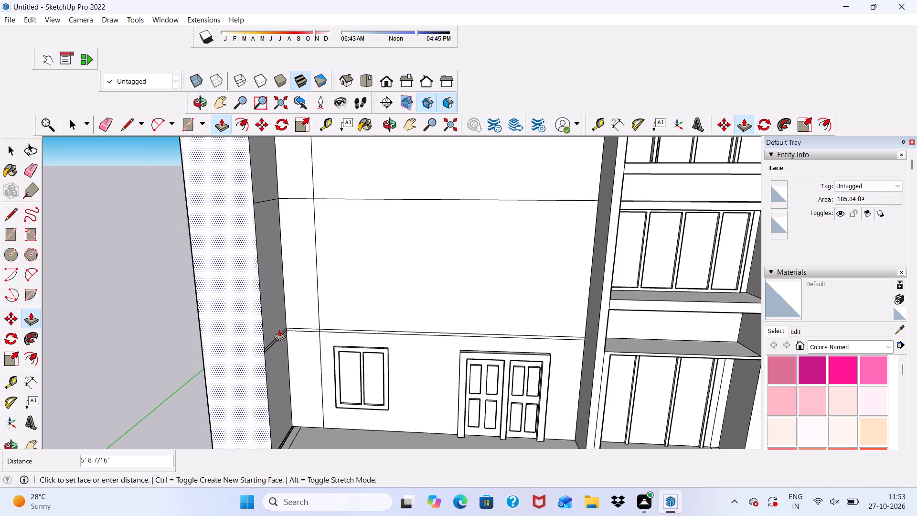
pyautogui.click(279, 326)
pyautogui.scroll(-2, 277, 337)
pyautogui.moveTo(277, 370); pyautogui.dragTo(328, 308, button='middle')
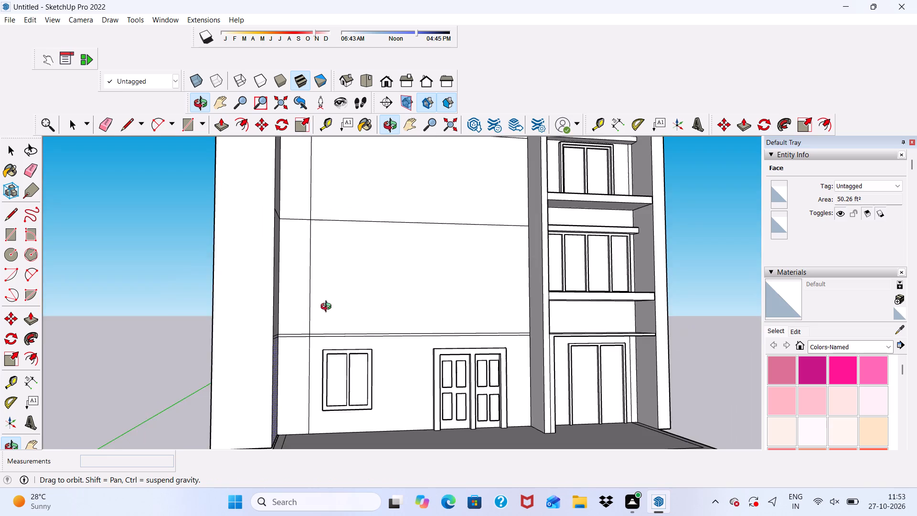
pyautogui.moveTo(328, 308); pyautogui.dragTo(286, 334, button='middle')
pyautogui.scroll(-6, 280, 315)
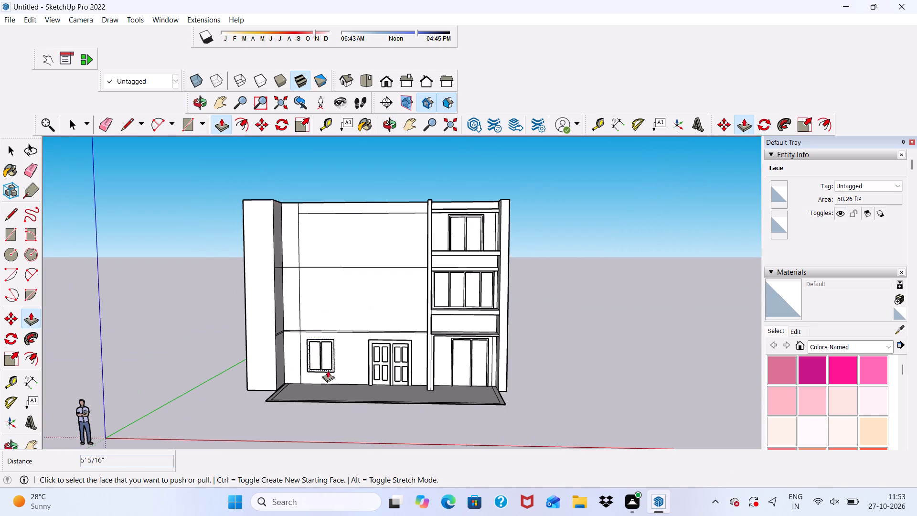
# Draw a rectangle 5' 5/16" by about 2' 3 1/4" on the new pillar's inner side, rising from the lower band line above the window.
pyautogui.moveTo(329, 365); pyautogui.dragTo(280, 384, button='middle')
pyautogui.scroll(3, 295, 278)
pyautogui.scroll(4, 288, 335)
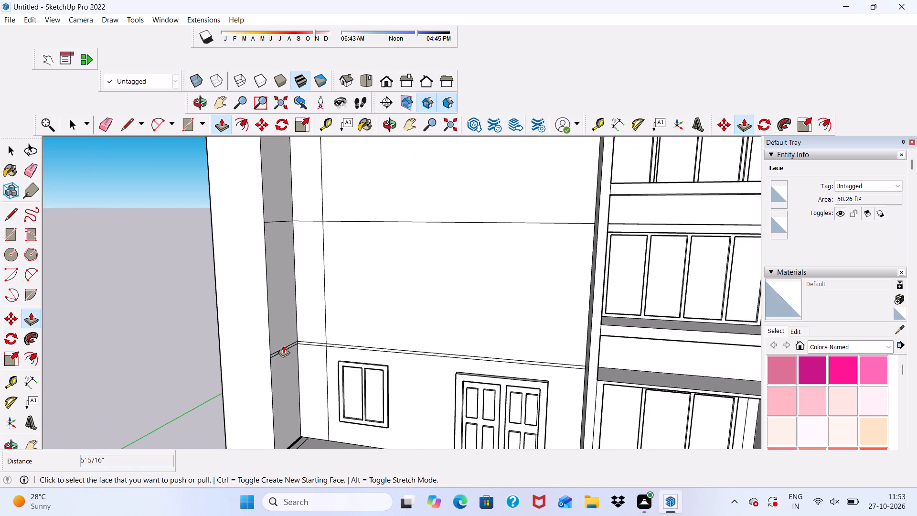
pyautogui.scroll(-3, 284, 326)
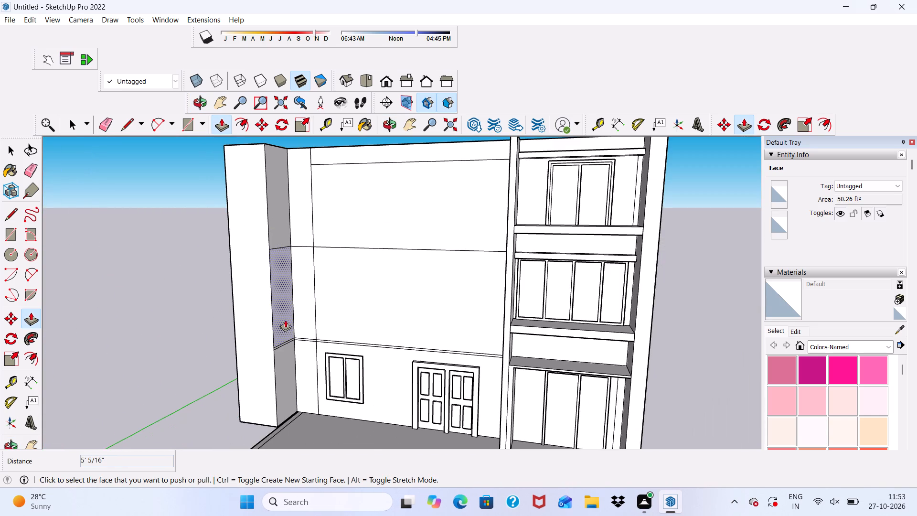
pyautogui.click(187, 125)
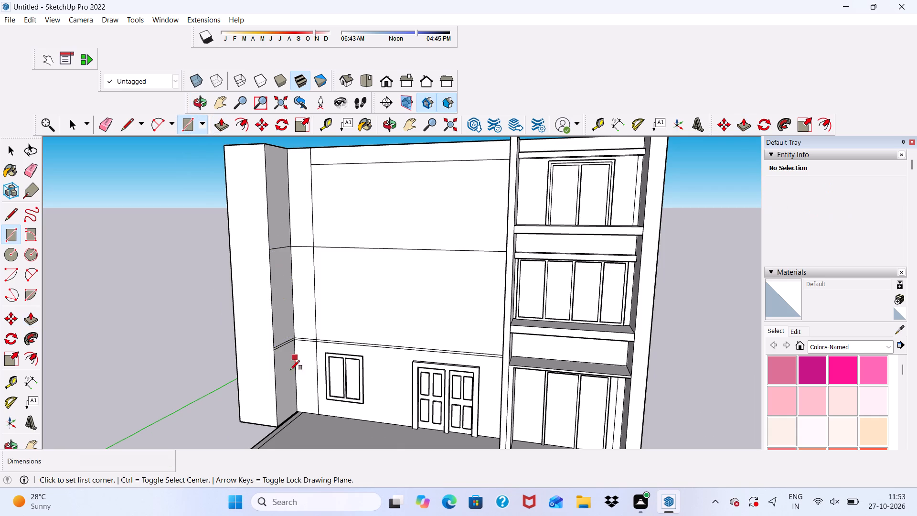
pyautogui.scroll(3, 280, 389)
pyautogui.scroll(11, 278, 334)
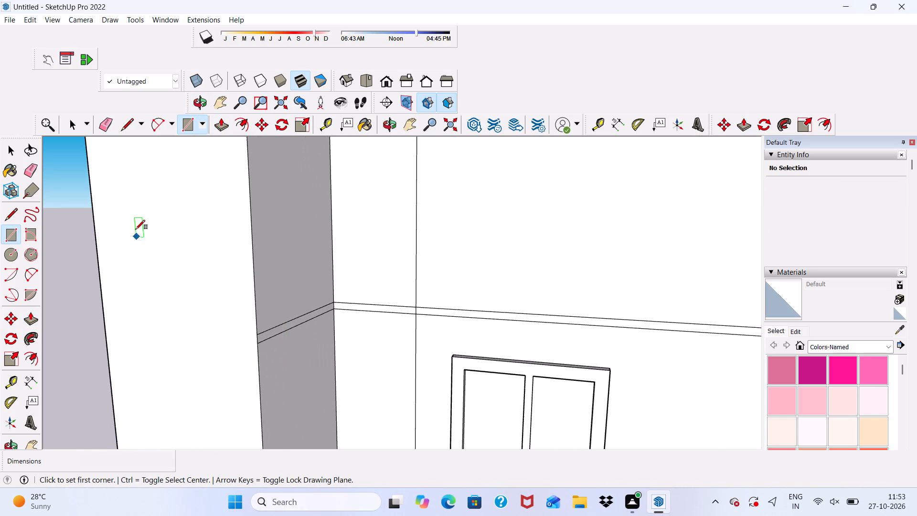
pyautogui.click(264, 340)
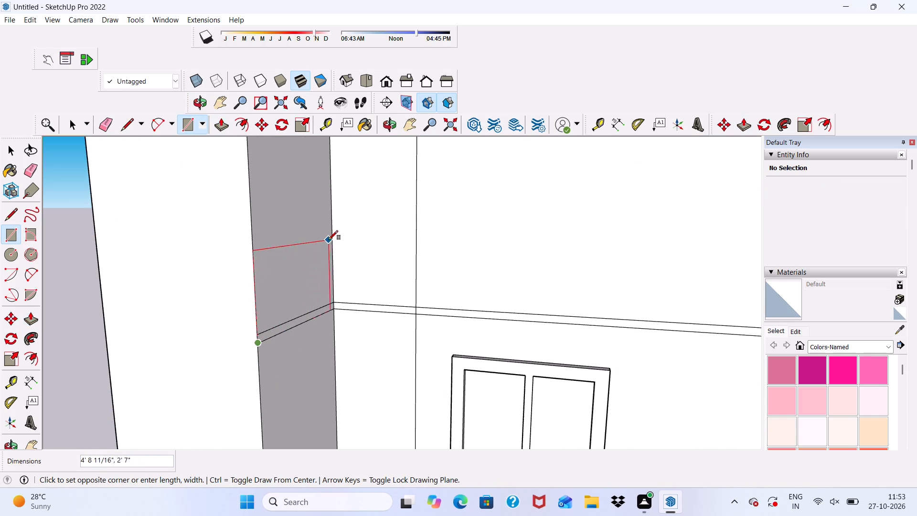
pyautogui.click(330, 248)
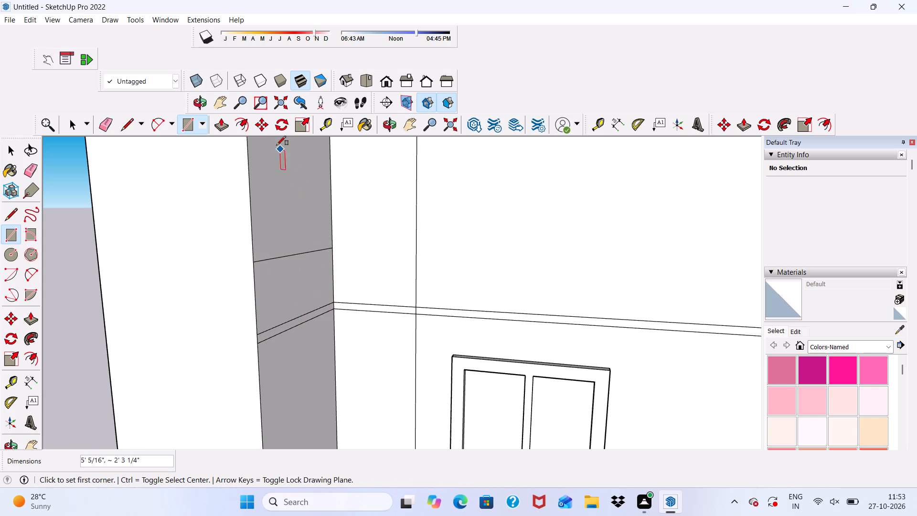
# Push/Pull the rectangle on the outer pillar's inner side about 3' 2 3/16" along the front wall.
pyautogui.click(223, 121)
pyautogui.scroll(2, 315, 365)
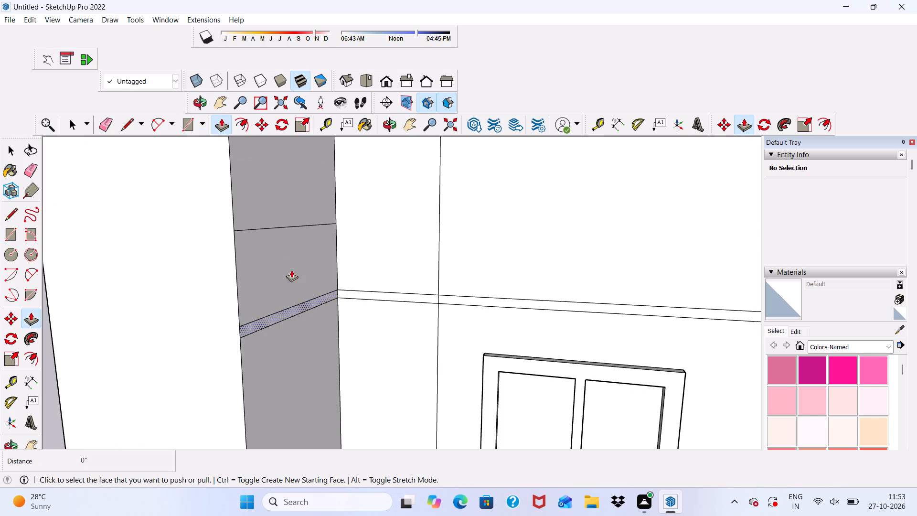
pyautogui.click(291, 270)
pyautogui.scroll(-4, 481, 236)
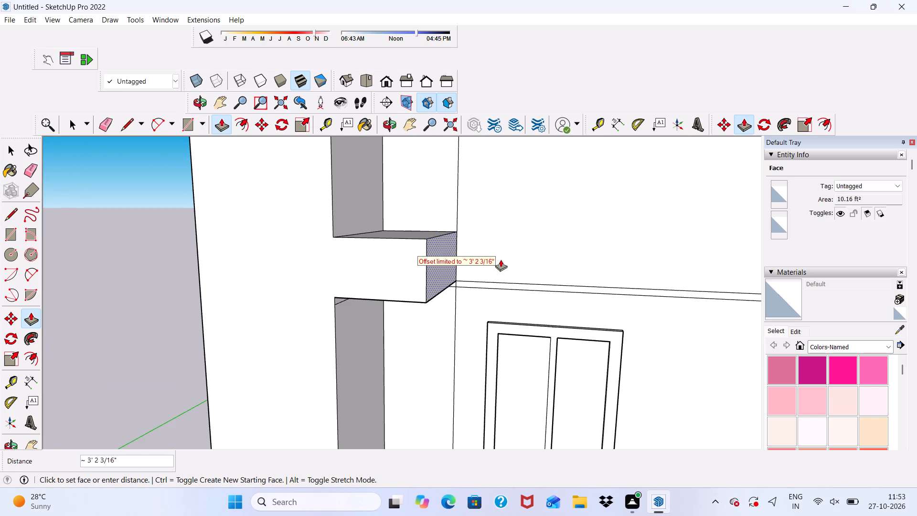
pyautogui.click(501, 259)
# Push/Pull the end face of the short projecting band another 24' 1 9/16" or so across the facade to the middle pillar.
pyautogui.scroll(-3, 359, 282)
pyautogui.moveTo(335, 313); pyautogui.dragTo(452, 273, button='middle')
pyautogui.scroll(-10, 376, 270)
pyautogui.moveTo(448, 305); pyautogui.dragTo(368, 311, button='middle')
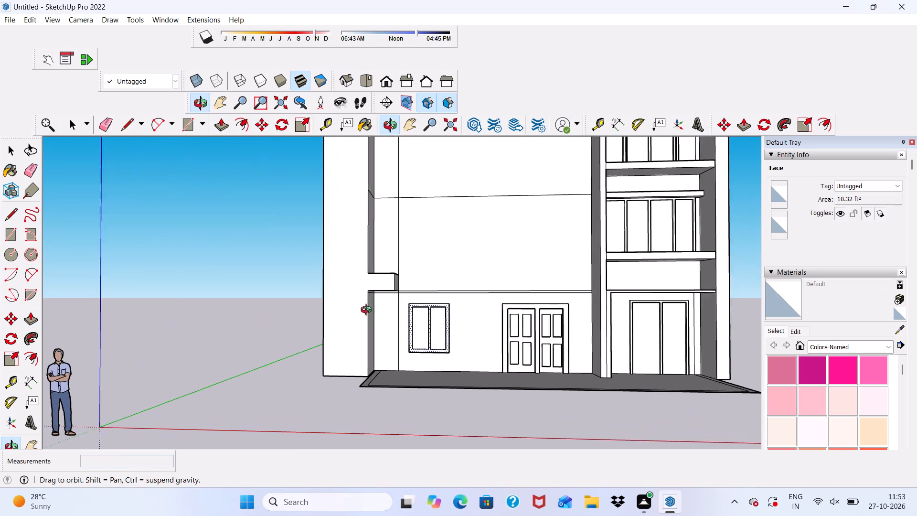
pyautogui.moveTo(368, 311); pyautogui.dragTo(368, 311, button='middle')
pyautogui.moveTo(416, 290); pyautogui.dragTo(383, 276, button='middle')
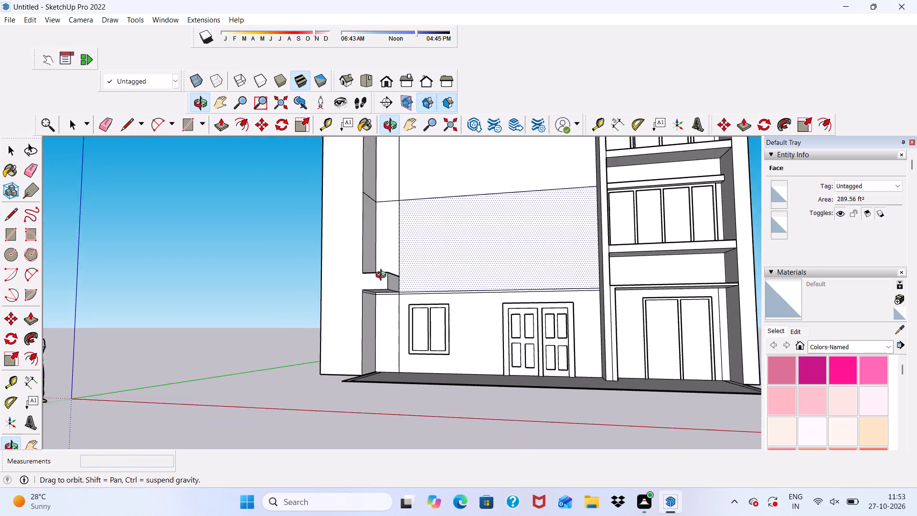
pyautogui.moveTo(383, 276); pyautogui.dragTo(357, 289, button='middle')
pyautogui.scroll(11, 380, 275)
pyautogui.click(396, 286)
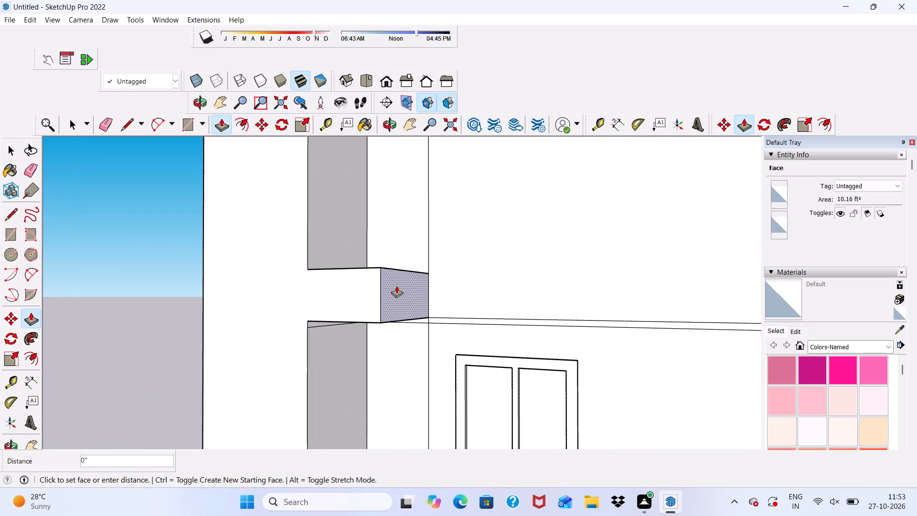
pyautogui.scroll(-13, 405, 255)
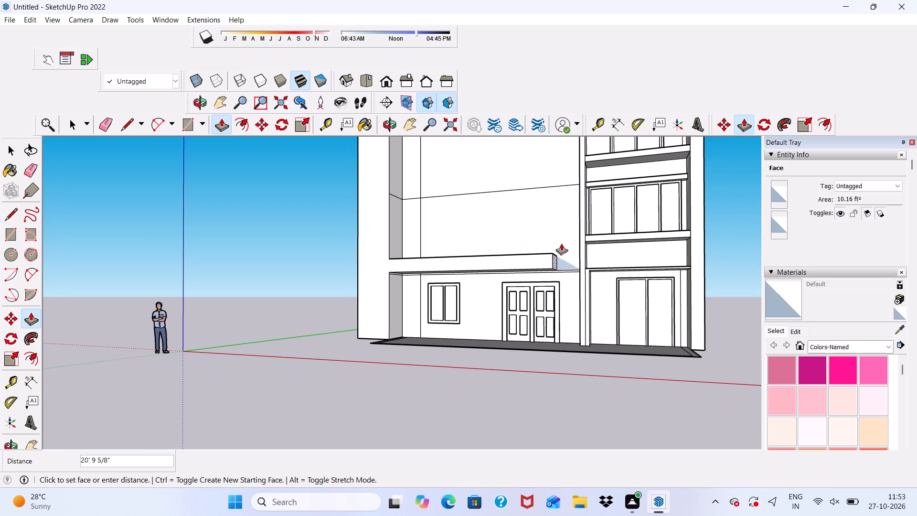
pyautogui.scroll(4, 580, 250)
pyautogui.moveTo(582, 249); pyautogui.dragTo(632, 254, button='middle')
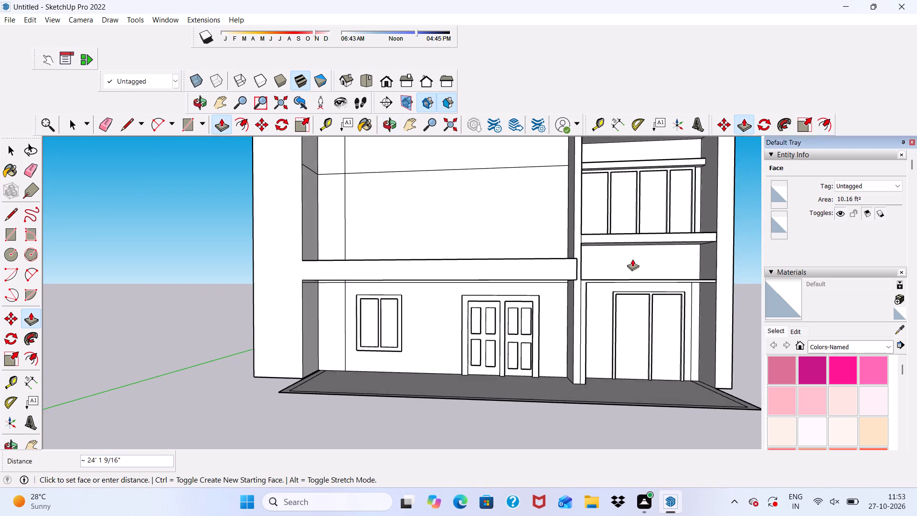
pyautogui.scroll(7, 621, 261)
pyautogui.scroll(-1, 560, 304)
pyautogui.scroll(3, 561, 306)
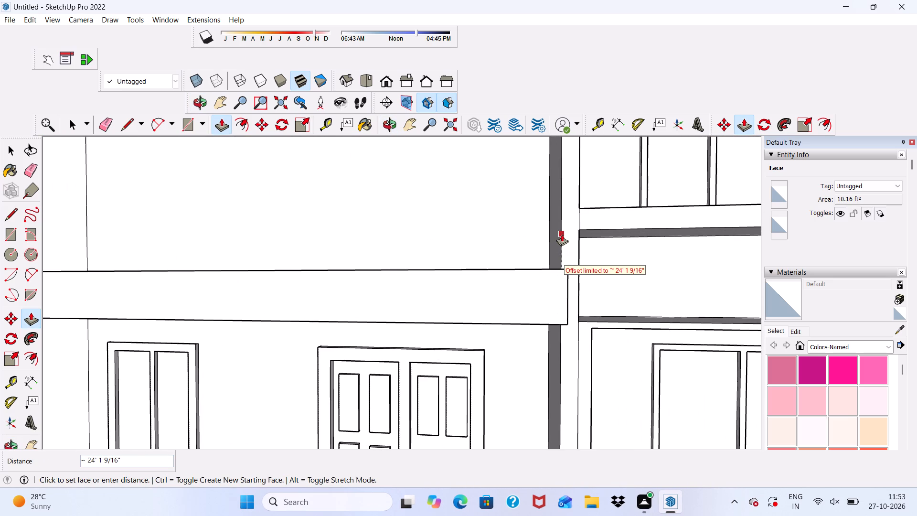
pyautogui.click(562, 234)
# Push/Pull the middle pillar's front face forward about 1' 6 3/4" to align with the front of the new balcony band.
pyautogui.moveTo(558, 297); pyautogui.dragTo(459, 323, button='middle')
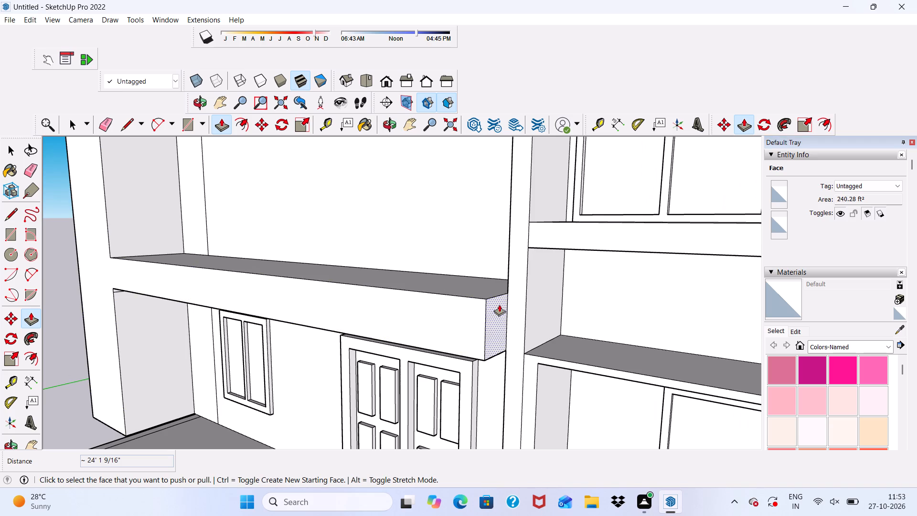
pyautogui.click(510, 282)
pyautogui.click(480, 298)
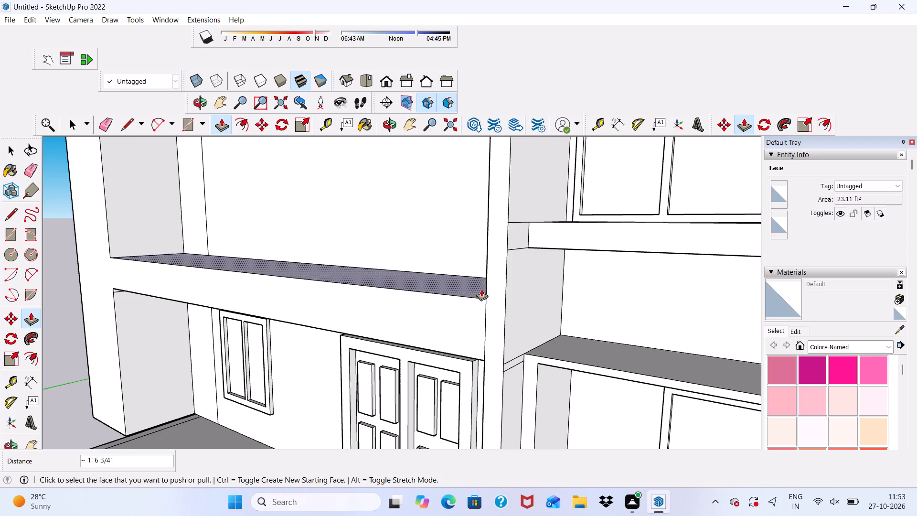
# Erase the vertical line on the first-floor front wall between the balcony band and the horizontal line above it.
pyautogui.scroll(-14, 481, 281)
pyautogui.moveTo(486, 328); pyautogui.dragTo(617, 302, button='middle')
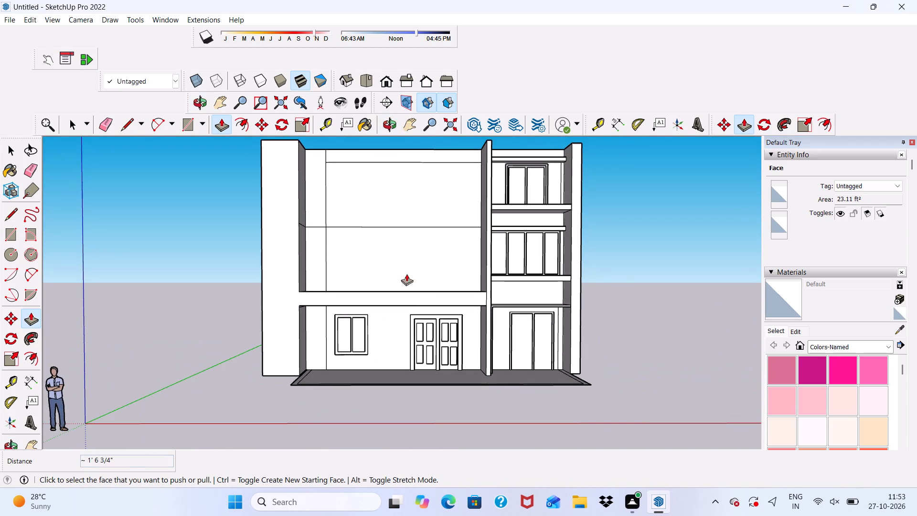
pyautogui.scroll(-5, 326, 239)
pyautogui.moveTo(332, 264); pyautogui.dragTo(354, 181, button='middle')
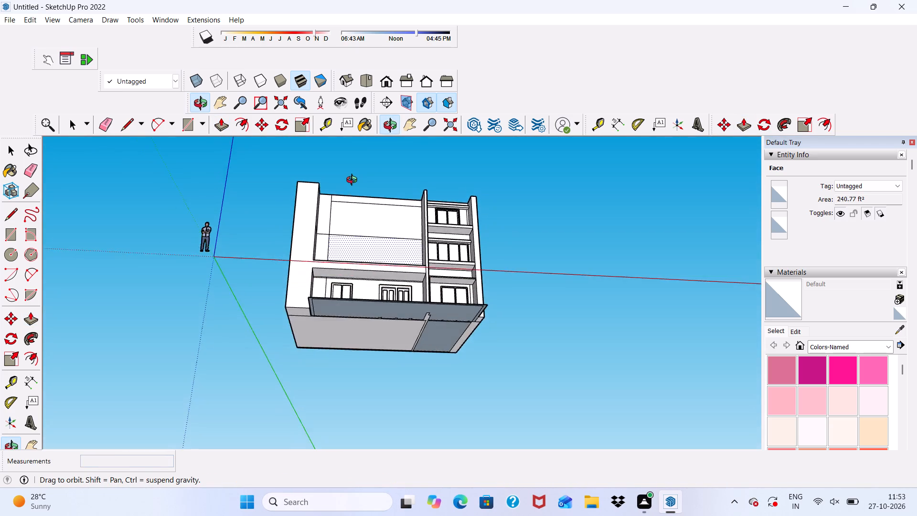
pyautogui.moveTo(354, 181); pyautogui.dragTo(333, 290, button='middle')
pyautogui.scroll(1, 331, 274)
pyautogui.press('space')
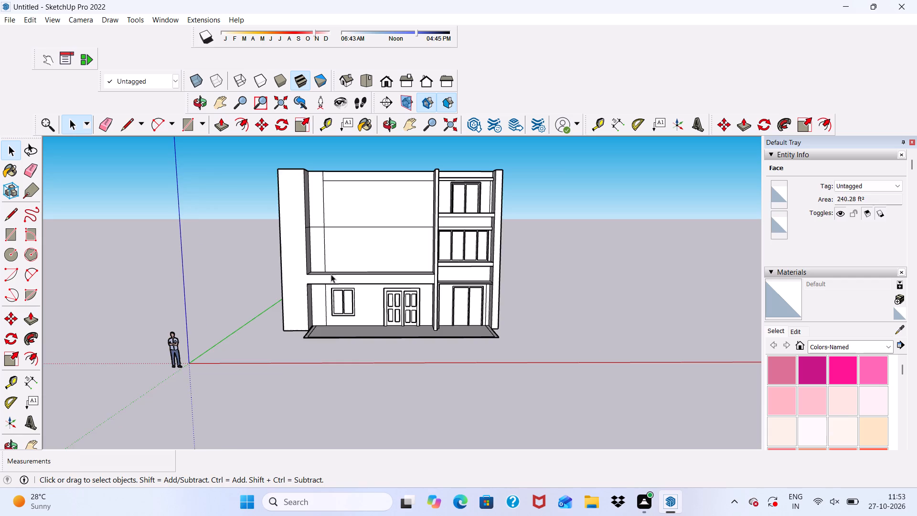
pyautogui.scroll(-4, 331, 274)
pyautogui.scroll(4, 331, 274)
pyautogui.scroll(1, 297, 185)
pyautogui.click(106, 120)
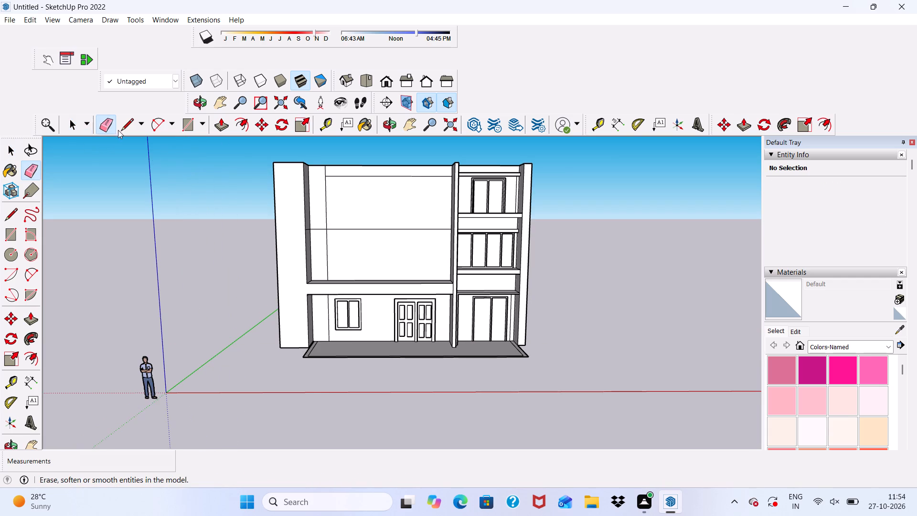
pyautogui.scroll(9, 333, 221)
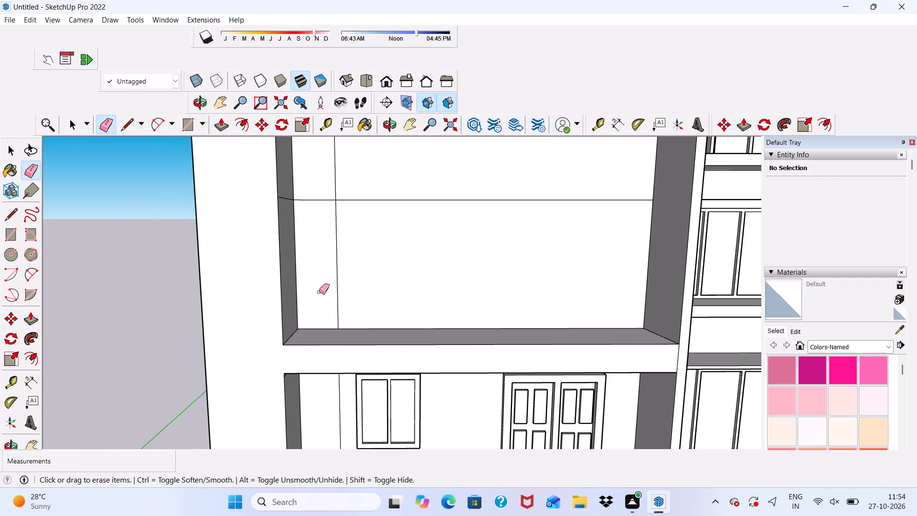
pyautogui.scroll(-3, 319, 292)
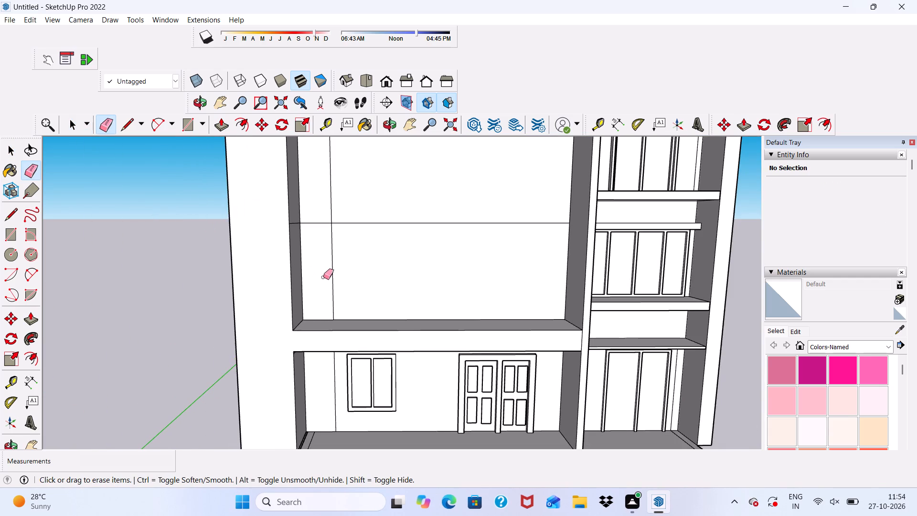
pyautogui.moveTo(326, 271); pyautogui.dragTo(335, 277)
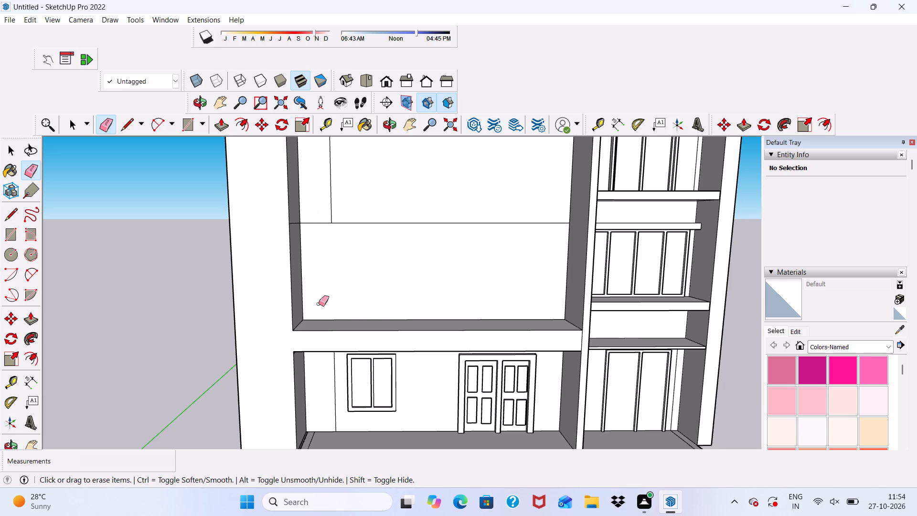
pyautogui.press('space')
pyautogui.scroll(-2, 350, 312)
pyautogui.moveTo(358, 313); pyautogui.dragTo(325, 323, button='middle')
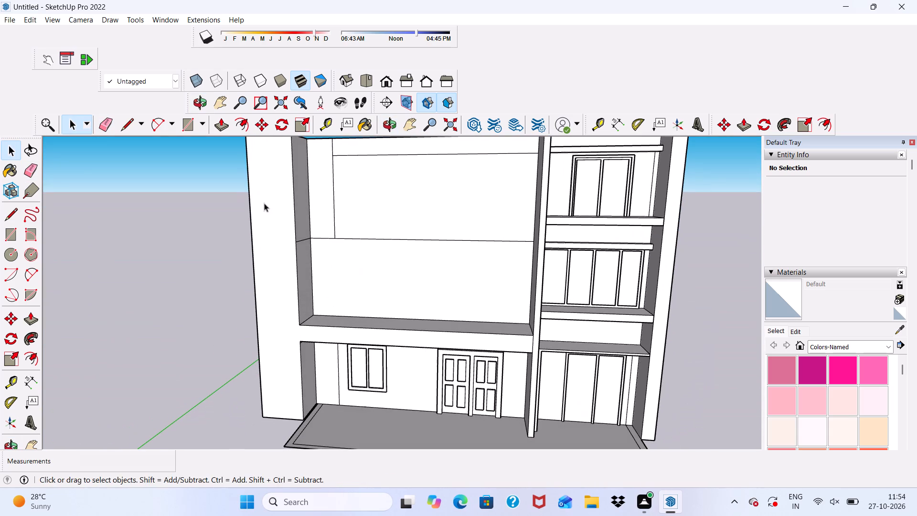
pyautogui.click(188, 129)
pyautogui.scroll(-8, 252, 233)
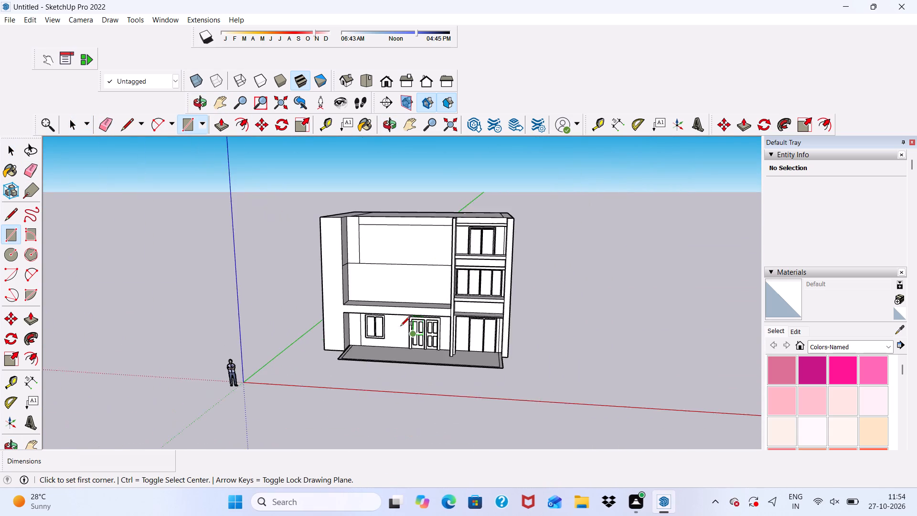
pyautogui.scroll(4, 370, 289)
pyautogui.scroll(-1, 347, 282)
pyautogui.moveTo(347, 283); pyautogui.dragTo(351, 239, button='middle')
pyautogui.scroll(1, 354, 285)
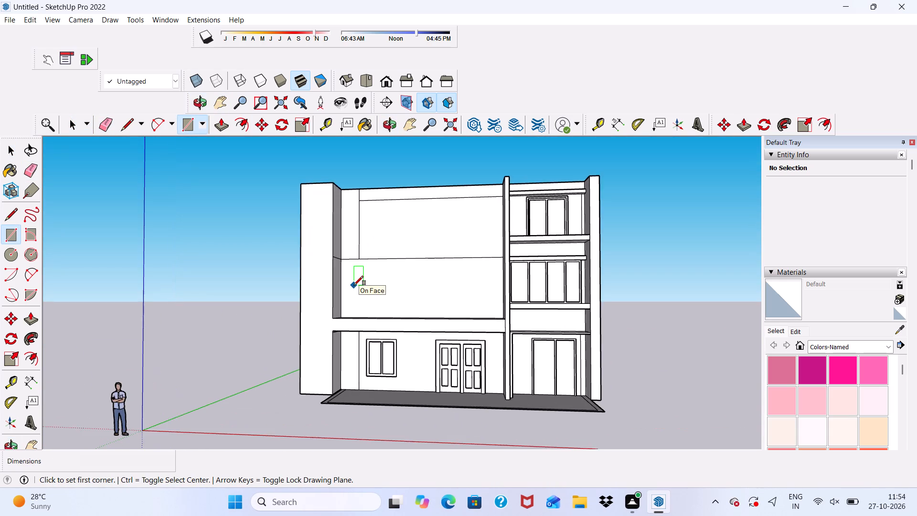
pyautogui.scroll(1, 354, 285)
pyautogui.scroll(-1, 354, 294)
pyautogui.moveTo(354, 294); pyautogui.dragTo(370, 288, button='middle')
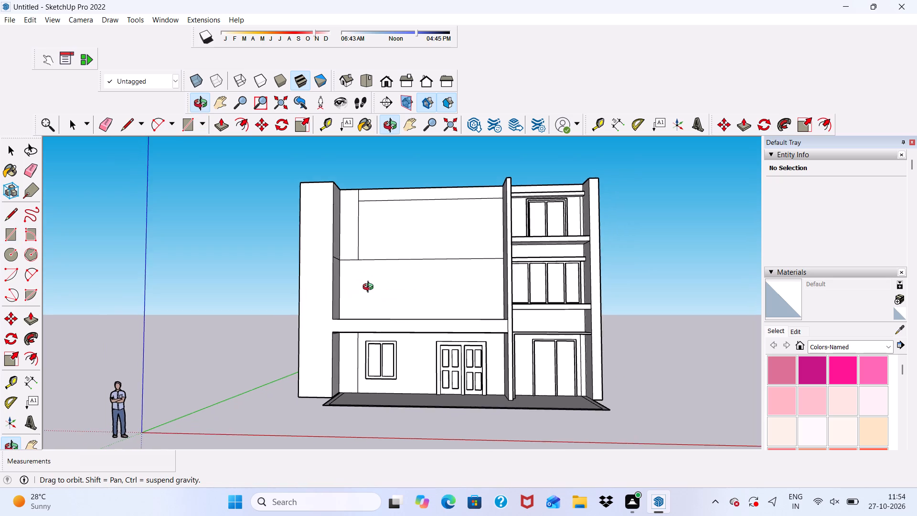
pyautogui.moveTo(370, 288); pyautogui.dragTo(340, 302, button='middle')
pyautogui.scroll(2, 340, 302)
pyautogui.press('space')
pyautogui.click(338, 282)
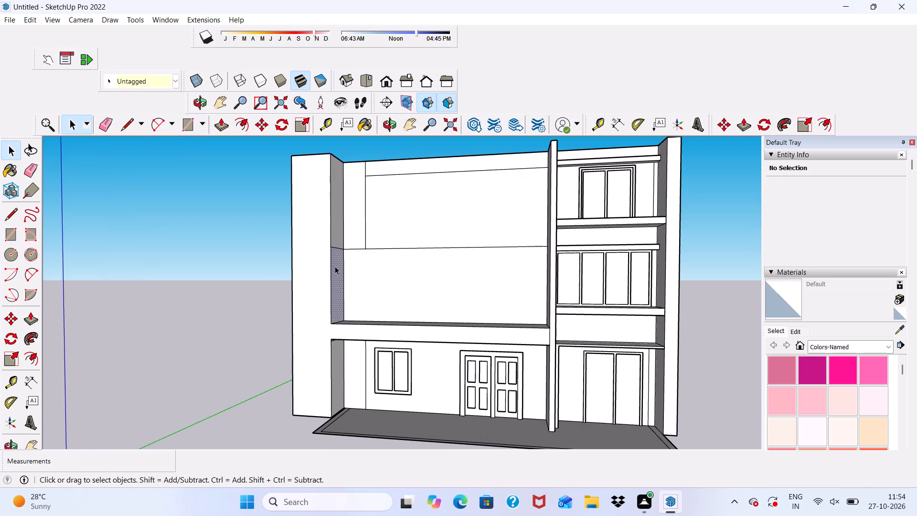
# Draw a rectangle about 5' 8 3/4" by 7' on the first-floor front wall, standing on the balcony band near the outer pillar.
pyautogui.scroll(-4, 331, 259)
pyautogui.click(188, 124)
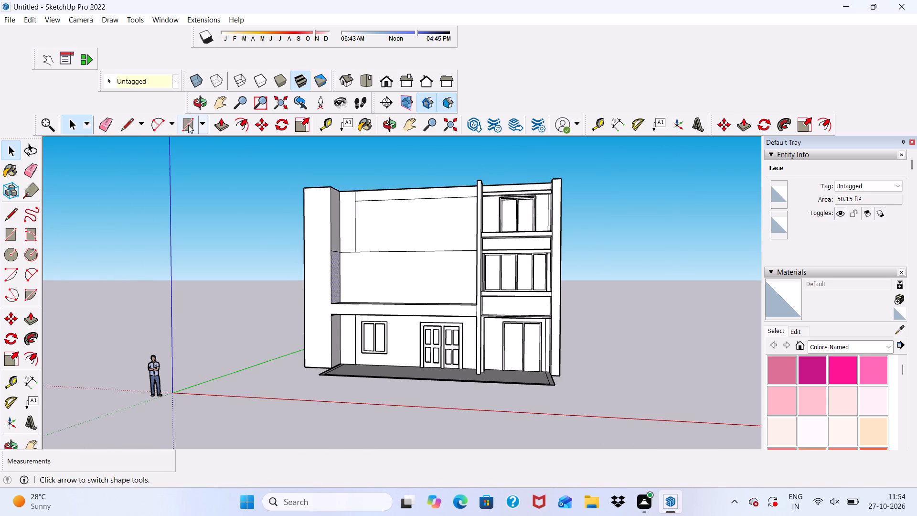
pyautogui.scroll(3, 325, 293)
pyautogui.scroll(8, 377, 302)
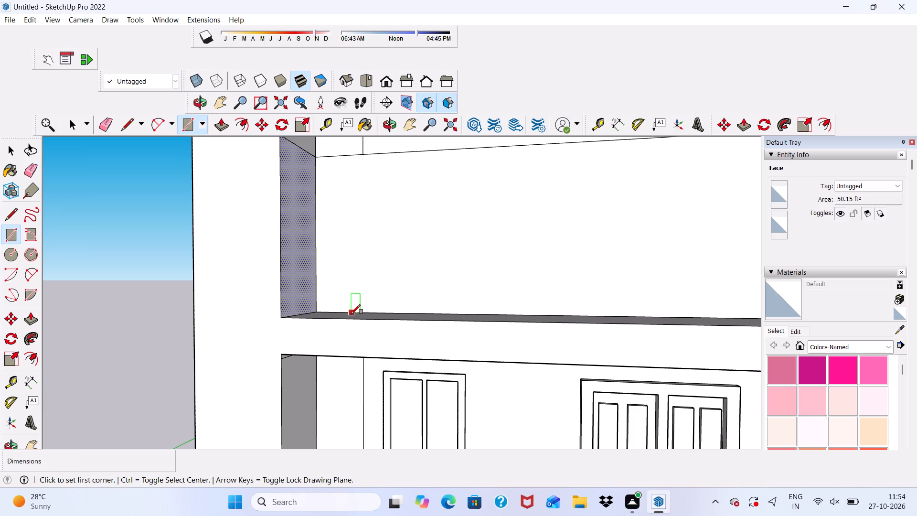
pyautogui.click(351, 313)
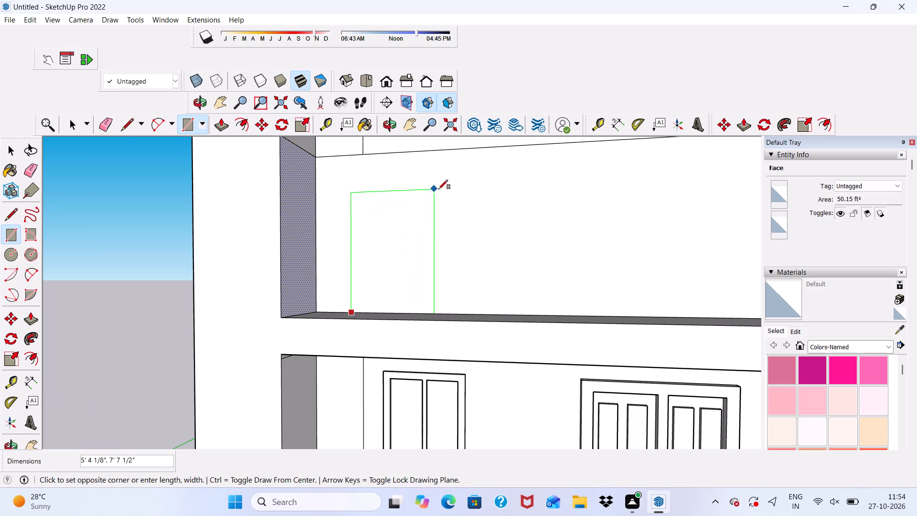
pyautogui.click(440, 199)
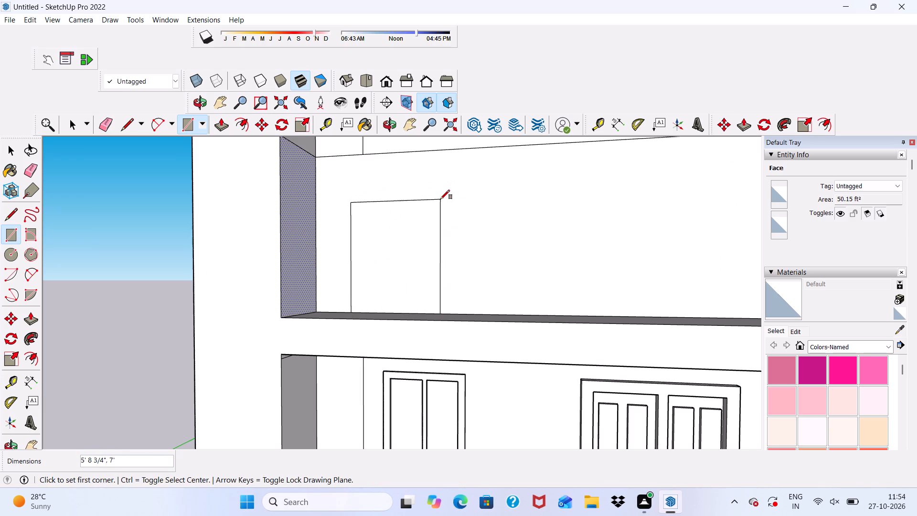
# Offset the new wall rectangle's outline inward by 6" to form a frame.
pyautogui.press('space')
pyautogui.click(240, 120)
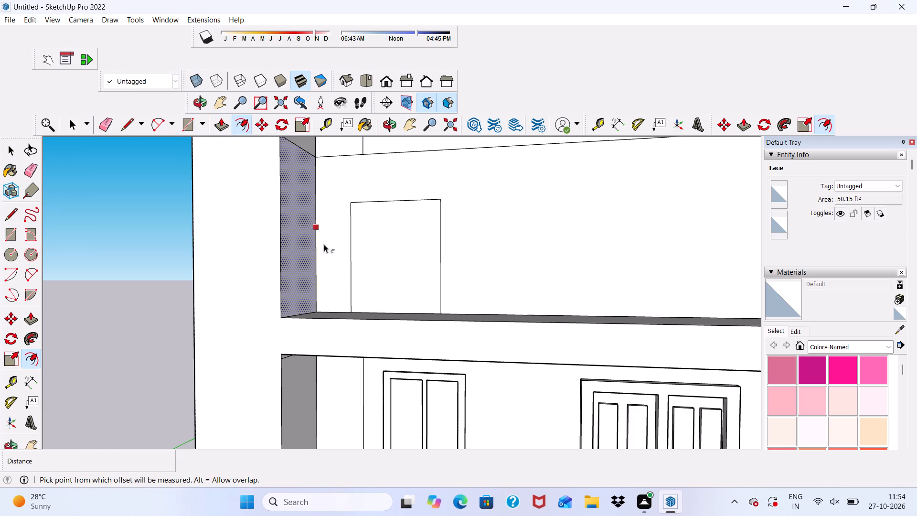
pyautogui.press('space')
pyautogui.click(381, 260)
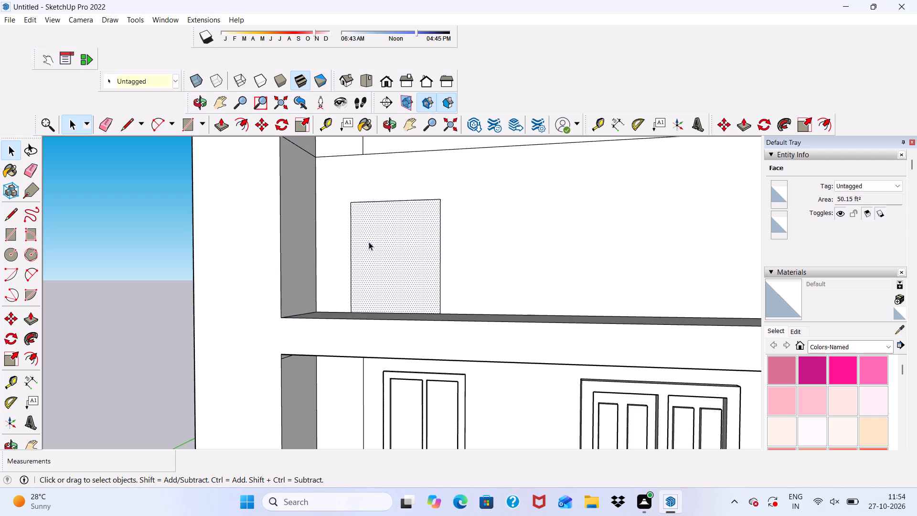
pyautogui.click(243, 121)
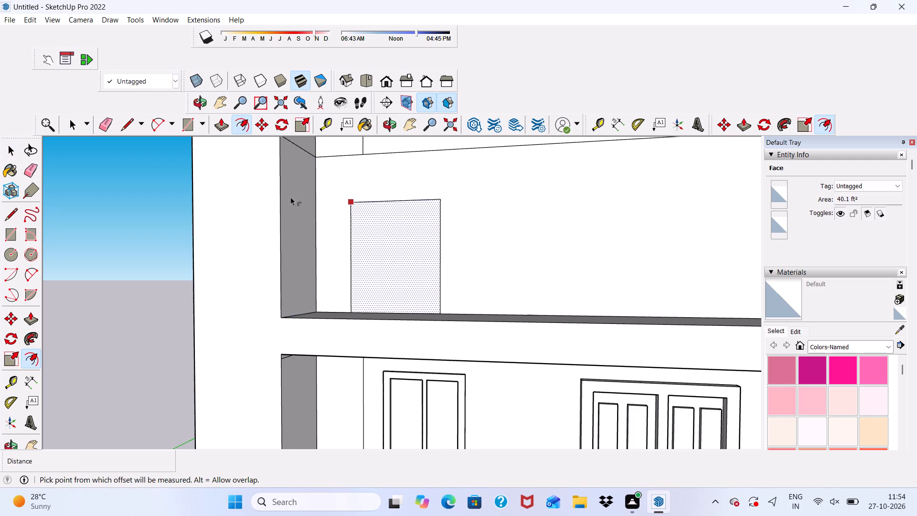
pyautogui.click(347, 261)
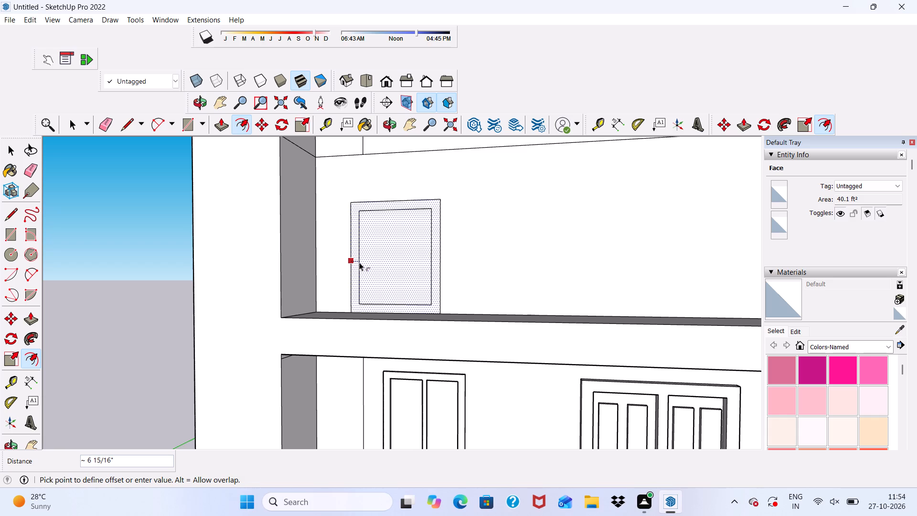
pyautogui.write('6"')
pyautogui.press('Return')
# Place a vertical guide 2' 4 3/8" from the inner frame edge nearest the outer pillar and another guide 6" beyond it.
pyautogui.scroll(1, 359, 262)
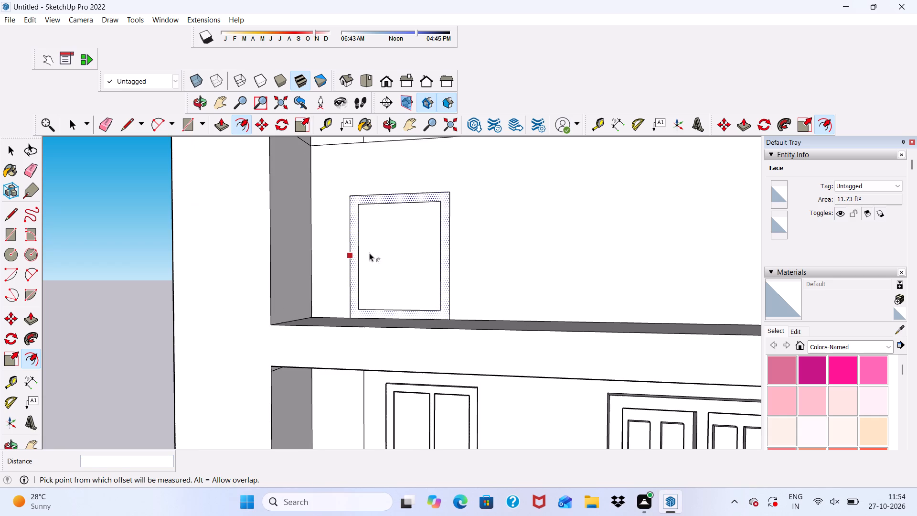
pyautogui.click(330, 118)
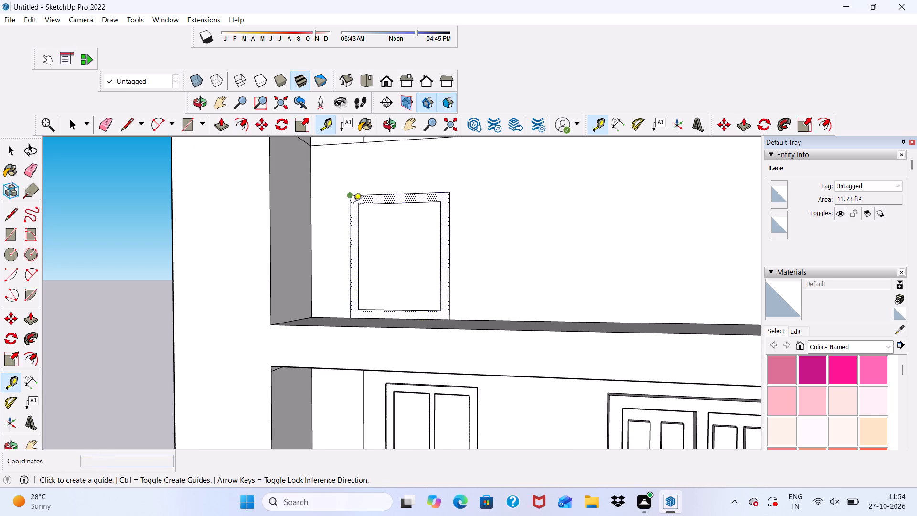
pyautogui.click(359, 241)
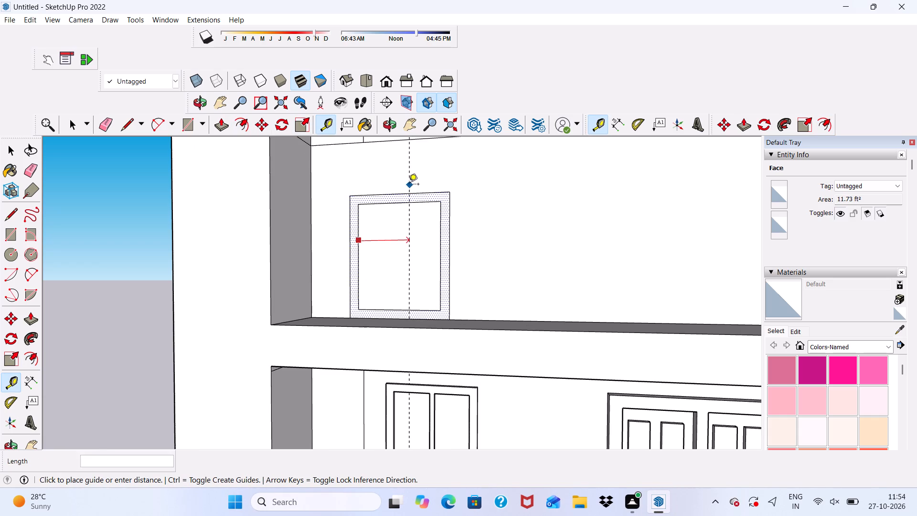
pyautogui.click(398, 195)
pyautogui.click(396, 220)
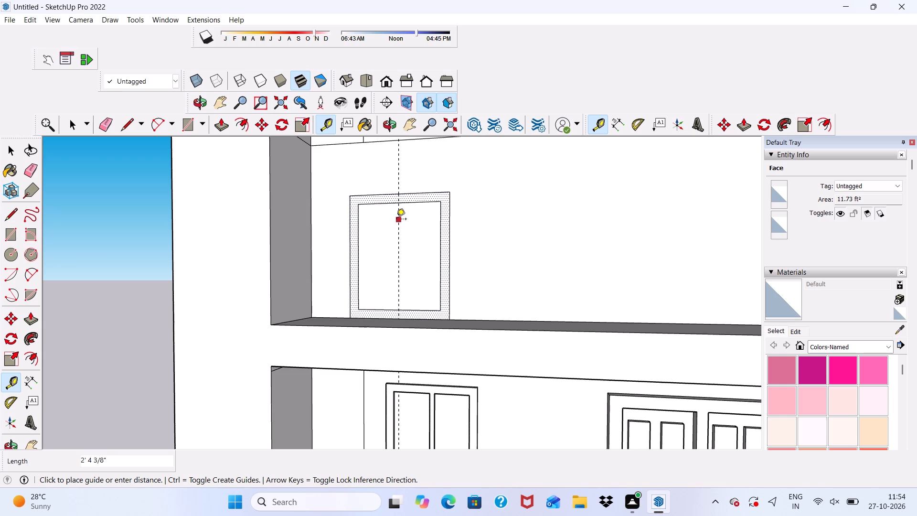
pyautogui.write('6"')
pyautogui.press('Return')
pyautogui.press('space')
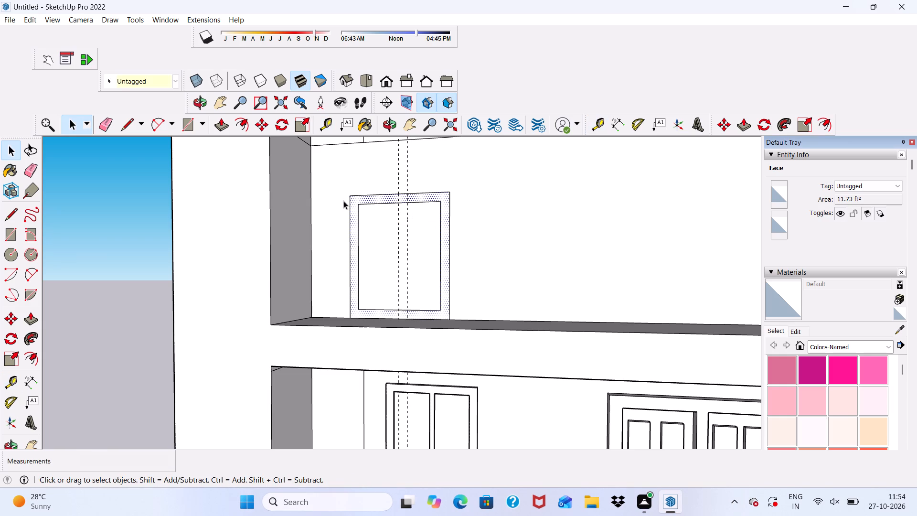
# Draw two 7' vertical lines along the guides, from the frame's outer top edge down to the balcony band.
pyautogui.click(124, 124)
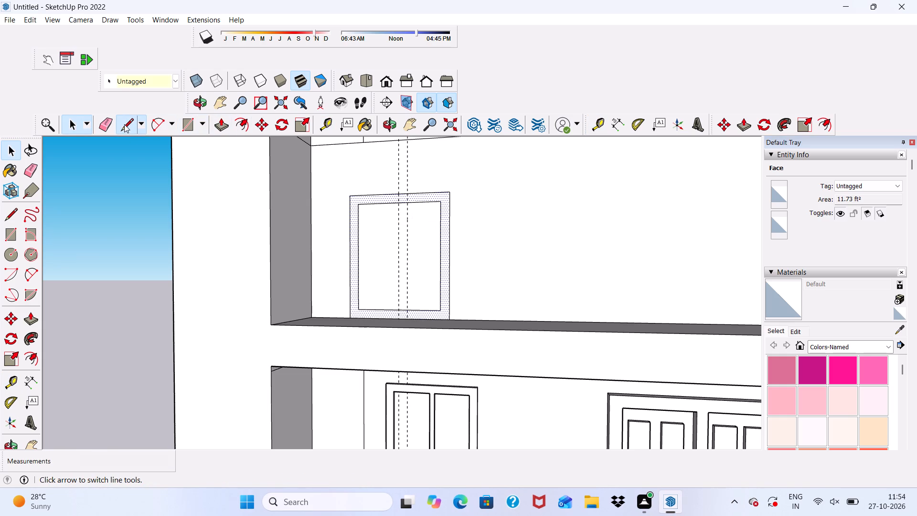
pyautogui.moveTo(294, 224); pyautogui.dragTo(323, 268, button='middle')
pyautogui.scroll(5, 378, 221)
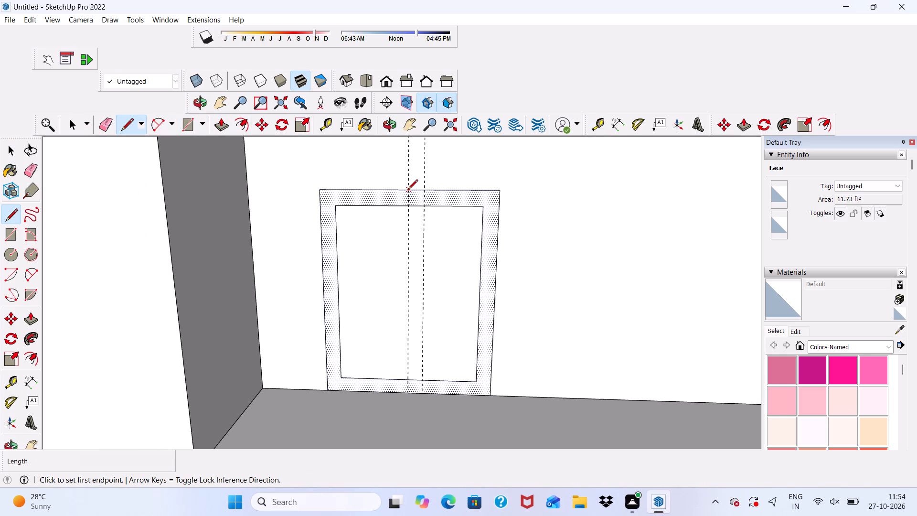
pyautogui.click(408, 190)
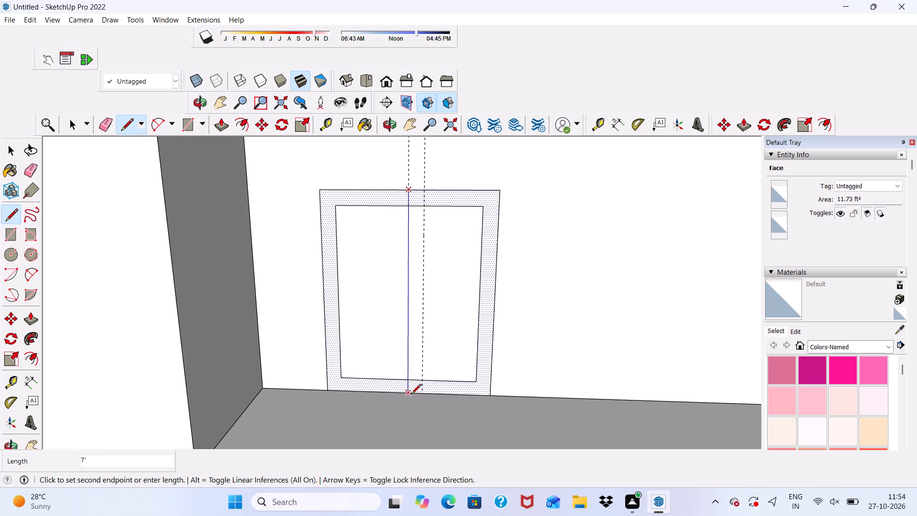
pyautogui.click(410, 395)
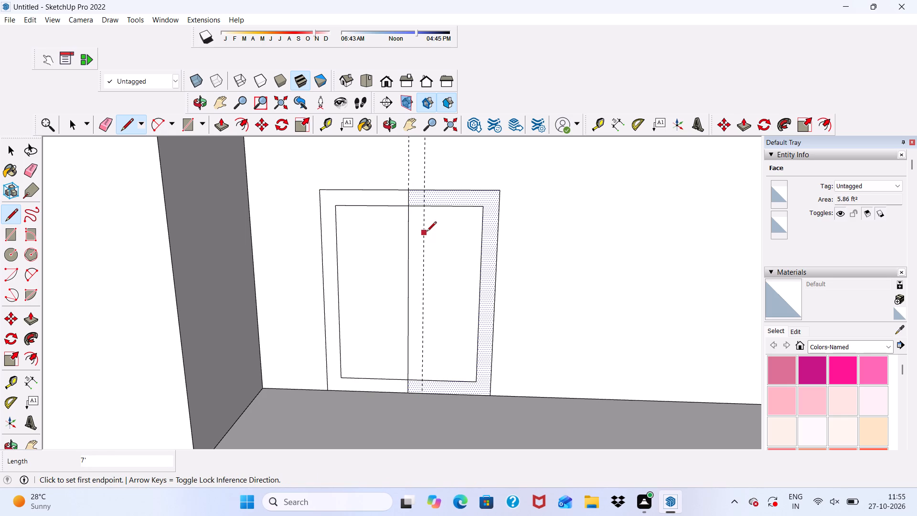
pyautogui.click(422, 191)
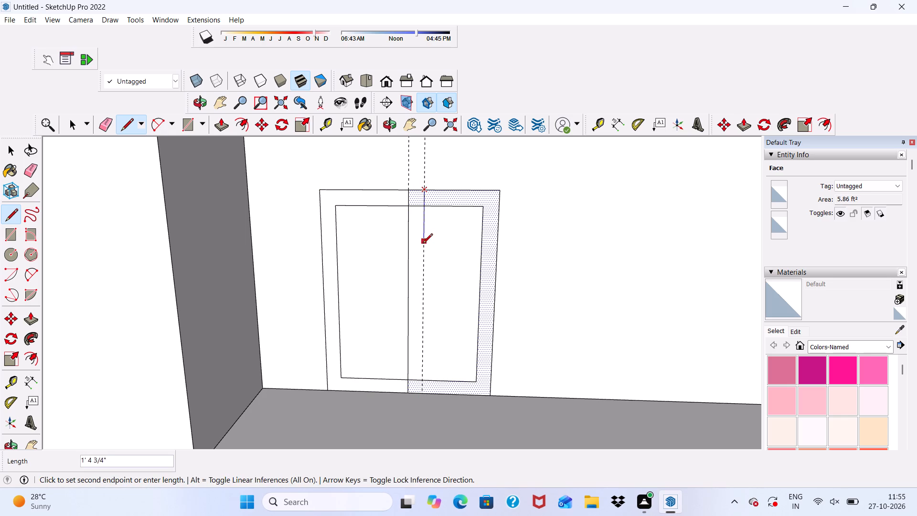
pyautogui.click(422, 394)
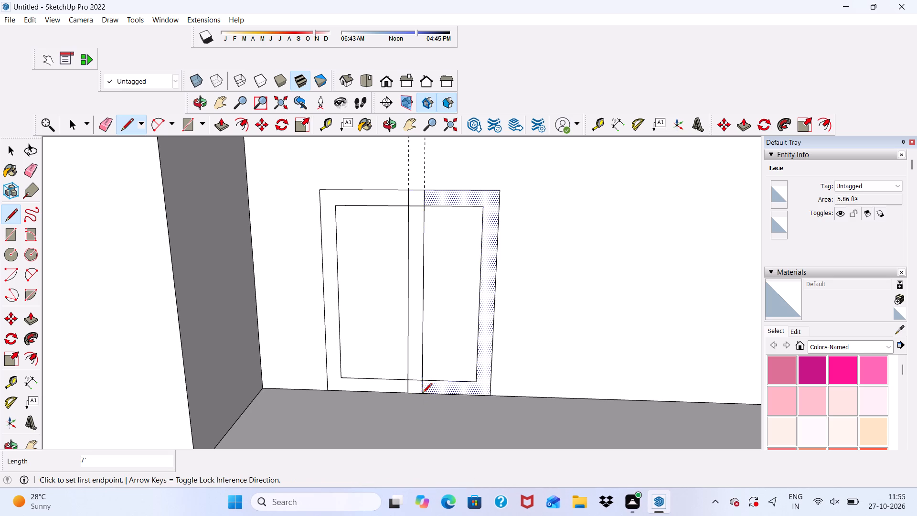
# Extend both inner side edges of the frame 6" down to the balcony band with short lines.
pyautogui.scroll(4, 345, 366)
pyautogui.click(338, 382)
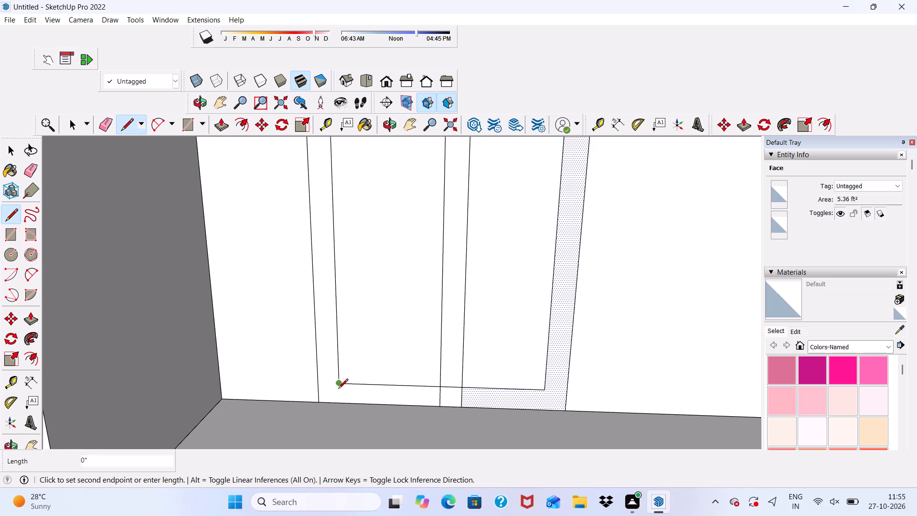
pyautogui.click(339, 406)
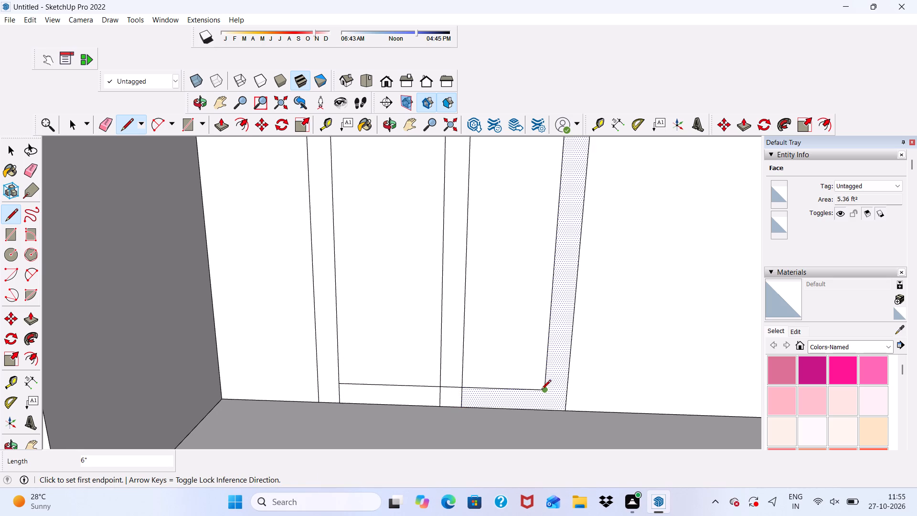
pyautogui.click(541, 390)
pyautogui.click(543, 412)
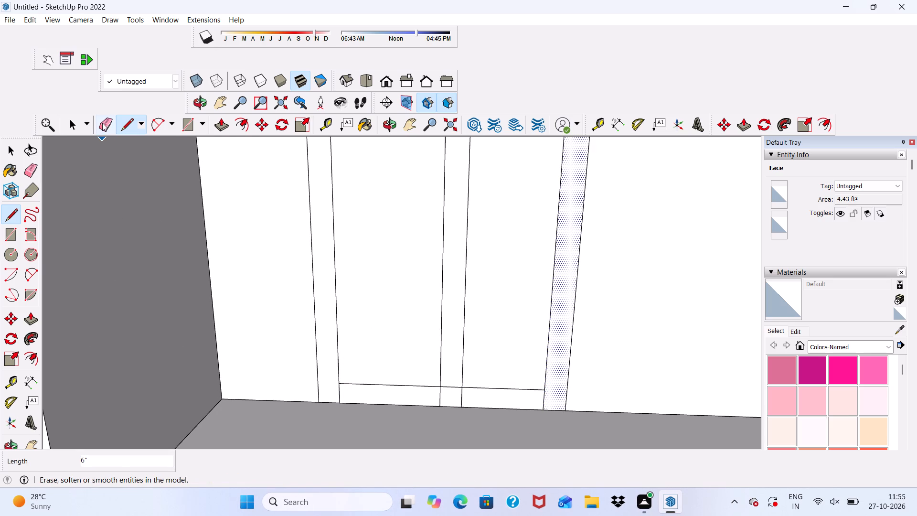
# Erase the three segments of the frame's inner bottom edge so its uprights stand directly on the balcony band.
pyautogui.click(102, 123)
pyautogui.scroll(3, 463, 430)
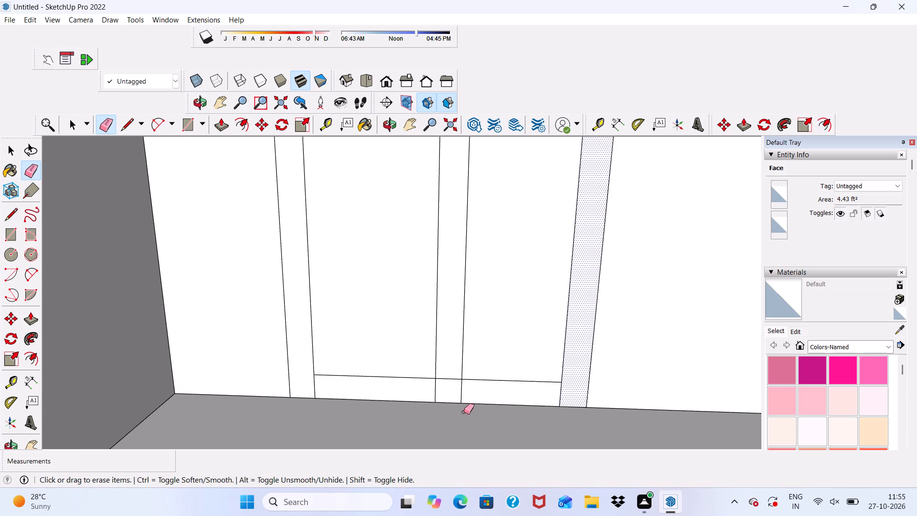
pyautogui.moveTo(448, 370); pyautogui.dragTo(447, 380)
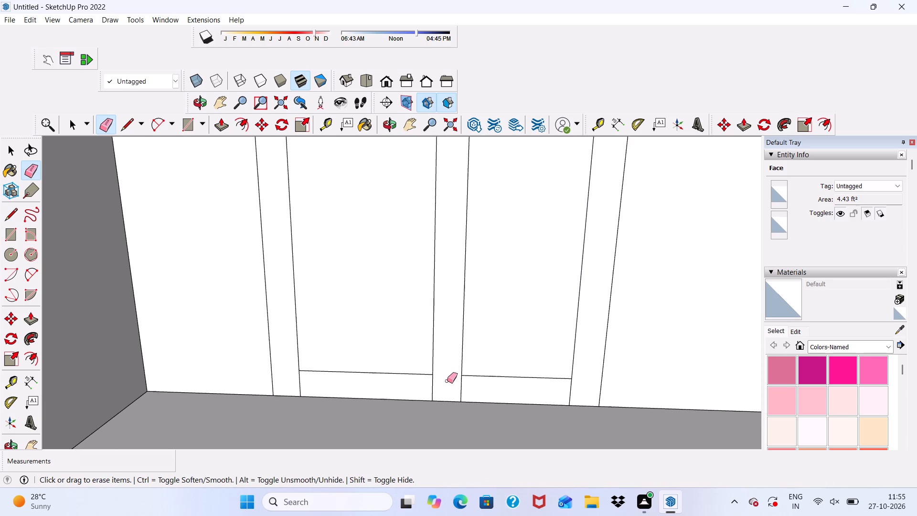
pyautogui.moveTo(498, 371); pyautogui.dragTo(500, 376)
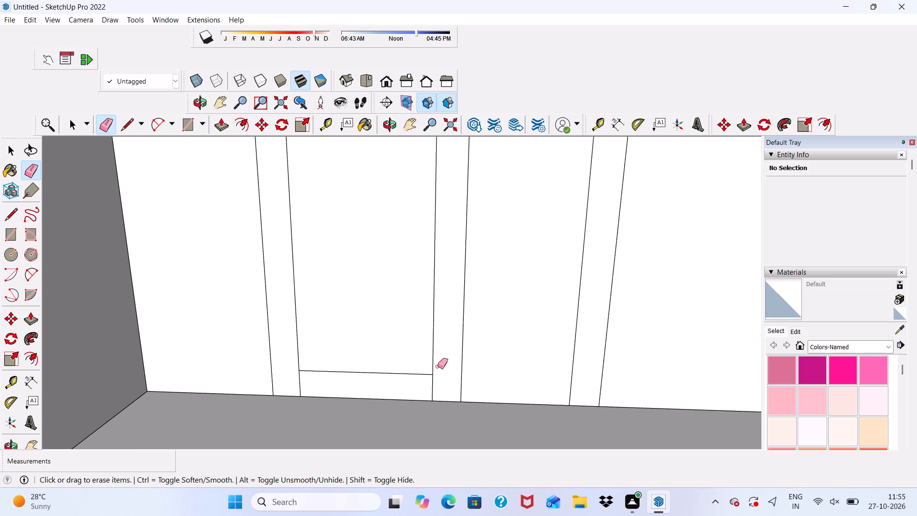
pyautogui.moveTo(412, 368); pyautogui.dragTo(411, 373)
pyautogui.scroll(-5, 411, 374)
pyautogui.scroll(-5, 414, 441)
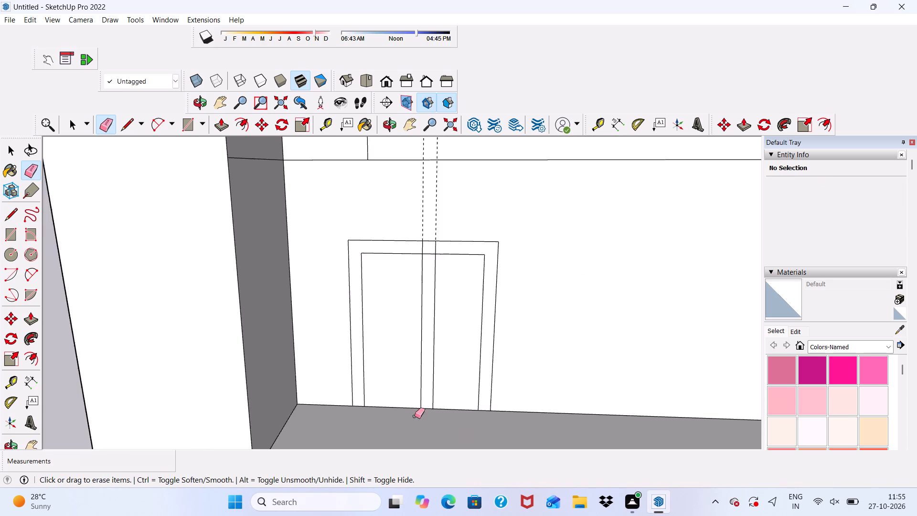
# Erase the two vertical guides and the two short line segments crossing the frame's top rail.
pyautogui.scroll(5, 434, 235)
pyautogui.moveTo(435, 218); pyautogui.dragTo(440, 224)
pyautogui.moveTo(416, 224); pyautogui.dragTo(410, 224)
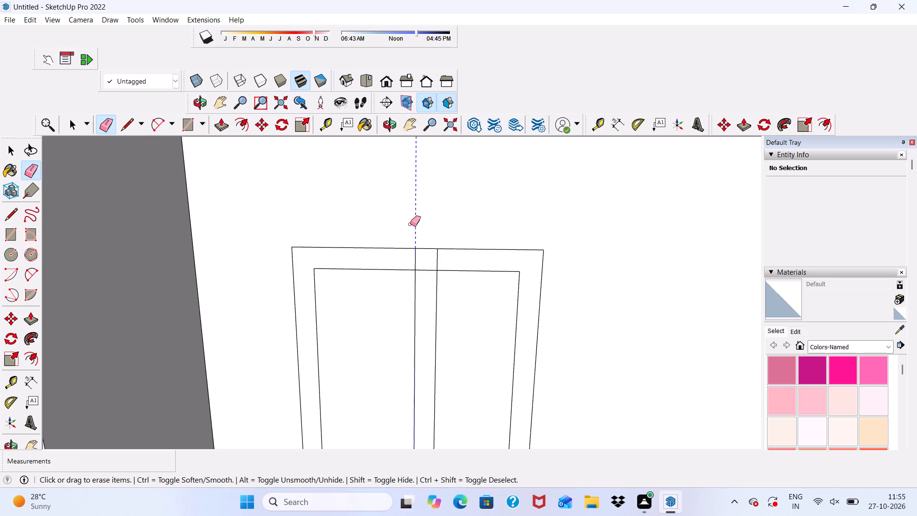
pyautogui.moveTo(410, 224); pyautogui.dragTo(404, 226)
pyautogui.scroll(3, 419, 269)
pyautogui.moveTo(411, 253); pyautogui.dragTo(418, 260)
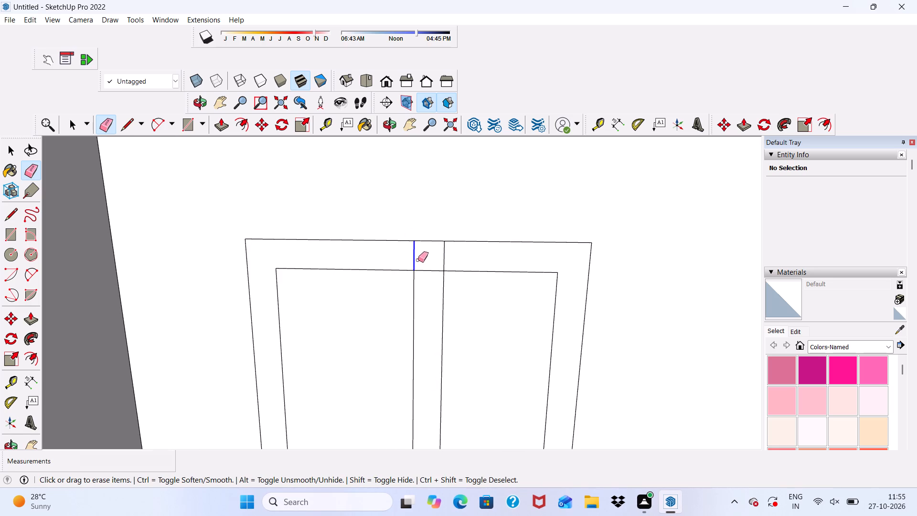
pyautogui.moveTo(418, 260); pyautogui.dragTo(427, 274)
pyautogui.moveTo(433, 262); pyautogui.dragTo(446, 257)
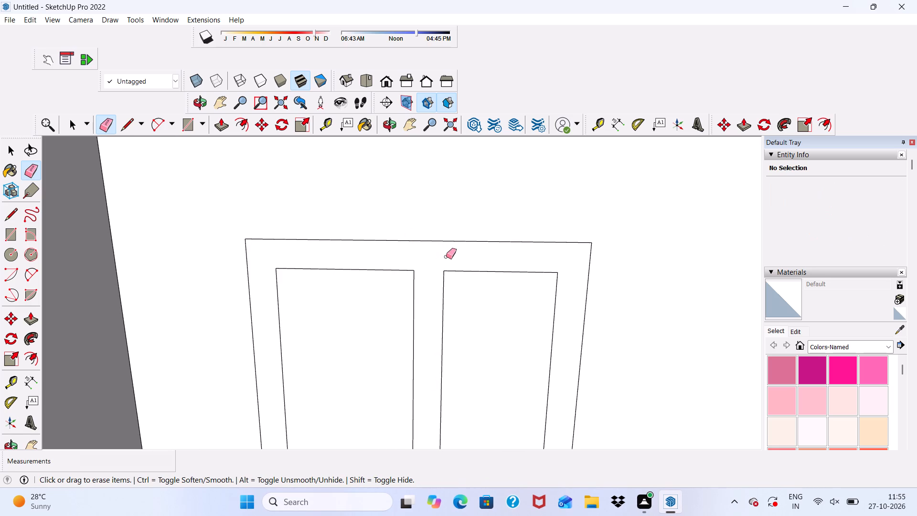
# Push/Pull the two-panel frame face 3" out from the first-floor wall.
pyautogui.scroll(3, 218, 118)
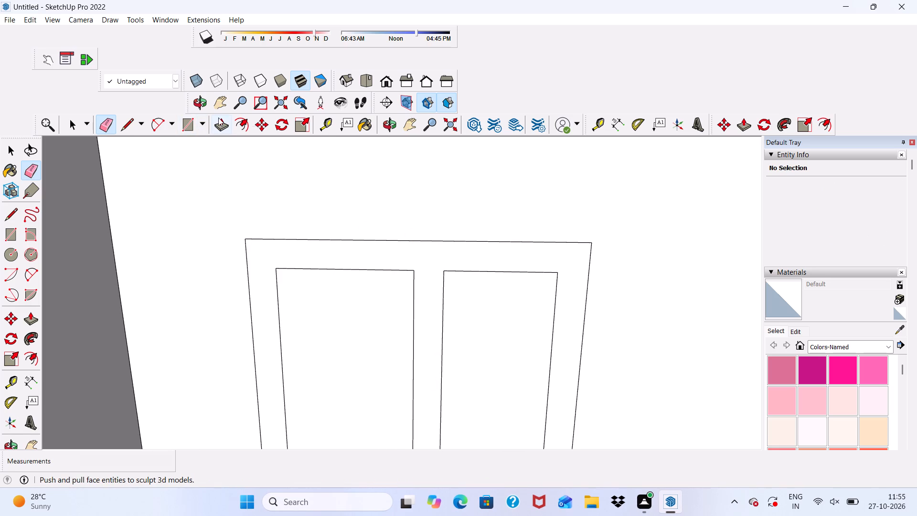
pyautogui.scroll(-1, 222, 121)
pyautogui.click(222, 122)
pyautogui.scroll(-3, 279, 223)
pyautogui.scroll(4, 315, 258)
pyautogui.click(316, 258)
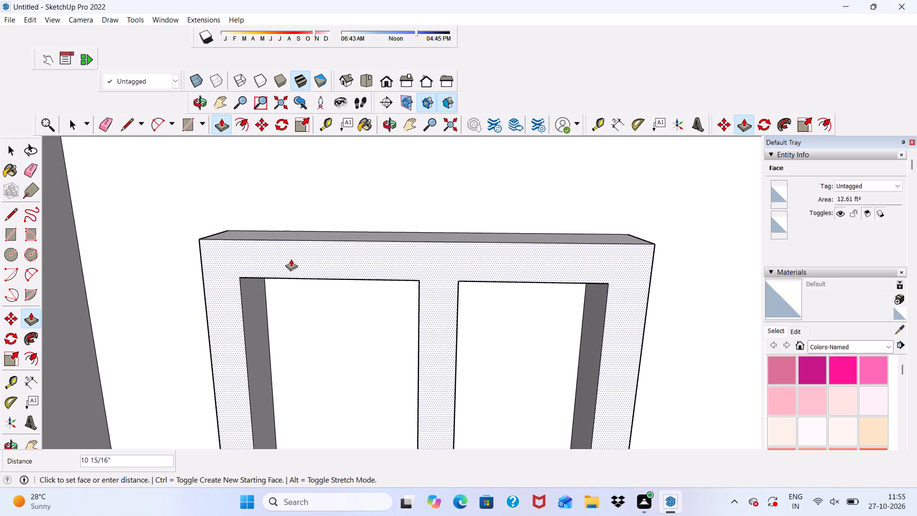
pyautogui.press('3')
pyautogui.hotkey('shift', '"')
pyautogui.press('Return')
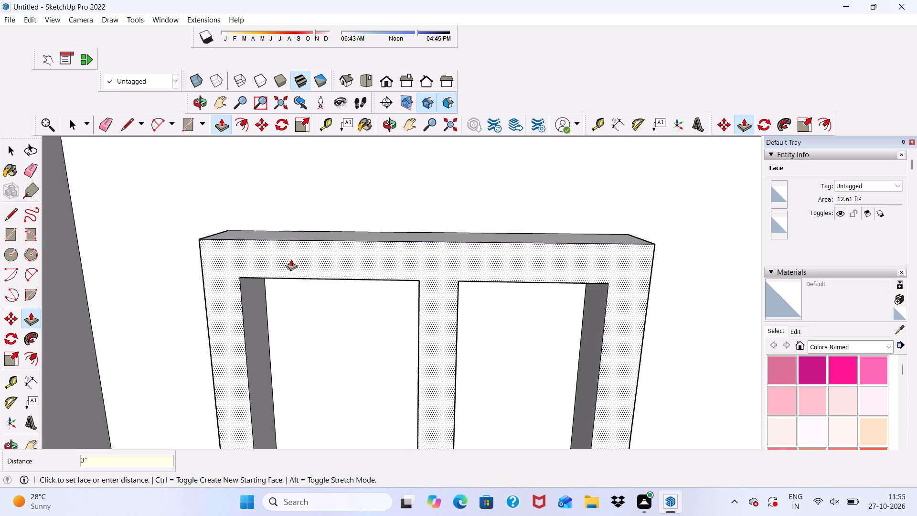
# Draw a 3' by 7' rectangle on the first-floor wall beside the frame, standing on the balcony band.
pyautogui.scroll(-6, 277, 258)
pyautogui.scroll(1, 279, 247)
pyautogui.scroll(-7, 231, 270)
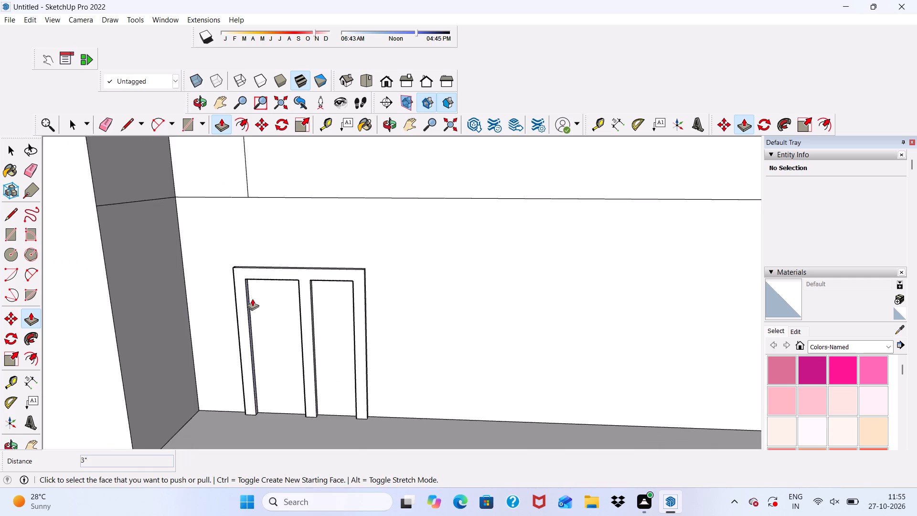
pyautogui.scroll(-1, 252, 299)
pyautogui.moveTo(252, 299); pyautogui.dragTo(258, 240, button='middle')
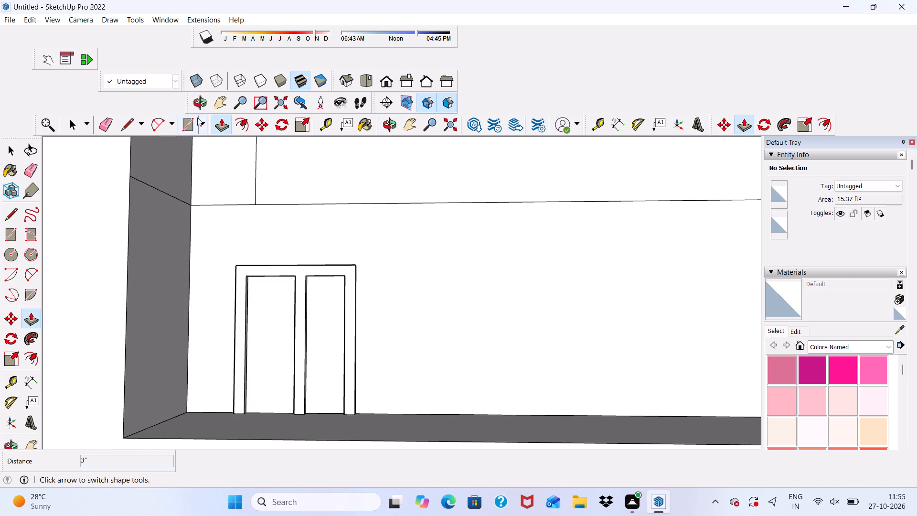
pyautogui.click(184, 120)
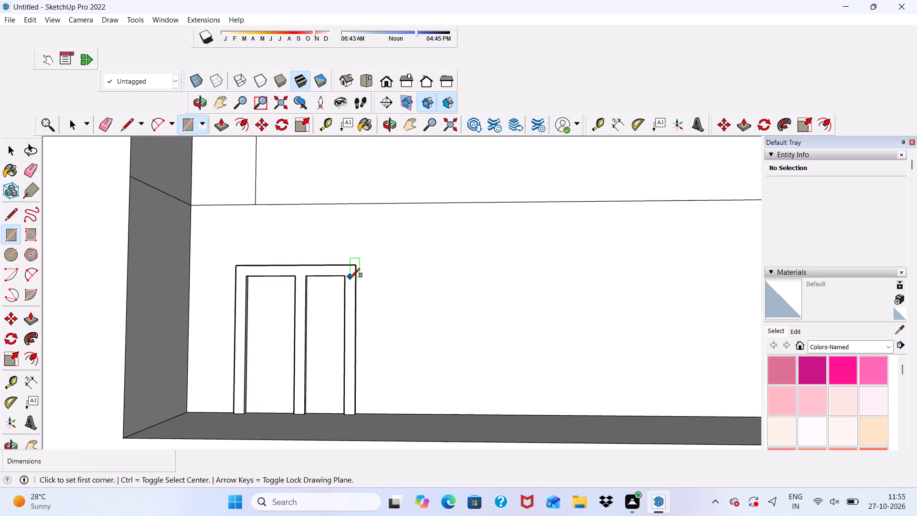
pyautogui.moveTo(351, 278); pyautogui.dragTo(305, 342, button='middle')
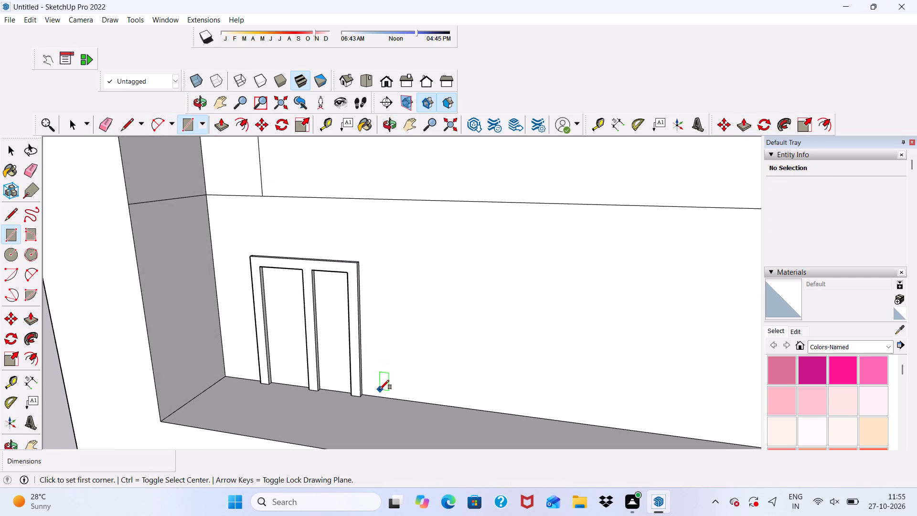
pyautogui.click(380, 394)
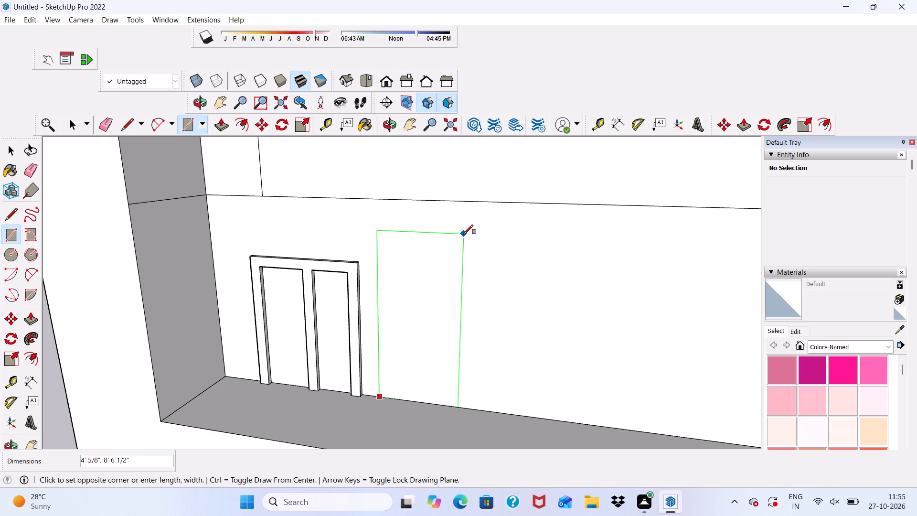
pyautogui.write("3',7'")
pyautogui.press('Return')
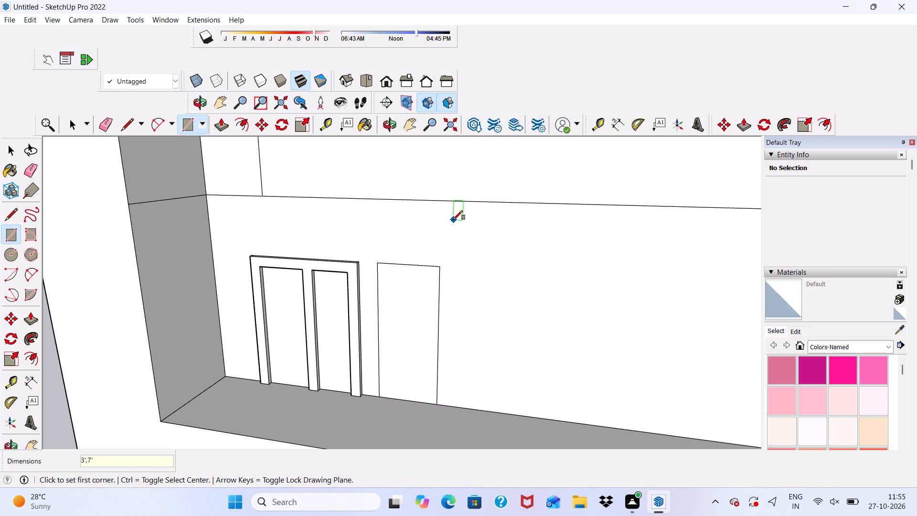
# Push/Pull the 3' by 7' rectangle 3" out from the wall to form a door panel.
pyautogui.scroll(-2, 426, 281)
pyautogui.moveTo(365, 312); pyautogui.dragTo(398, 247, button='middle')
pyautogui.scroll(1, 399, 248)
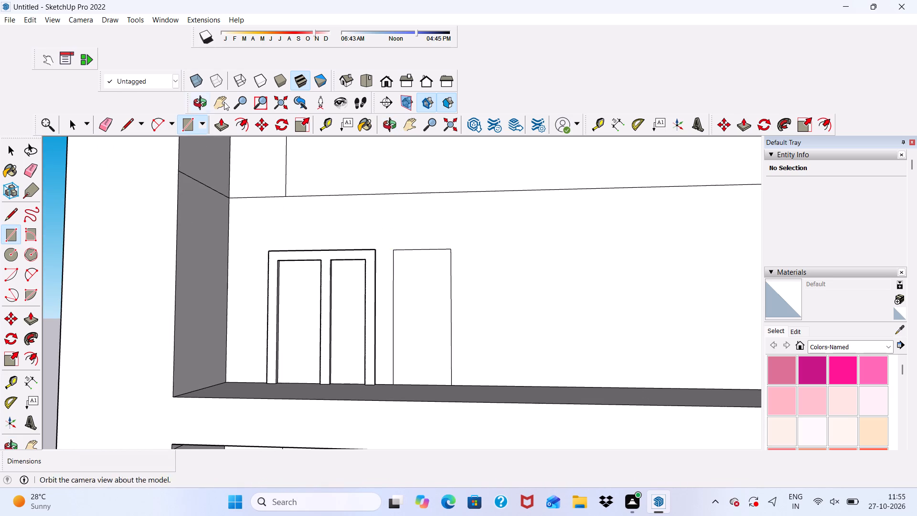
pyautogui.click(224, 124)
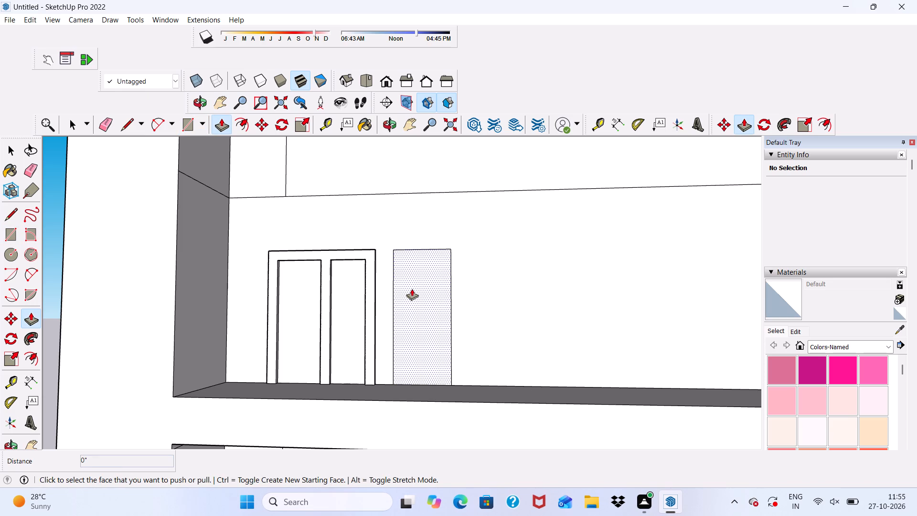
pyautogui.click(412, 289)
pyautogui.scroll(-2, 409, 282)
pyautogui.moveTo(413, 290); pyautogui.dragTo(333, 330, button='middle')
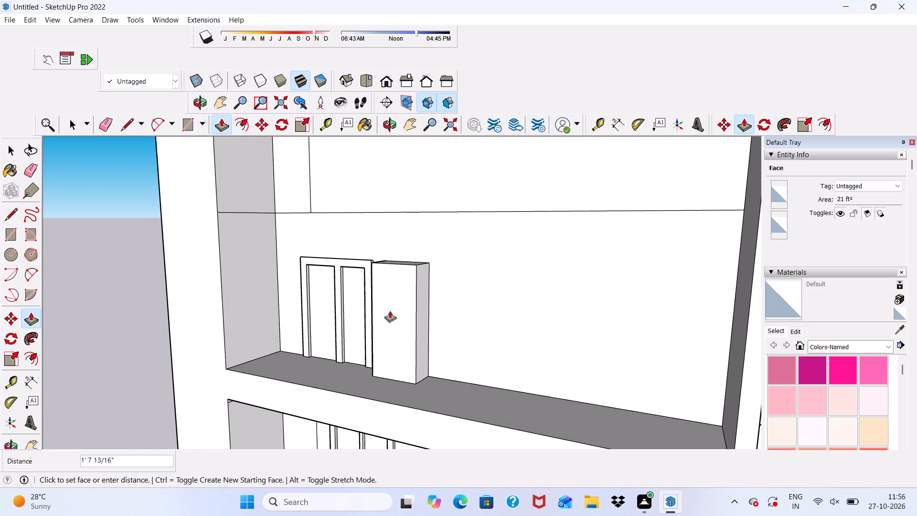
pyautogui.press('3')
pyautogui.hotkey('shift', '"')
pyautogui.press('Return')
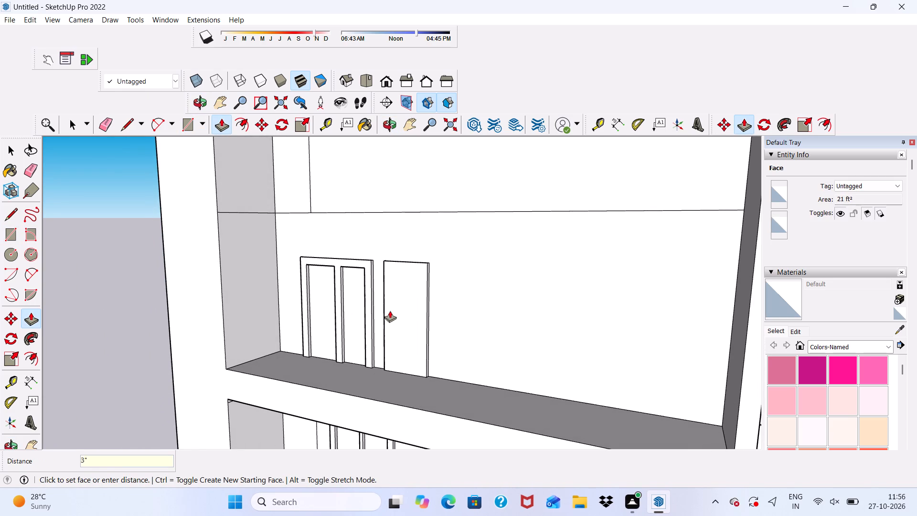
# Push/Pull the door panel's top face up by about 8 3/8".
pyautogui.scroll(5, 406, 276)
pyautogui.scroll(-4, 408, 274)
pyautogui.moveTo(408, 274); pyautogui.dragTo(378, 395, button='middle')
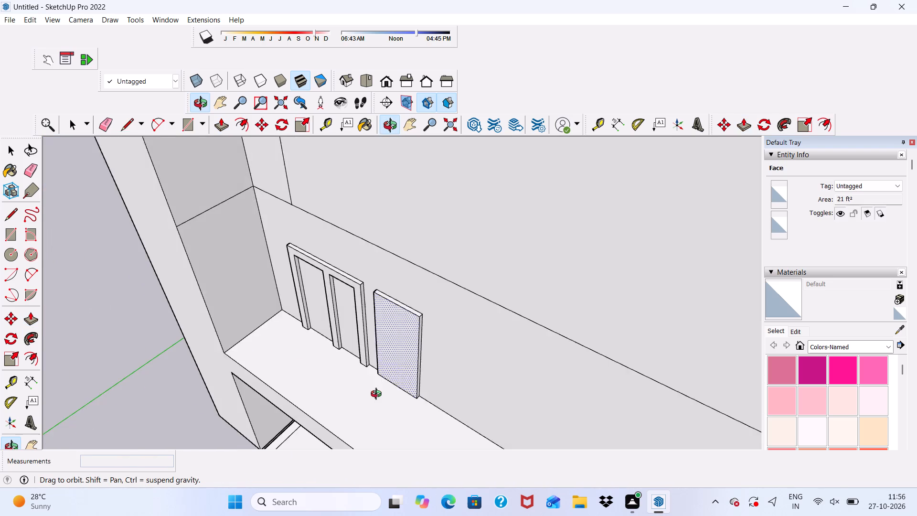
pyautogui.moveTo(378, 395); pyautogui.dragTo(378, 396, button='middle')
pyautogui.scroll(15, 376, 308)
pyautogui.click(401, 299)
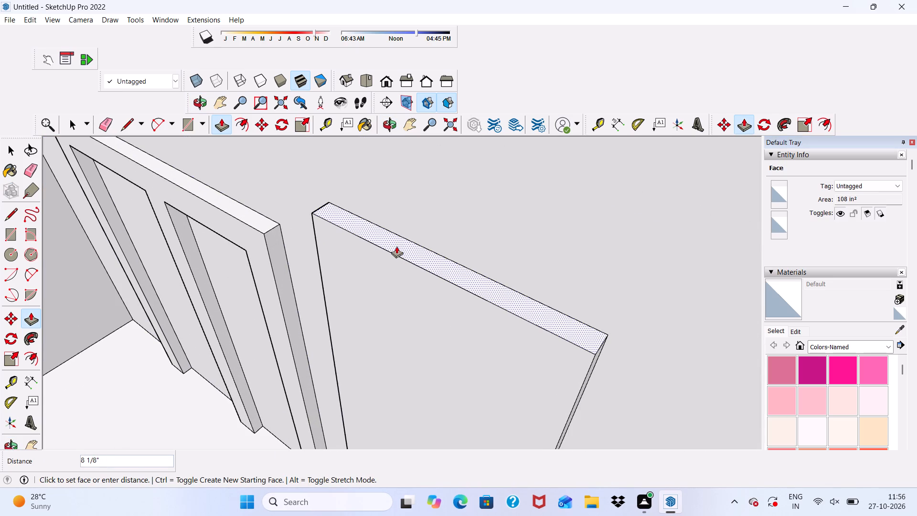
pyautogui.click(396, 246)
# Draw a circle of about 6 1/8" radius on the first-floor door panel's face, near the edge beside the two-panel frame.
pyautogui.scroll(-2, 389, 295)
pyautogui.moveTo(387, 326); pyautogui.dragTo(491, 178, button='middle')
pyautogui.scroll(-5, 423, 229)
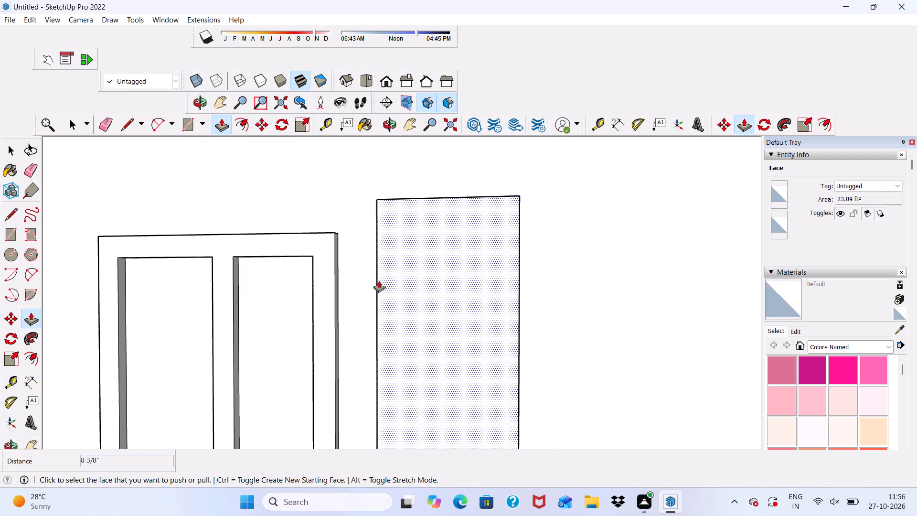
pyautogui.scroll(-4, 379, 281)
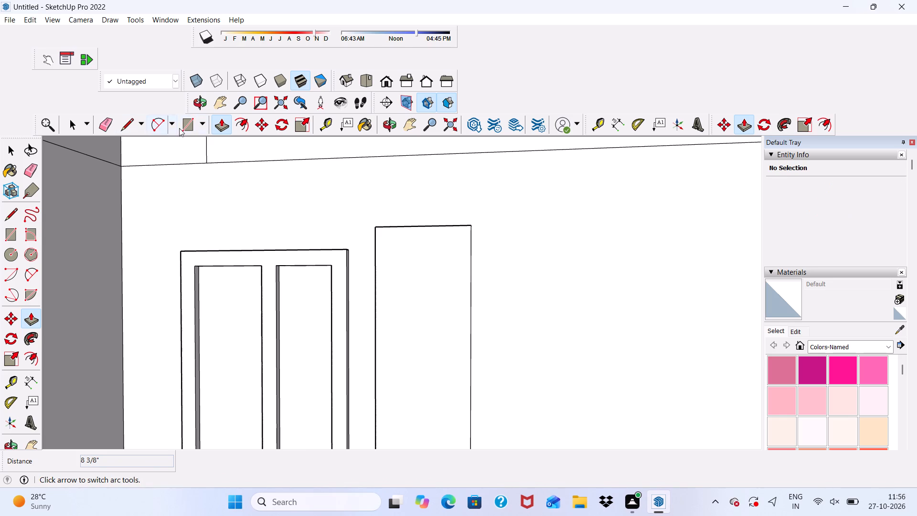
pyautogui.click(11, 246)
pyautogui.scroll(4, 389, 326)
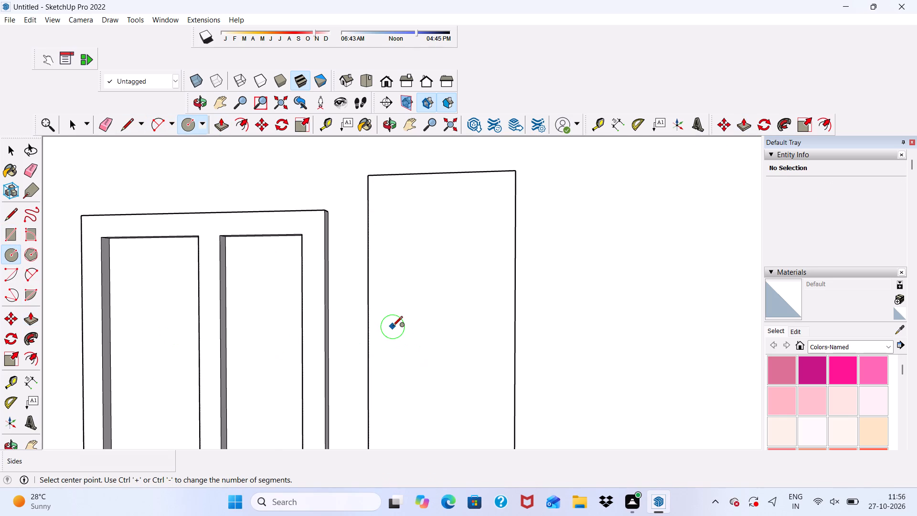
pyautogui.click(410, 321)
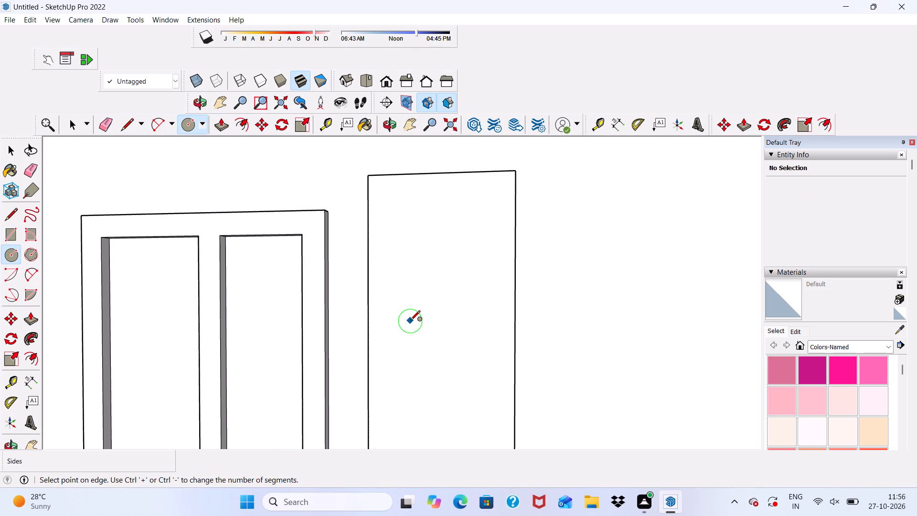
pyautogui.click(411, 296)
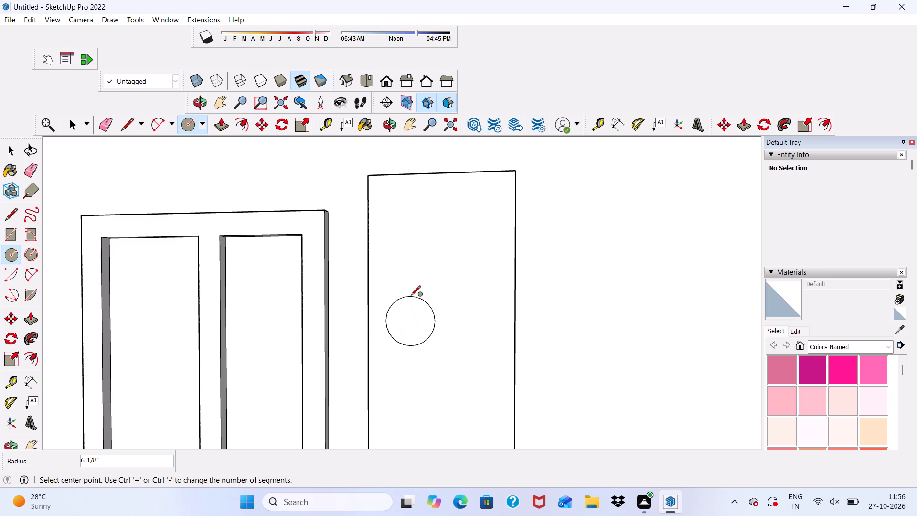
# Push/Pull the circular face 3" out from the door panel to form a round door knob.
pyautogui.click(221, 123)
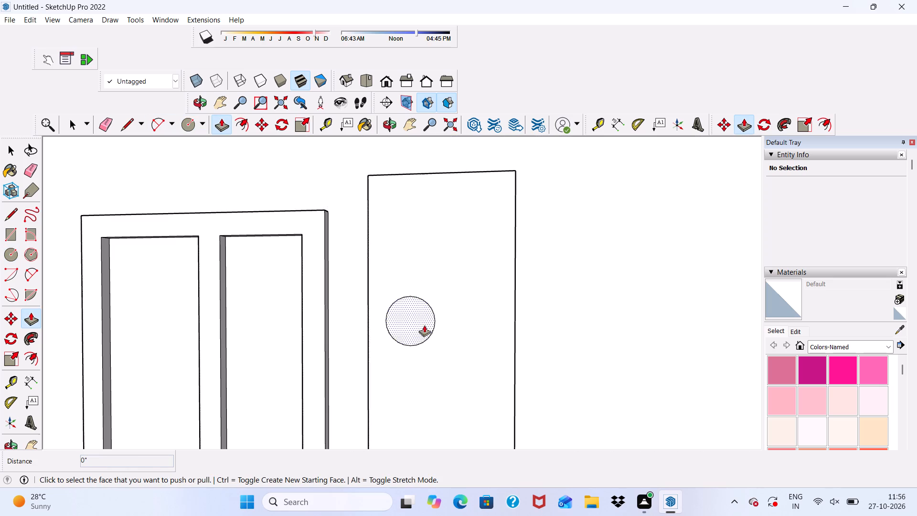
pyautogui.scroll(4, 429, 326)
pyautogui.click(415, 297)
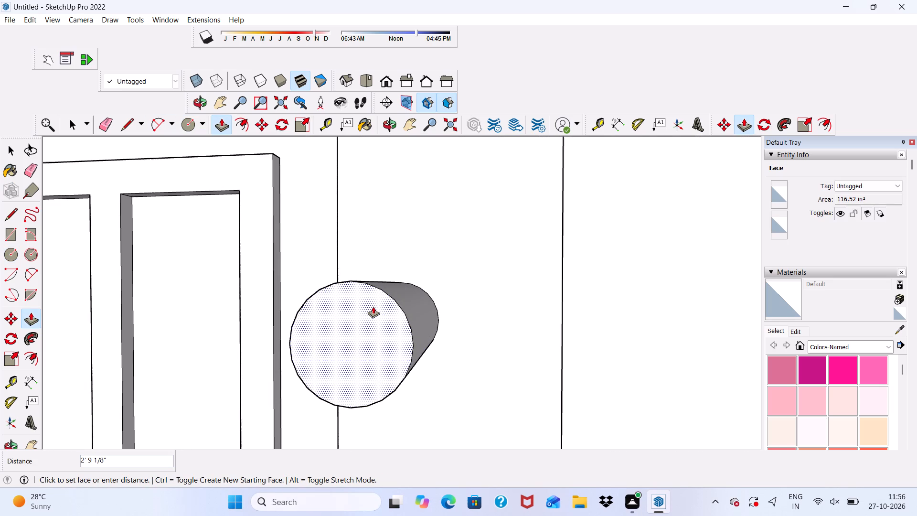
pyautogui.press('3')
pyautogui.hotkey('shift', '"')
pyautogui.press('Return')
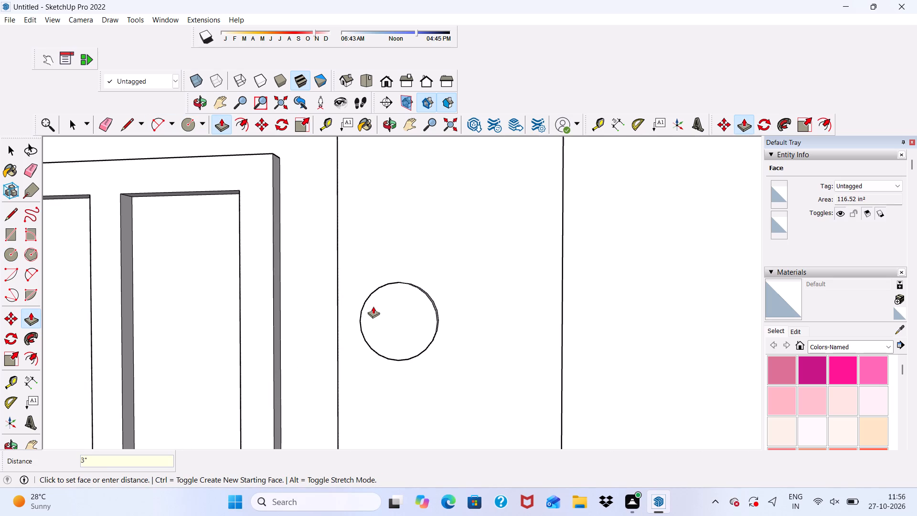
pyautogui.scroll(-6, 340, 303)
pyautogui.scroll(-3, 265, 317)
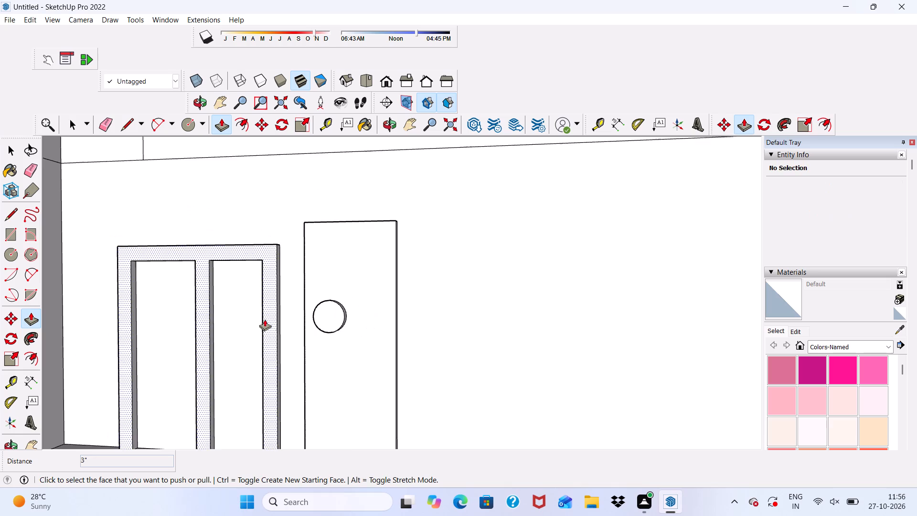
pyautogui.scroll(-7, 265, 319)
pyautogui.scroll(-5, 347, 329)
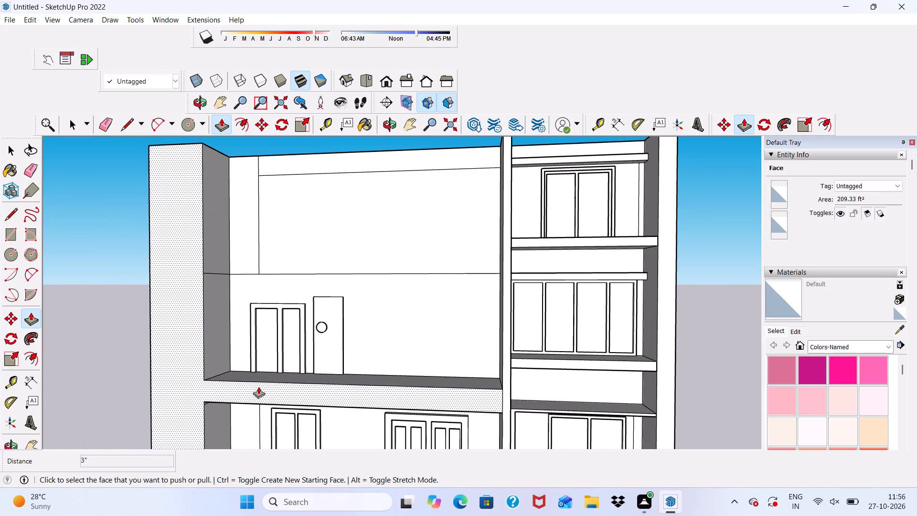
pyautogui.press('space')
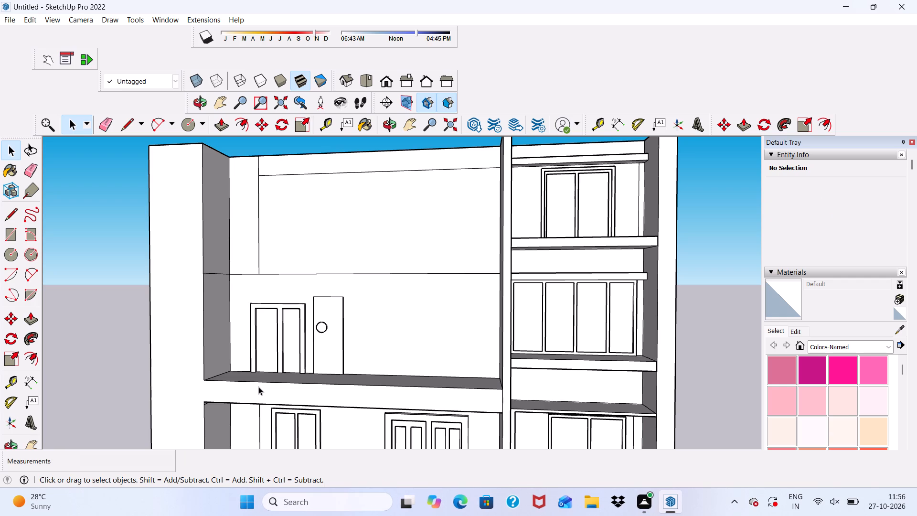
pyautogui.scroll(-3, 121, 426)
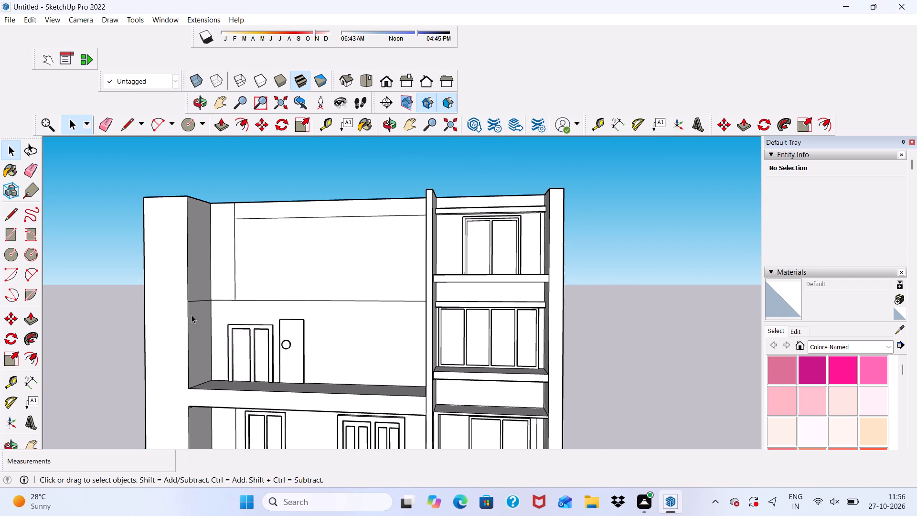
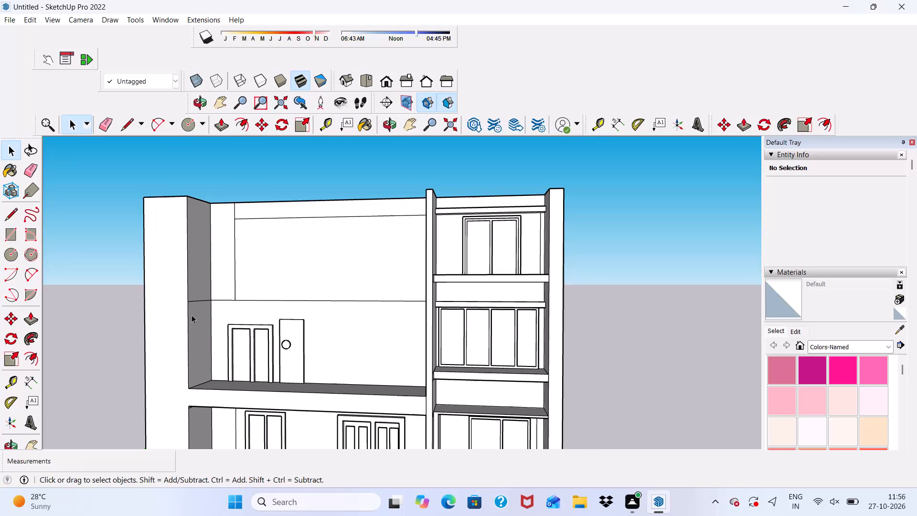
# Draw a rectangle about 5' 5/16" by 2' 9 1/8" on the outer pillar's inner side face, directly above the first-floor ceiling line.
pyautogui.scroll(4, 159, 296)
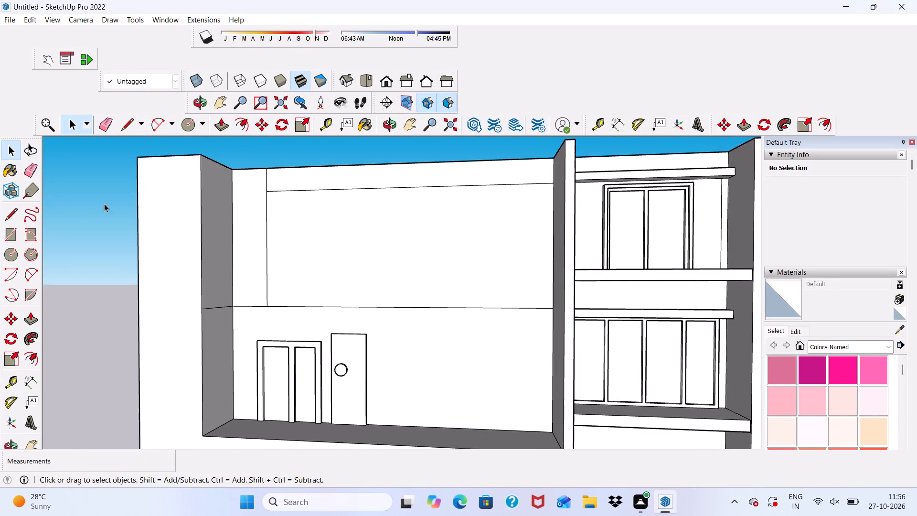
pyautogui.click(9, 232)
pyautogui.scroll(4, 287, 296)
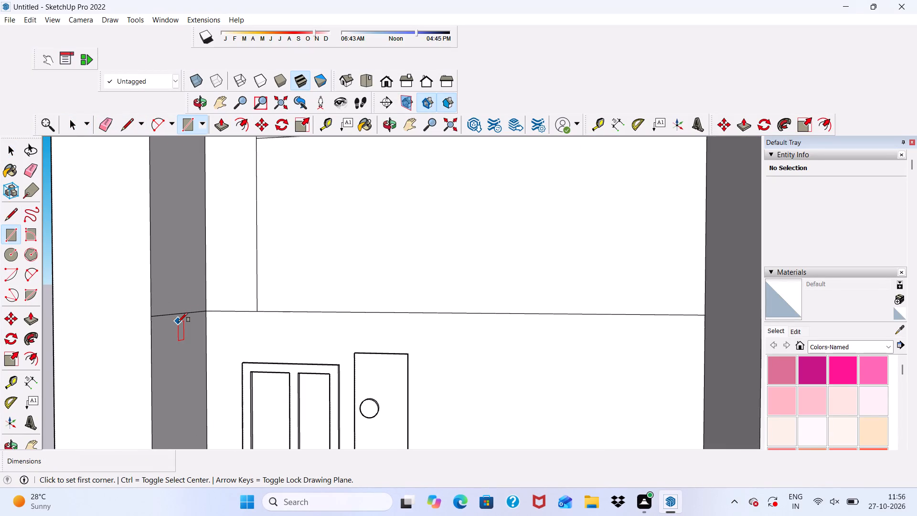
pyautogui.scroll(4, 177, 320)
pyautogui.scroll(-5, 152, 304)
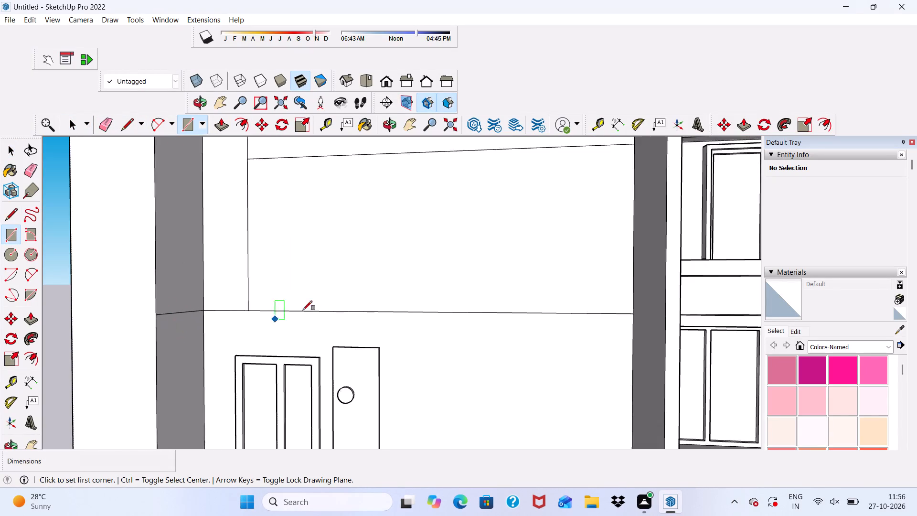
pyautogui.scroll(-8, 303, 310)
pyautogui.moveTo(312, 324); pyautogui.dragTo(315, 326, button='middle')
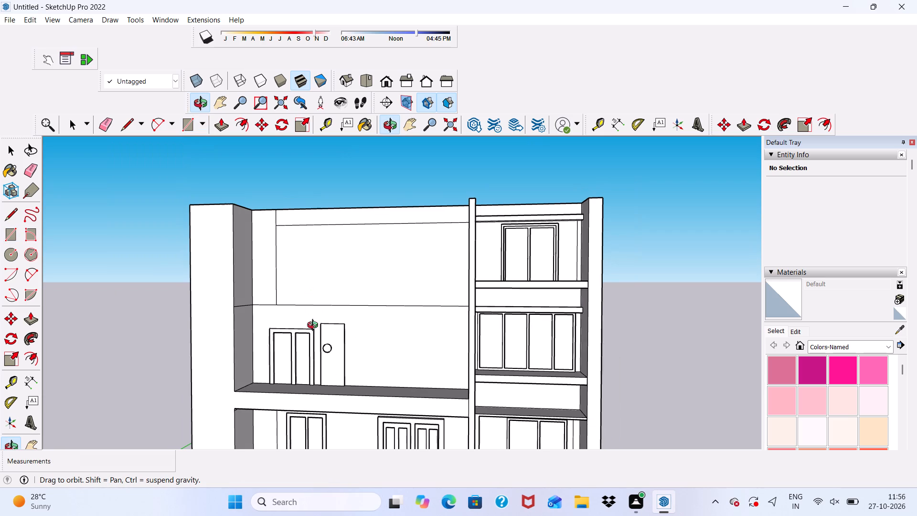
pyautogui.moveTo(315, 326); pyautogui.dragTo(318, 345, button='middle')
pyautogui.scroll(9, 248, 282)
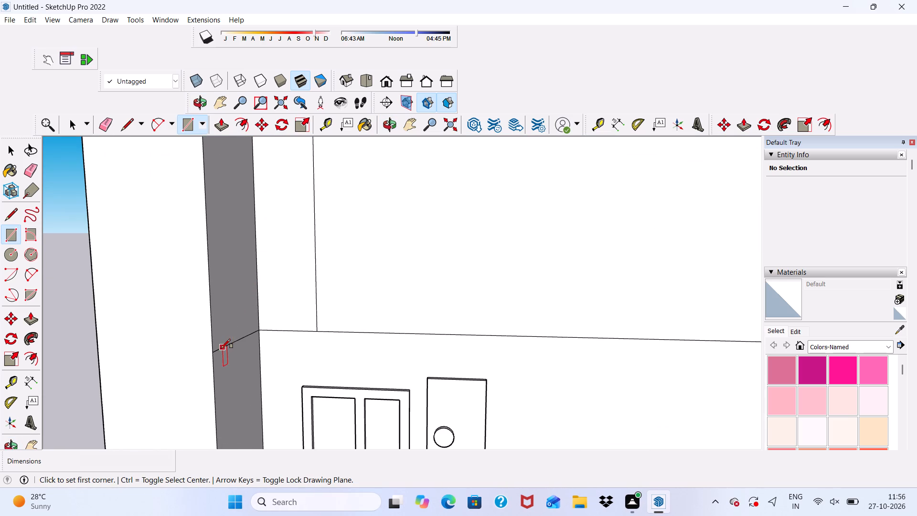
pyautogui.click(215, 351)
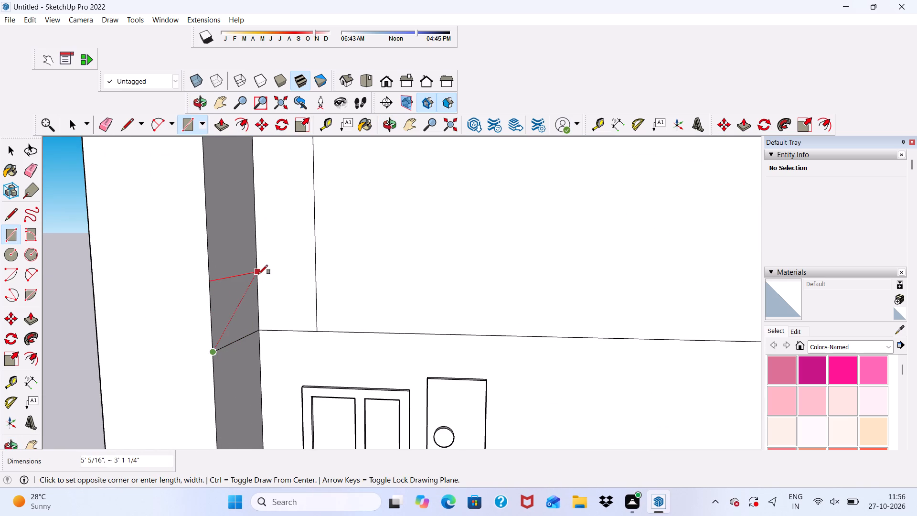
pyautogui.click(257, 279)
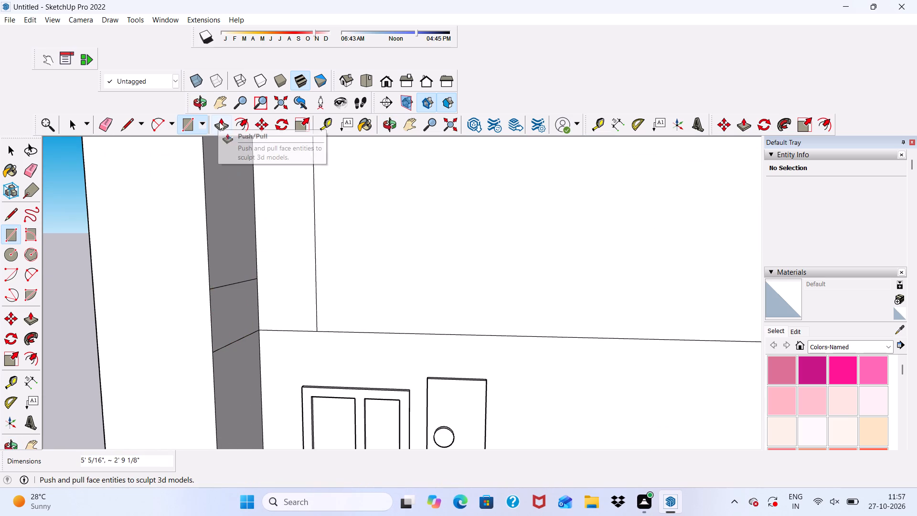
# Push/Pull the rectangle about 3' 2 3/16" out from the outer pillar, up to the vertical line on the back wall.
pyautogui.click(219, 122)
pyautogui.click(226, 329)
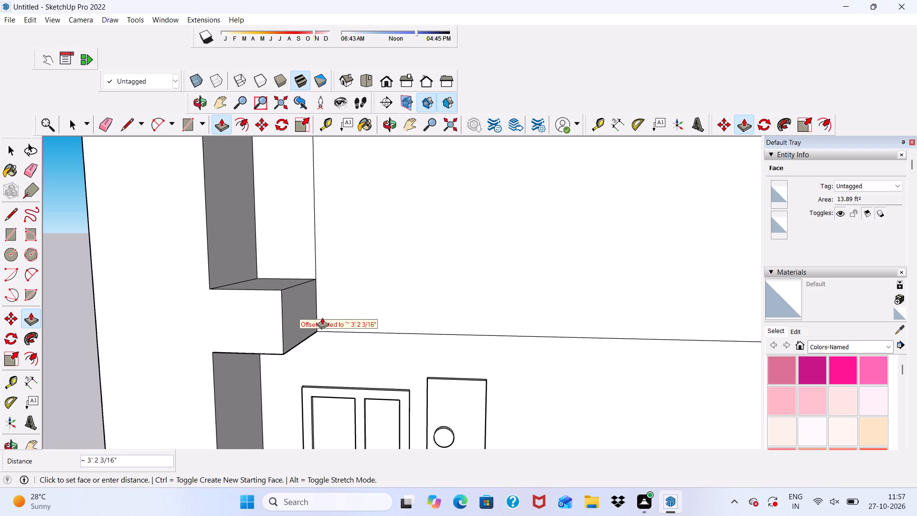
pyautogui.click(298, 311)
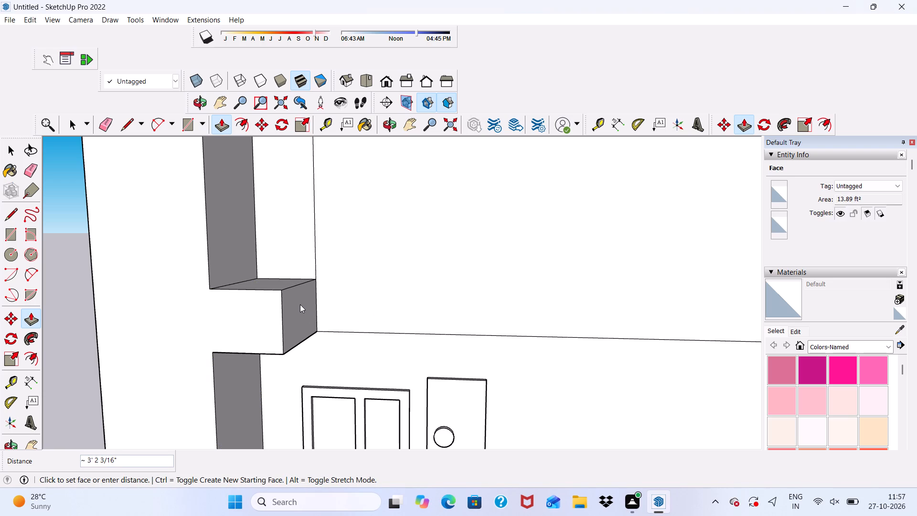
pyautogui.click(296, 305)
# Push/Pull the projecting block's end face about 24' 1 9/16" further to the middle pillar, forming a band above the first floor.
pyautogui.scroll(2, 309, 306)
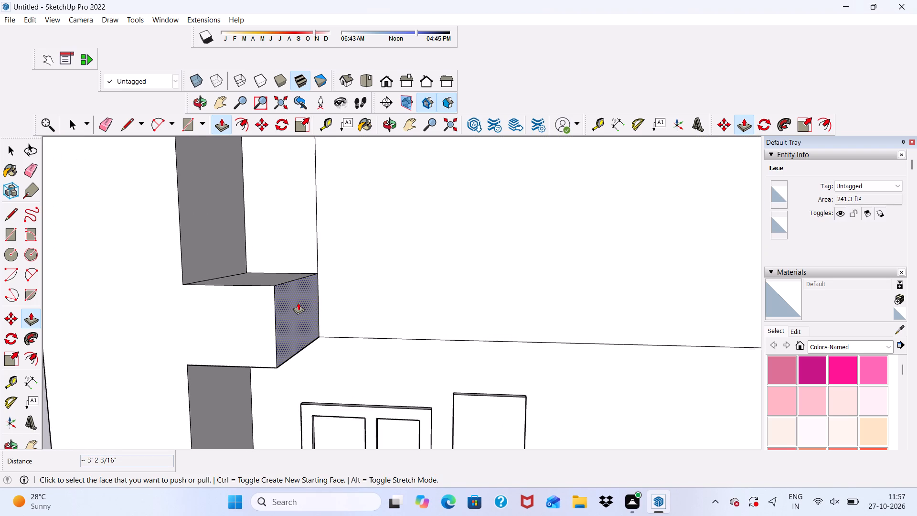
pyautogui.scroll(1, 298, 302)
pyautogui.click(296, 303)
pyautogui.scroll(-6, 420, 260)
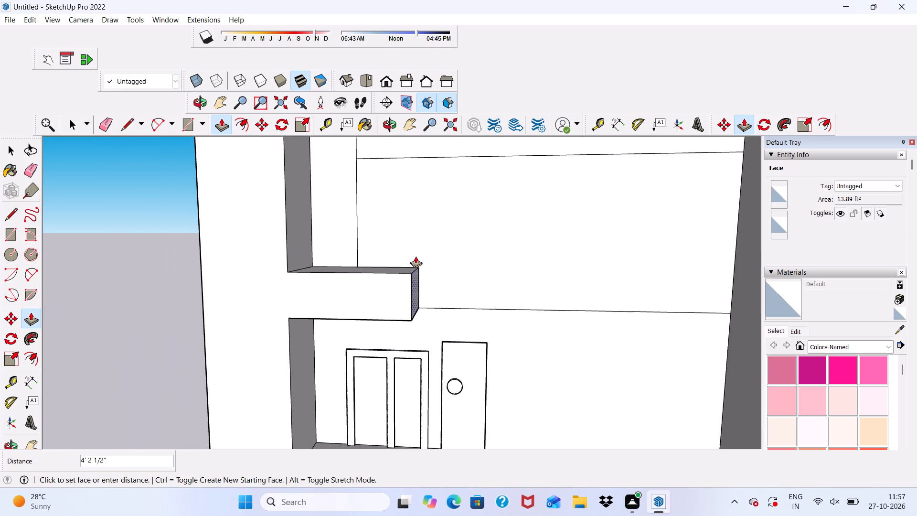
pyautogui.scroll(-5, 416, 256)
pyautogui.scroll(1, 629, 305)
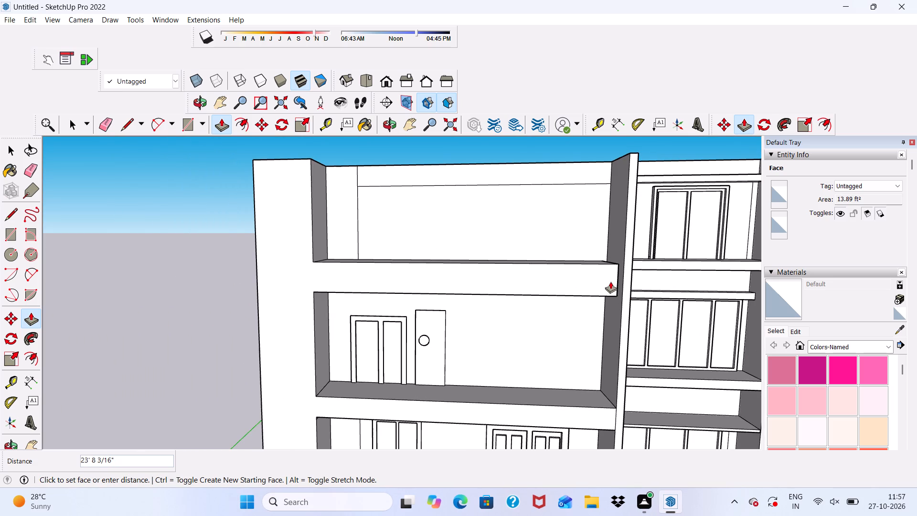
pyautogui.click(625, 300)
pyautogui.scroll(-2, 625, 300)
pyautogui.moveTo(625, 301); pyautogui.dragTo(622, 274, button='middle')
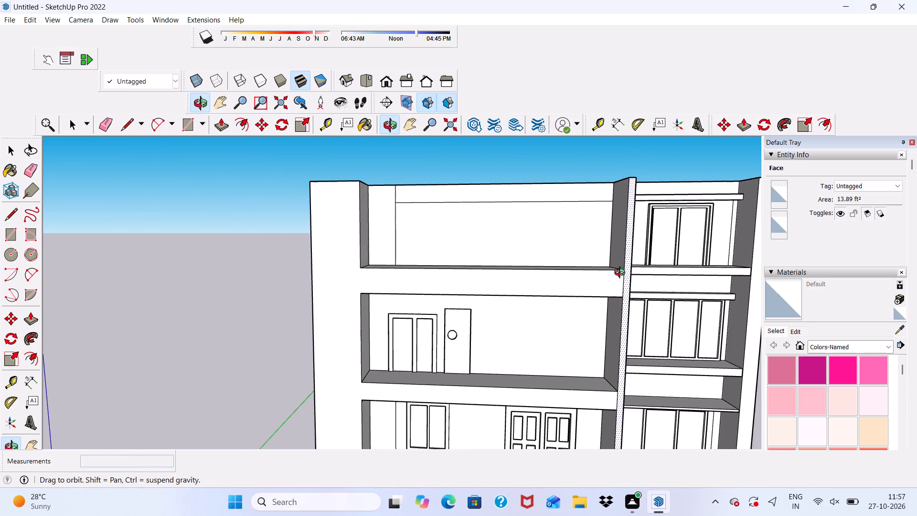
pyautogui.moveTo(622, 274); pyautogui.dragTo(656, 234, button='middle')
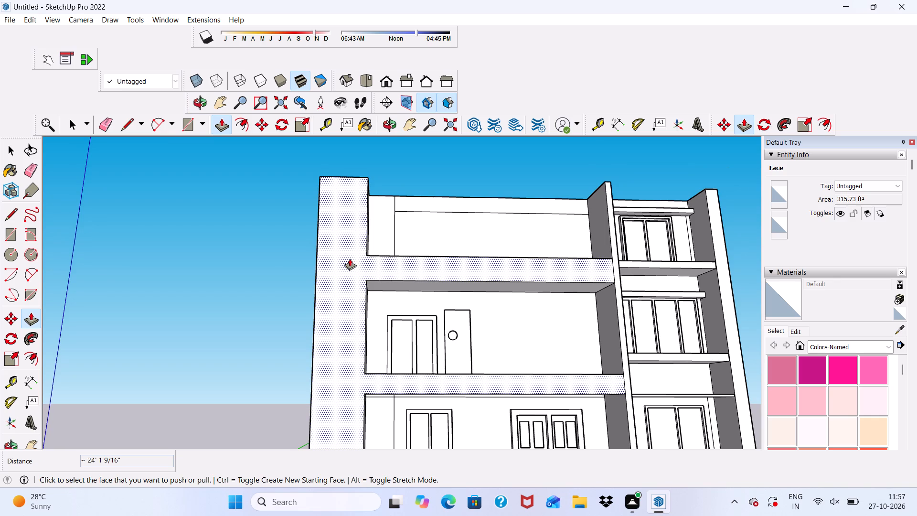
pyautogui.scroll(-3, 282, 259)
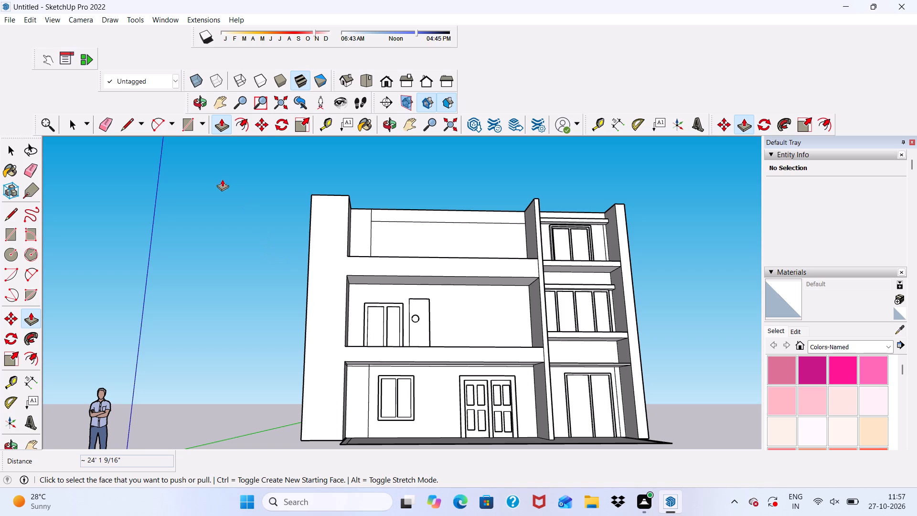
pyautogui.press('space')
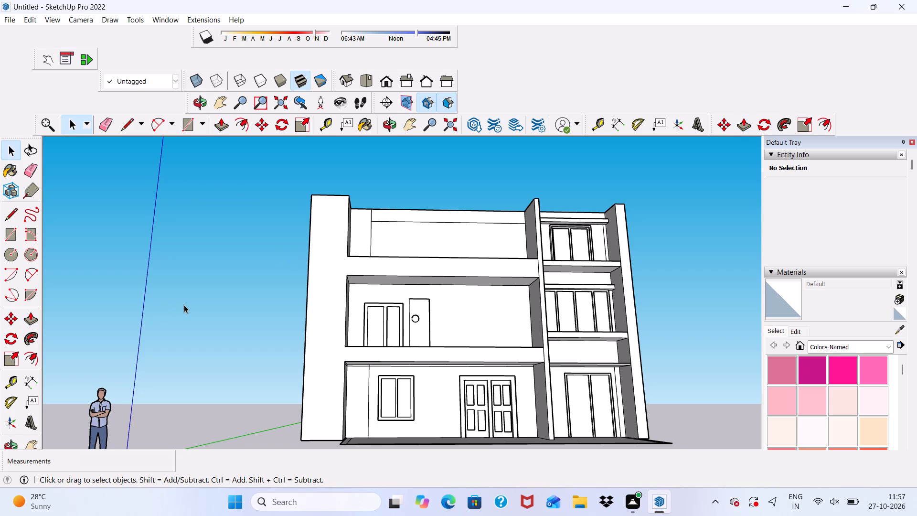
# Push/Pull the middle pillar's side face inside the first-floor recess about 13' 10 3/8" toward the door with the round knob.
pyautogui.scroll(-4, 184, 305)
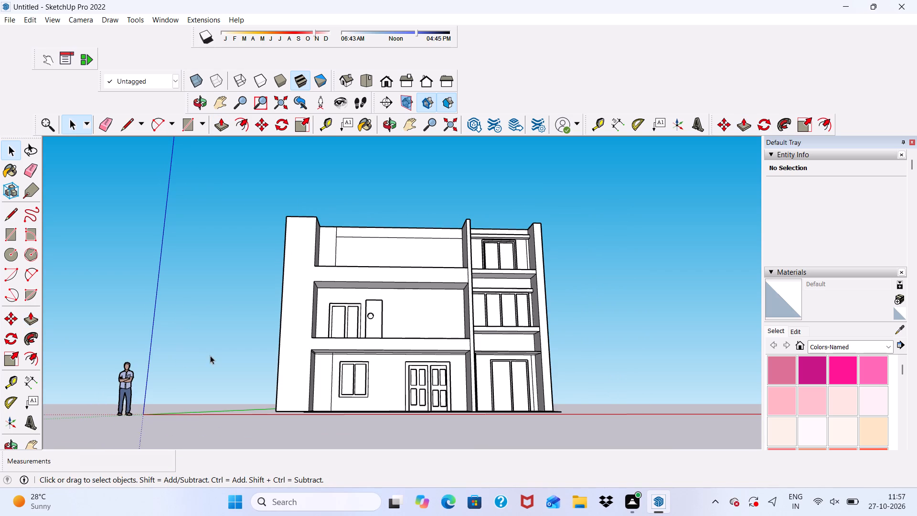
pyautogui.moveTo(212, 353); pyautogui.dragTo(215, 409, button='middle')
pyautogui.scroll(5, 184, 344)
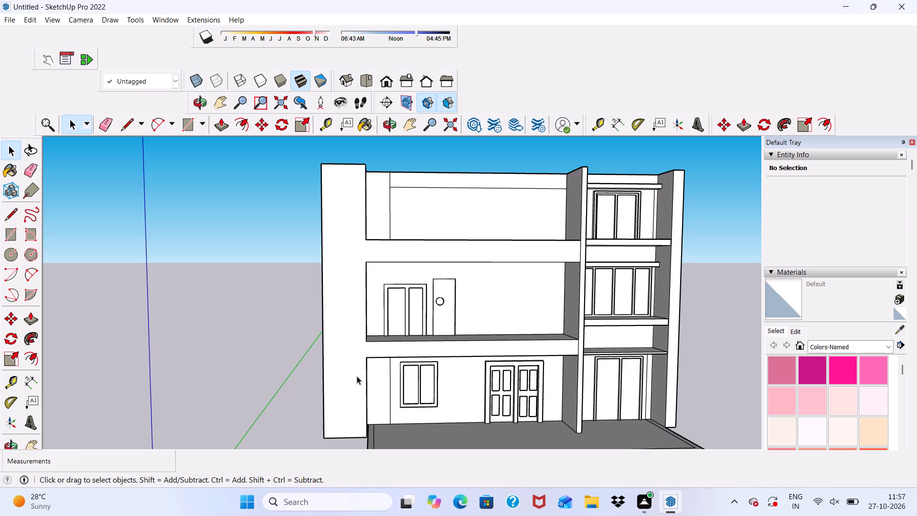
pyautogui.scroll(1, 391, 318)
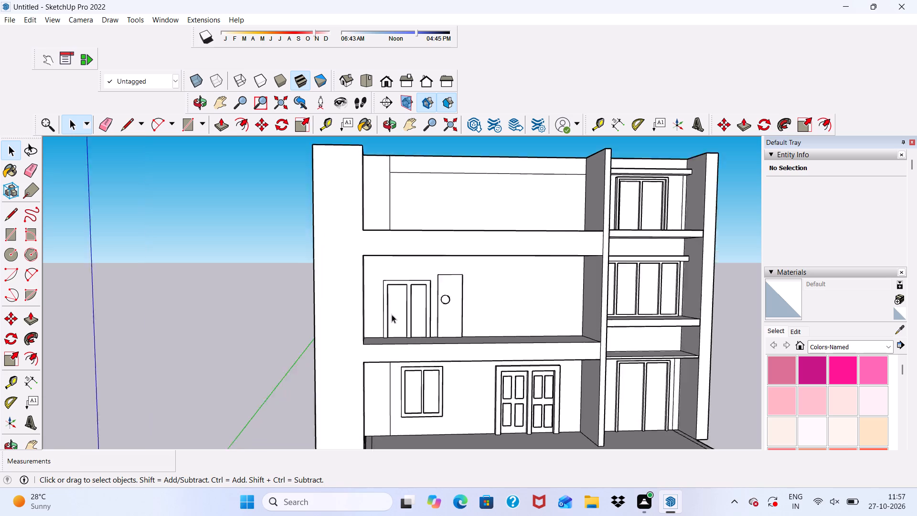
pyautogui.scroll(2, 392, 314)
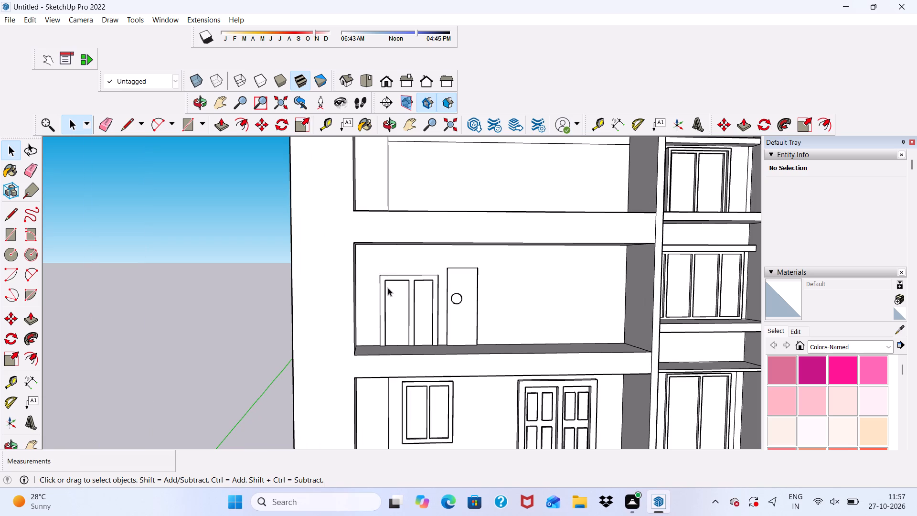
pyautogui.scroll(4, 627, 282)
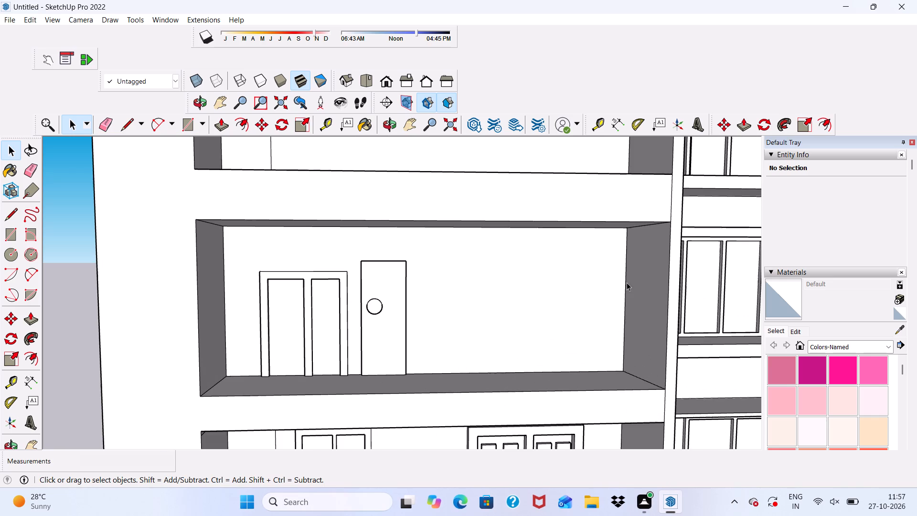
pyautogui.click(642, 280)
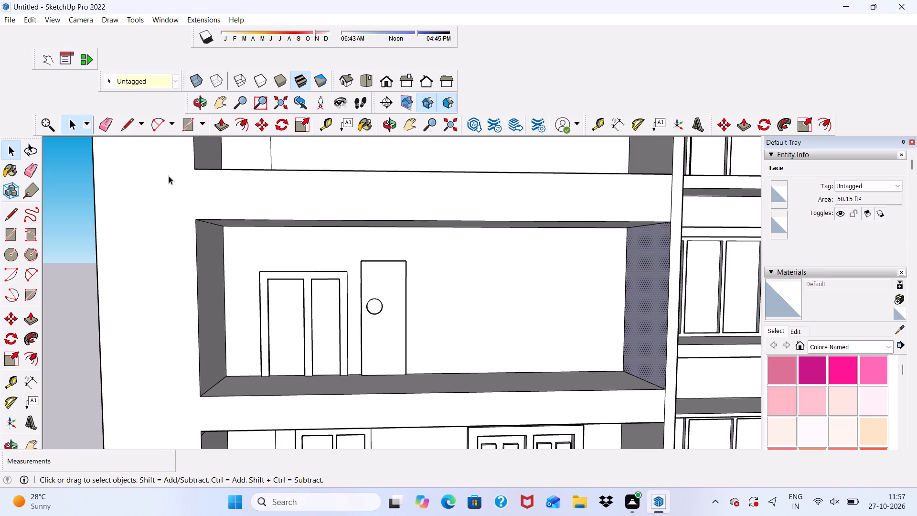
pyautogui.click(219, 120)
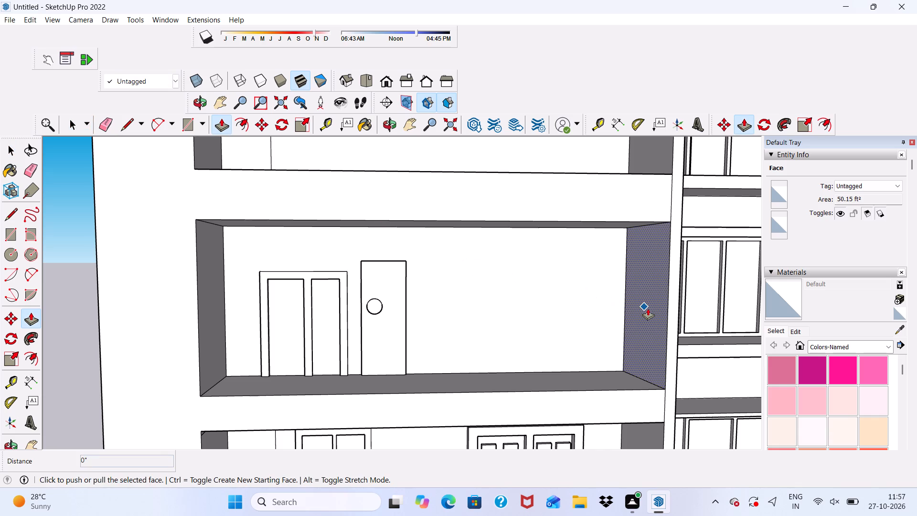
pyautogui.click(648, 309)
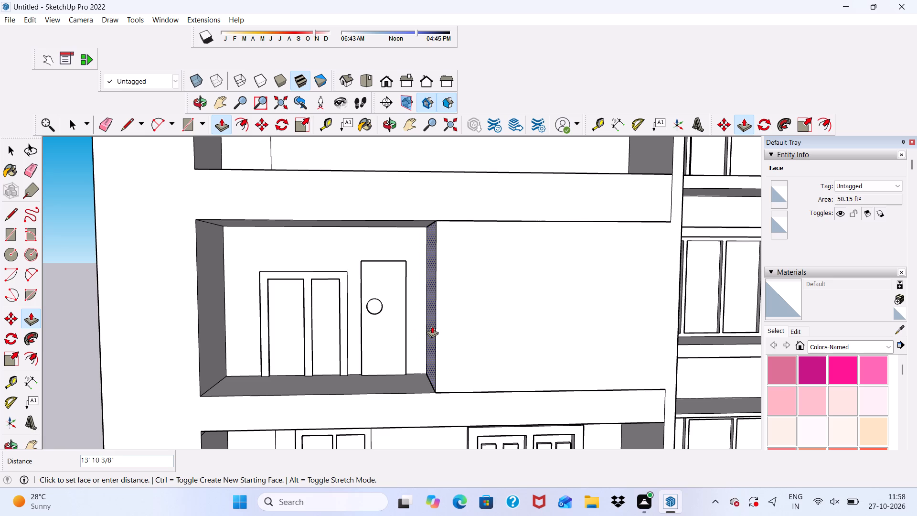
pyautogui.click(432, 326)
pyautogui.scroll(-6, 432, 325)
pyautogui.moveTo(444, 347); pyautogui.dragTo(441, 312, button='middle')
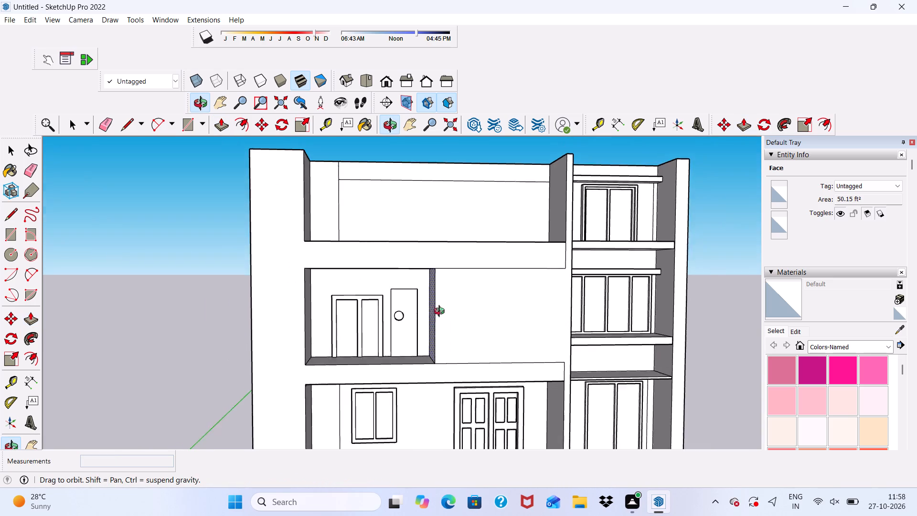
pyautogui.moveTo(441, 312); pyautogui.dragTo(421, 327, button='middle')
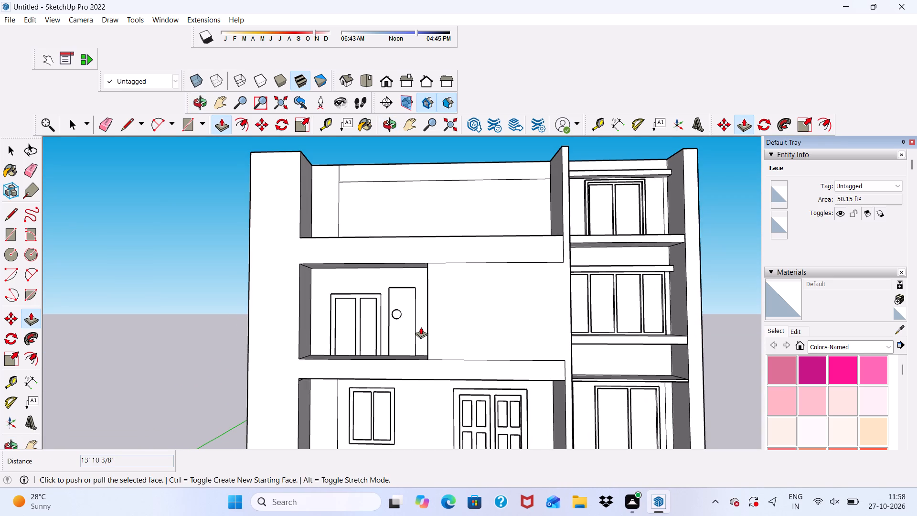
pyautogui.scroll(-4, 421, 327)
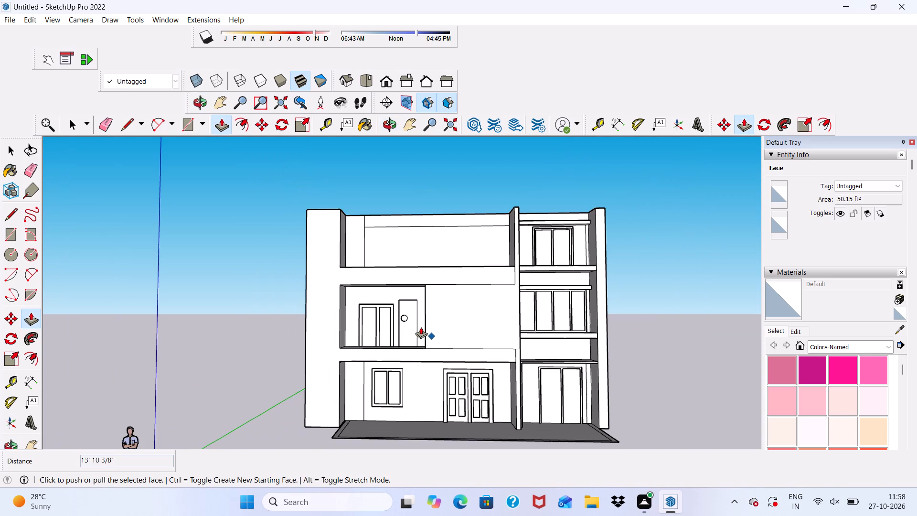
pyautogui.moveTo(421, 327); pyautogui.dragTo(420, 267, button='middle')
pyautogui.scroll(4, 460, 323)
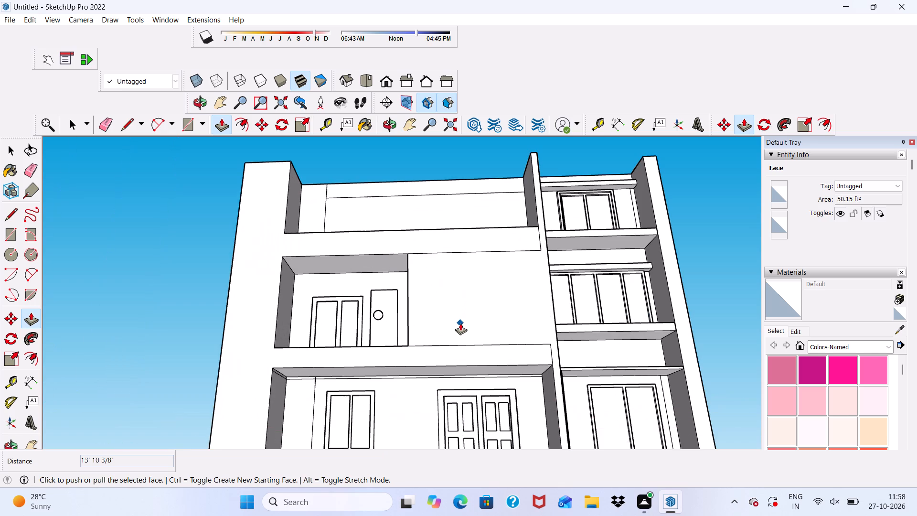
pyautogui.press('space')
# Examine the facade and the narrowed first-floor balcony recess from above, below and the front.
pyautogui.scroll(-2, 460, 323)
pyautogui.moveTo(447, 329); pyautogui.dragTo(454, 397, button='middle')
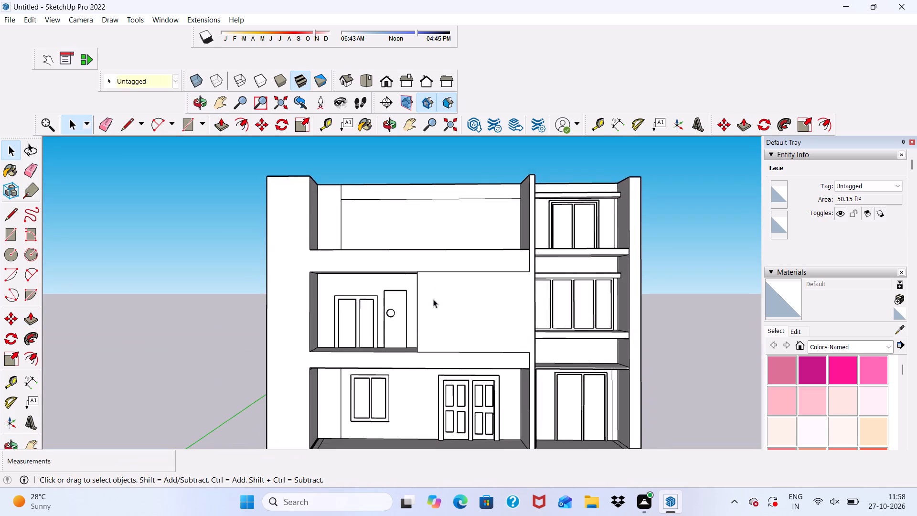
pyautogui.scroll(-4, 433, 297)
pyautogui.moveTo(427, 314); pyautogui.dragTo(413, 444, button='middle')
pyautogui.scroll(8, 368, 269)
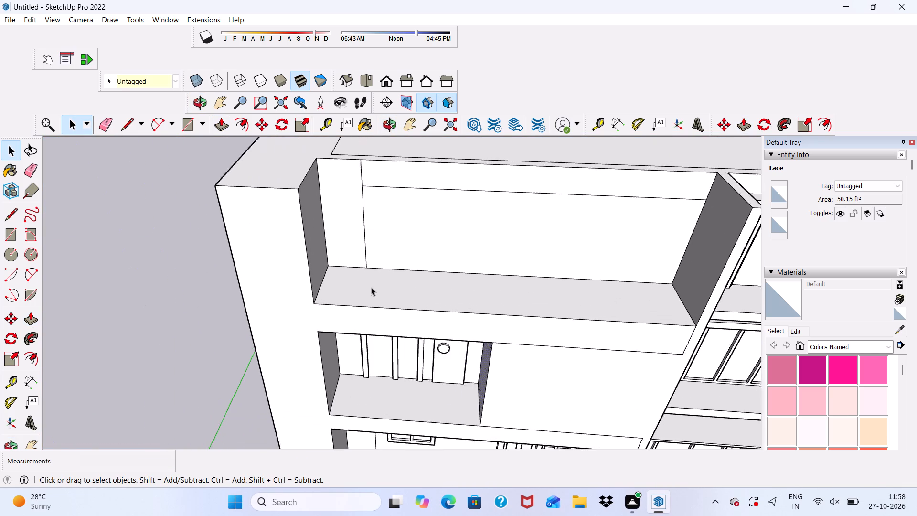
pyautogui.scroll(-4, 371, 287)
pyautogui.moveTo(375, 317); pyautogui.dragTo(376, 204, button='middle')
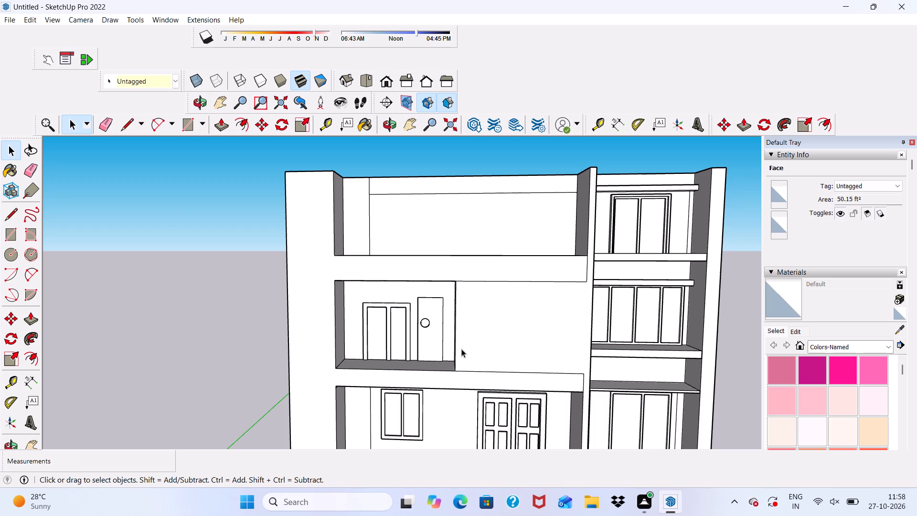
pyautogui.scroll(-4, 472, 355)
pyautogui.moveTo(472, 378); pyautogui.dragTo(472, 365, button='middle')
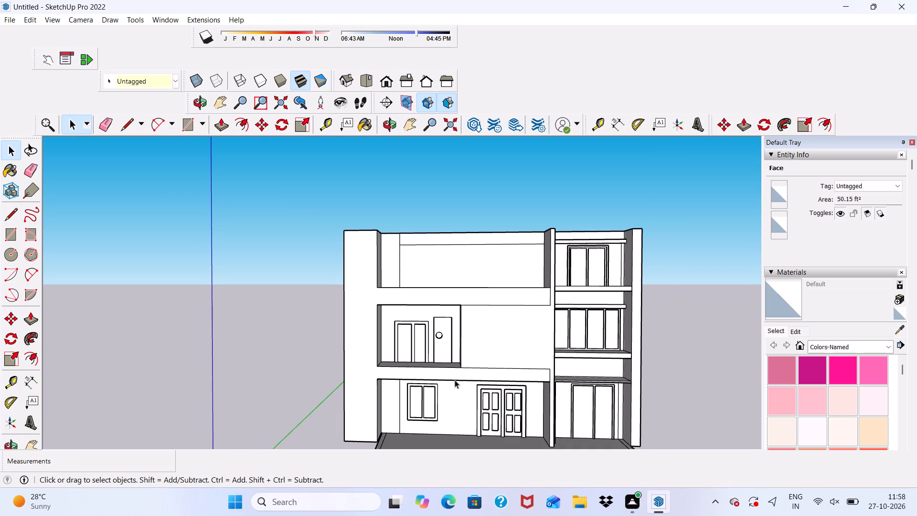
pyautogui.scroll(-2, 465, 392)
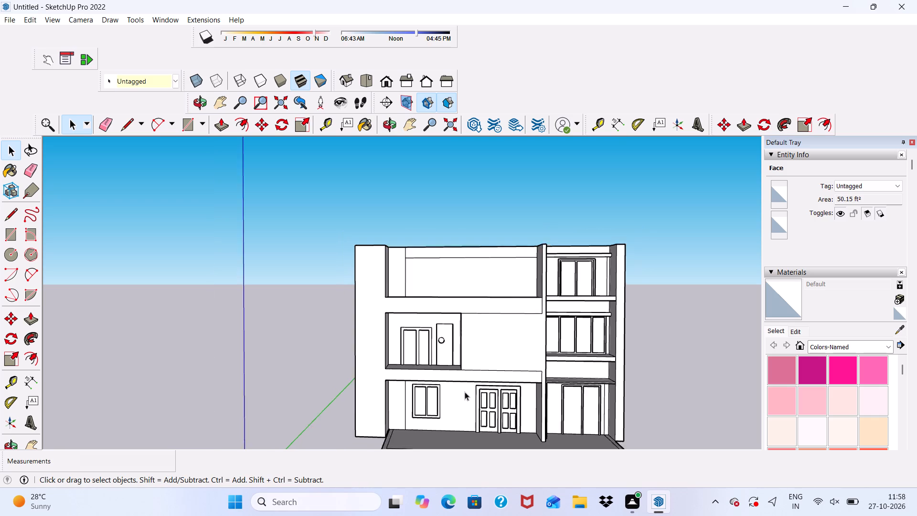
pyautogui.scroll(-3, 465, 392)
pyautogui.scroll(5, 483, 343)
pyautogui.scroll(-1, 463, 346)
pyautogui.moveTo(455, 432); pyautogui.dragTo(544, 353, button='middle')
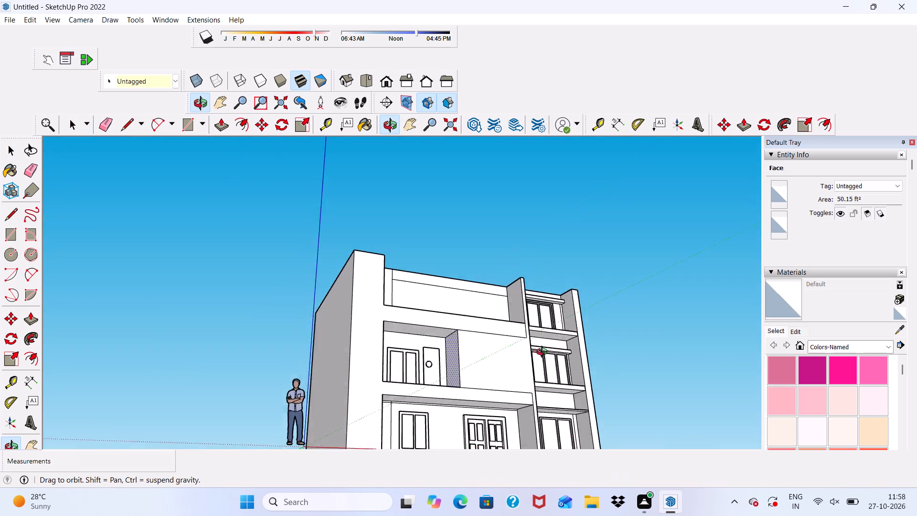
pyautogui.moveTo(544, 353); pyautogui.dragTo(465, 408, button='middle')
pyautogui.scroll(5, 440, 371)
pyautogui.moveTo(444, 366); pyautogui.dragTo(490, 376, button='middle')
pyautogui.scroll(6, 443, 381)
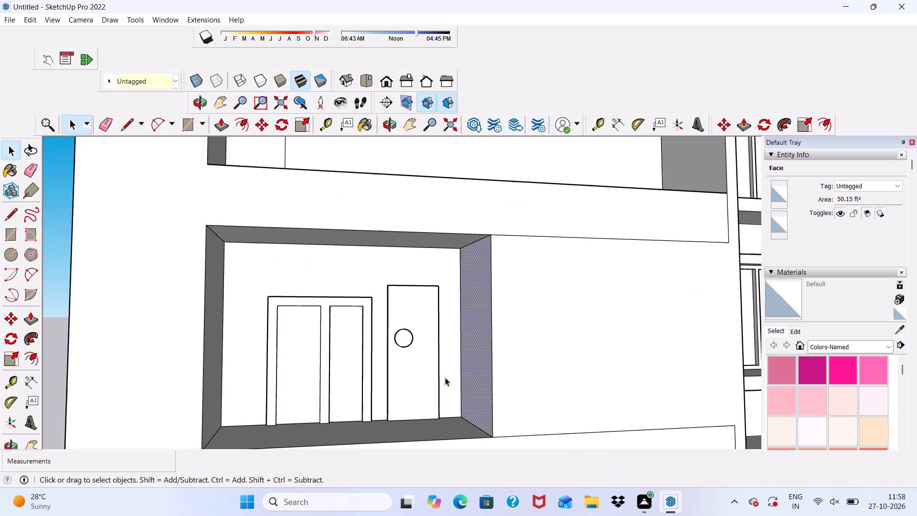
# Push/Pull the first-floor recess's side face beside the round-knob door about 1' 10 5/8" away from the door.
pyautogui.click(220, 125)
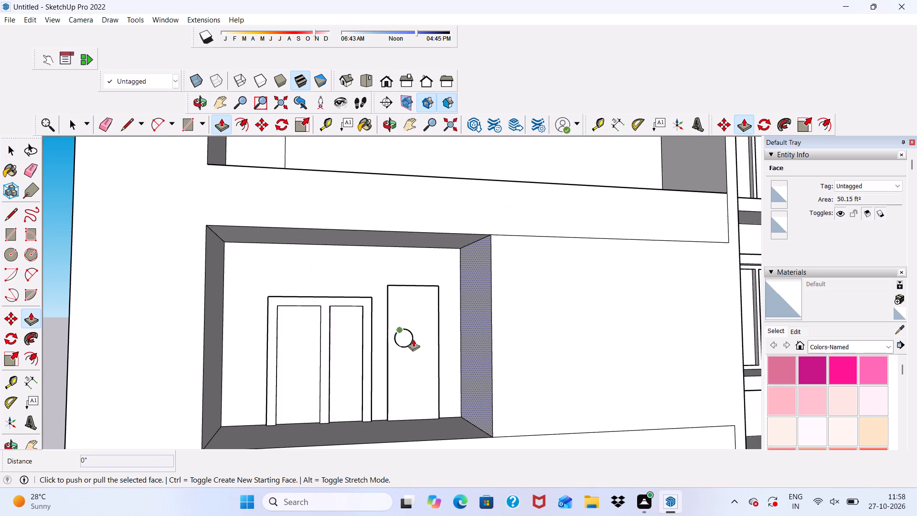
pyautogui.click(465, 352)
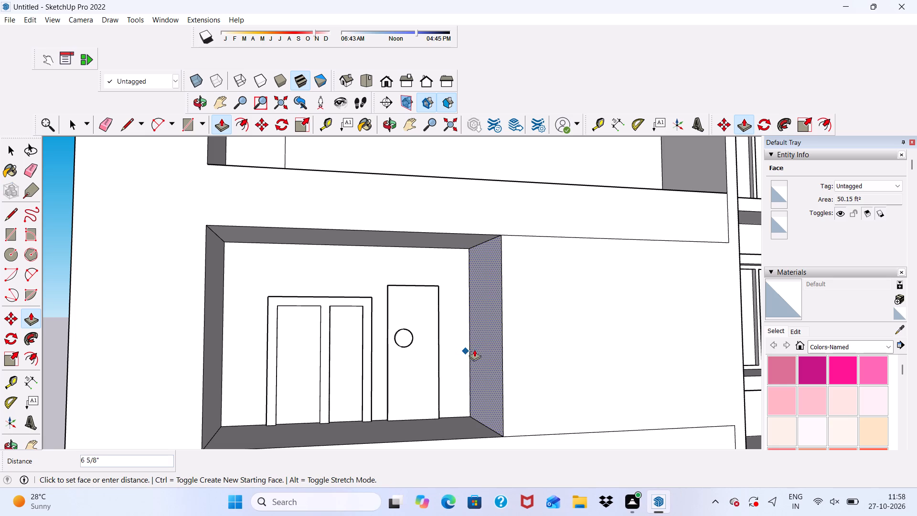
pyautogui.click(496, 338)
pyautogui.scroll(-4, 497, 344)
pyautogui.moveTo(510, 376); pyautogui.dragTo(433, 389, button='middle')
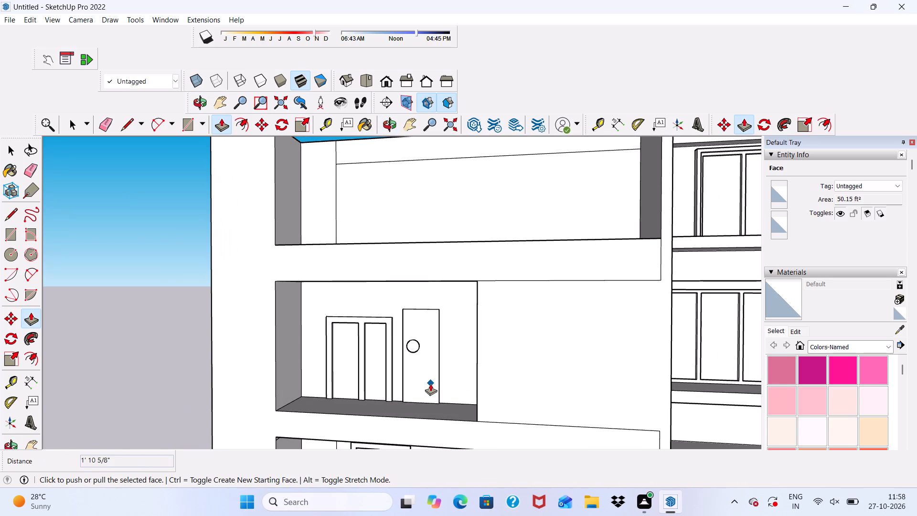
pyautogui.press('space')
# Draw a thin rectangle about 15' 9 5/16" by 4 1/8" along the top edge of the first-floor recess, extending slightly past its door-side edge.
pyautogui.moveTo(470, 385); pyautogui.dragTo(541, 321, button='middle')
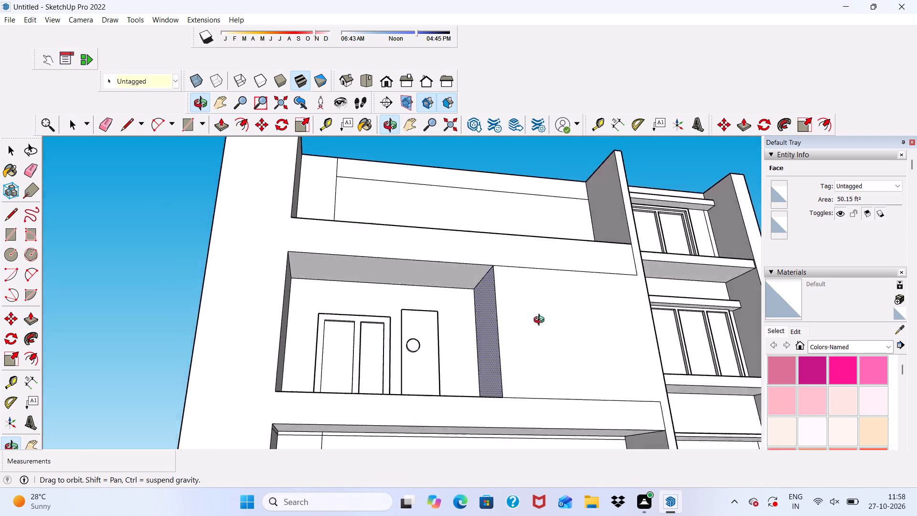
pyautogui.moveTo(541, 321); pyautogui.dragTo(494, 397, button='middle')
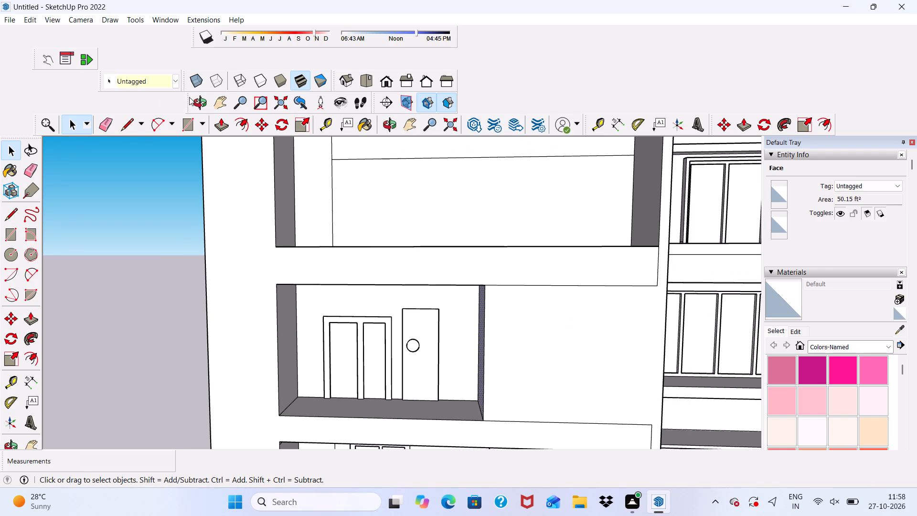
pyautogui.click(222, 130)
pyautogui.scroll(4, 273, 294)
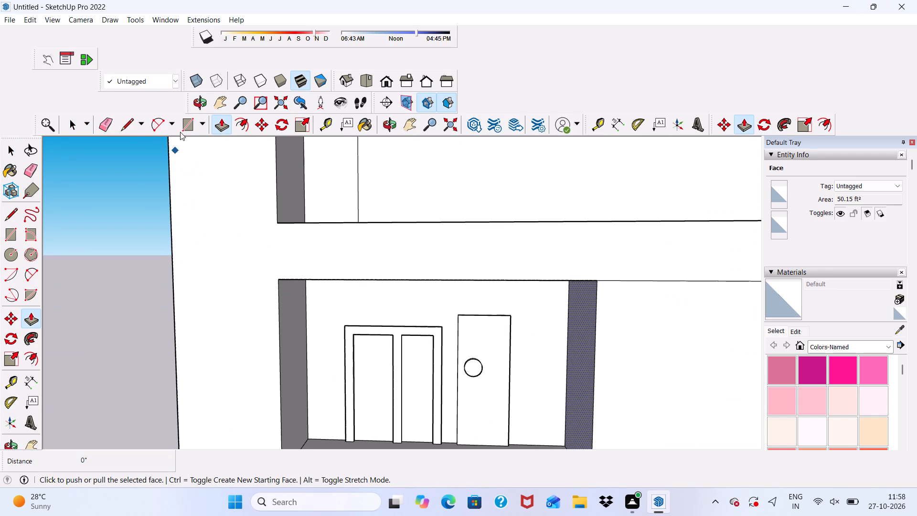
pyautogui.click(186, 129)
pyautogui.scroll(3, 265, 274)
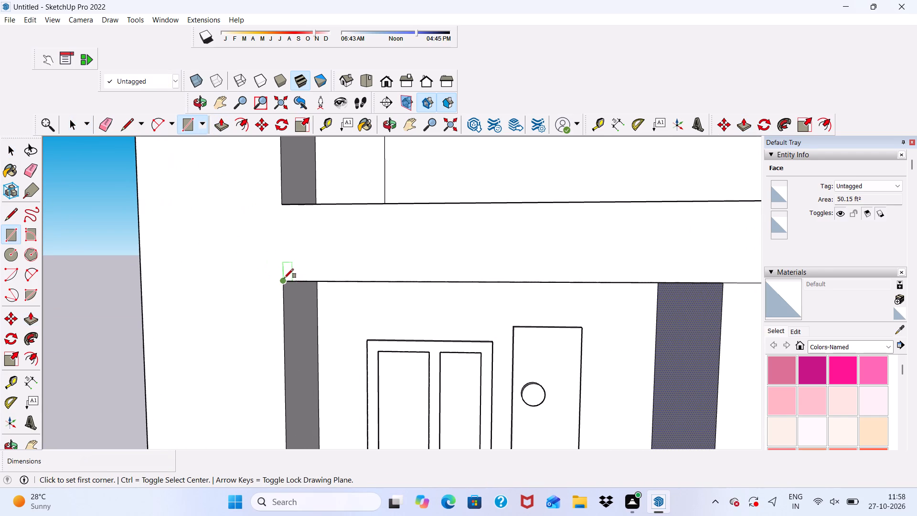
pyautogui.click(284, 280)
pyautogui.scroll(-4, 284, 251)
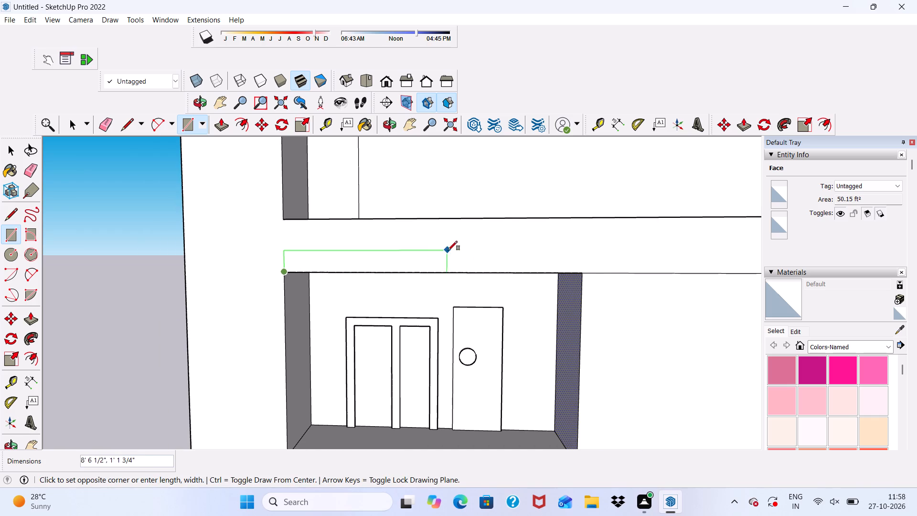
pyautogui.scroll(5, 593, 262)
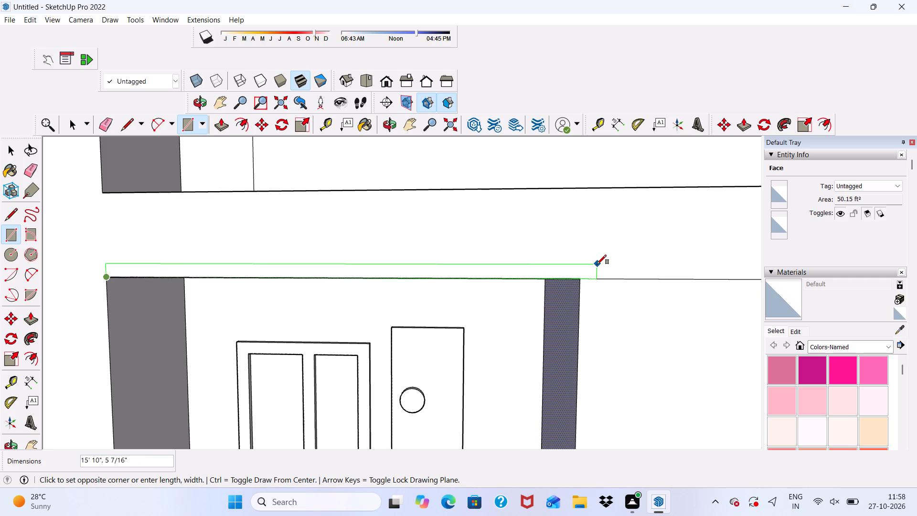
pyautogui.scroll(4, 597, 264)
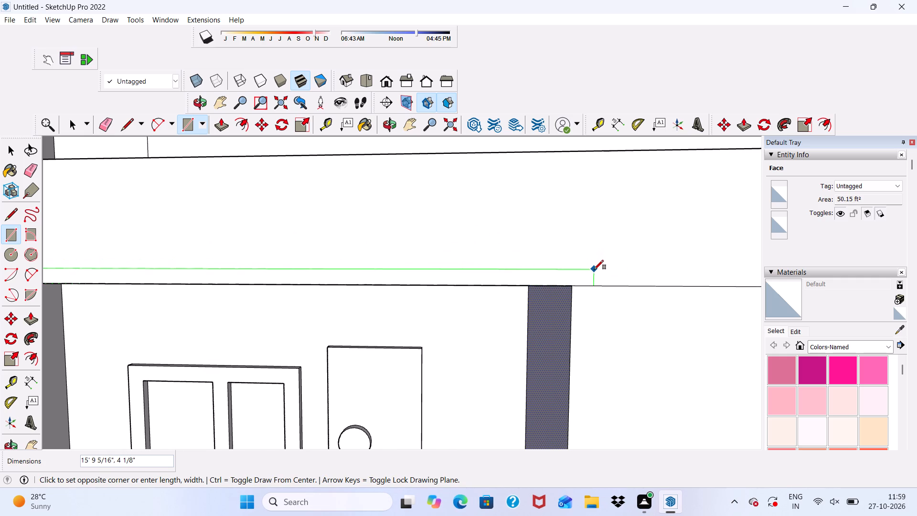
pyautogui.click(594, 269)
# Delete the face covering the first-floor recess opening.
pyautogui.scroll(-5, 529, 224)
pyautogui.press('space')
pyautogui.click(385, 356)
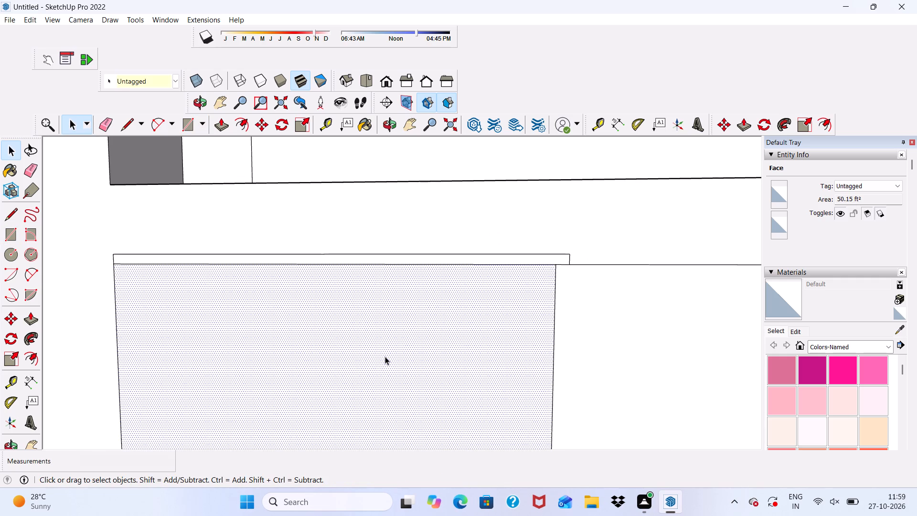
pyautogui.press('Delete')
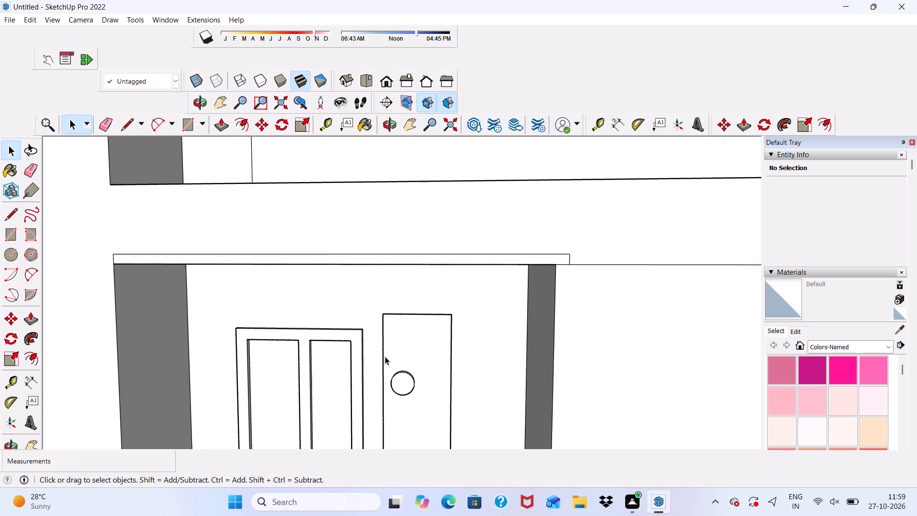
# Copy the thin rectangular strip about 1' 1" straight up onto the band above the recess.
pyautogui.scroll(5, 447, 262)
pyautogui.scroll(-5, 441, 256)
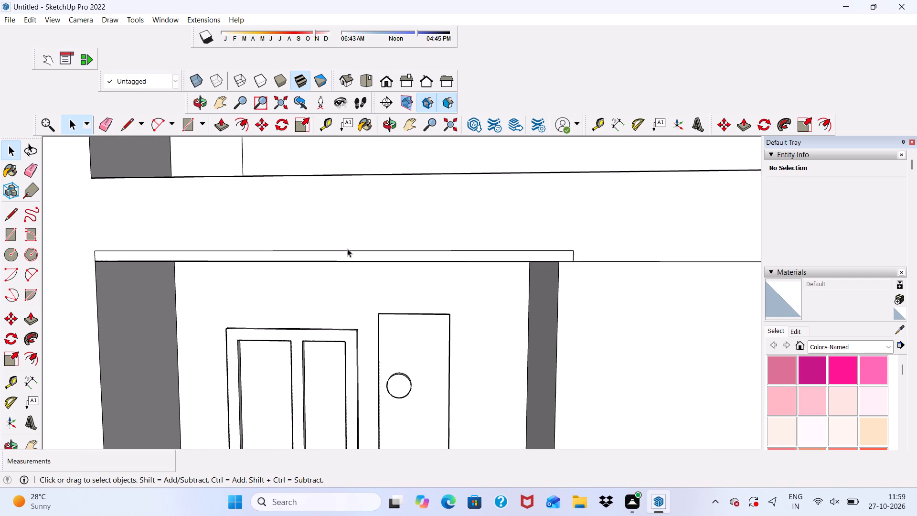
pyautogui.scroll(1, 322, 254)
pyautogui.doubleClick(322, 254)
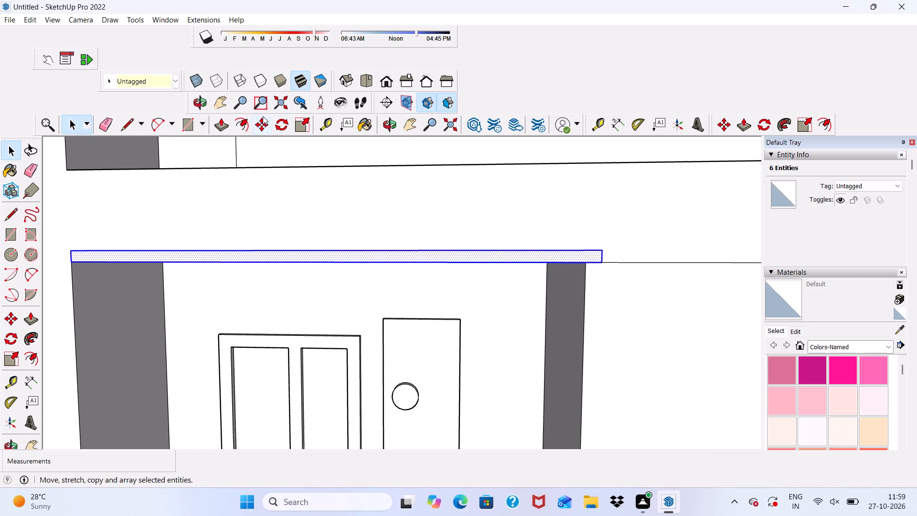
pyautogui.click(260, 123)
pyautogui.scroll(2, 280, 226)
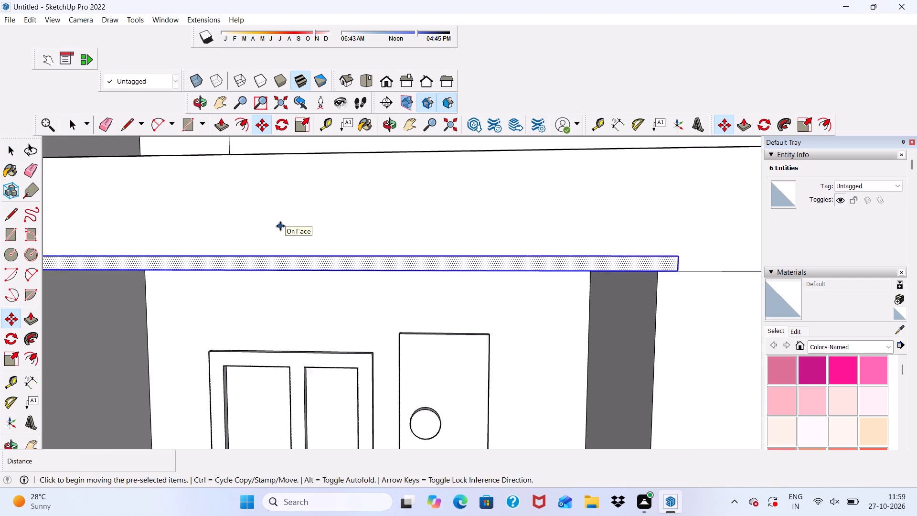
pyautogui.scroll(1, 280, 226)
pyautogui.click(276, 268)
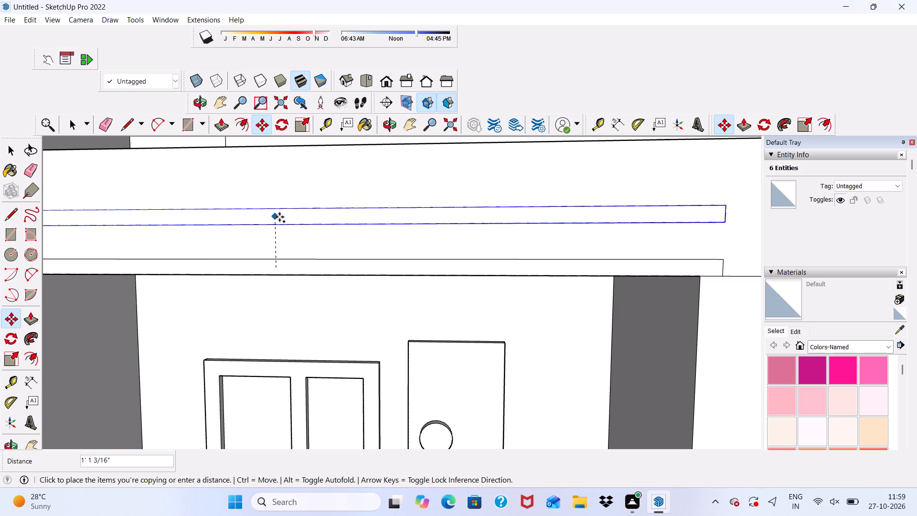
pyautogui.scroll(-2, 279, 217)
pyautogui.click(279, 217)
pyautogui.scroll(-3, 279, 217)
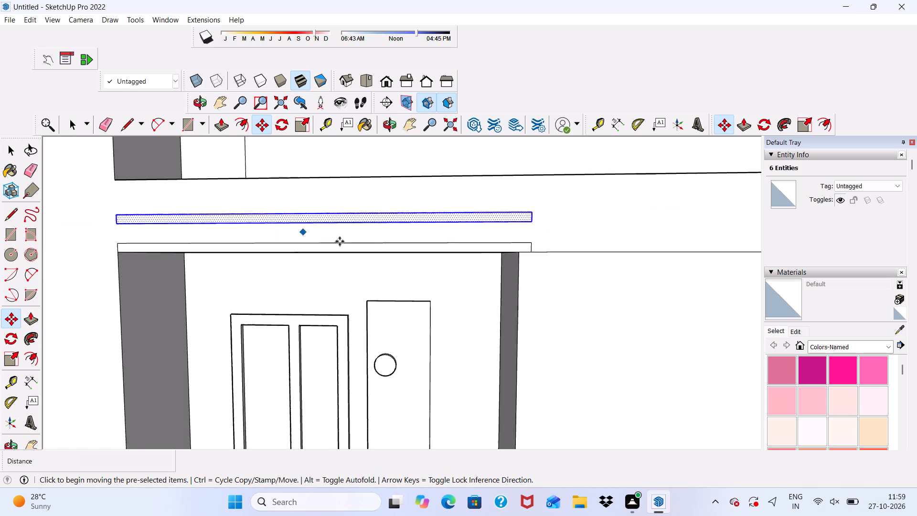
pyautogui.scroll(-7, 340, 241)
pyautogui.scroll(9, 294, 243)
pyautogui.press('space')
# Push/Pull the lower strip directly above the recess outward by 3".
pyautogui.click(294, 238)
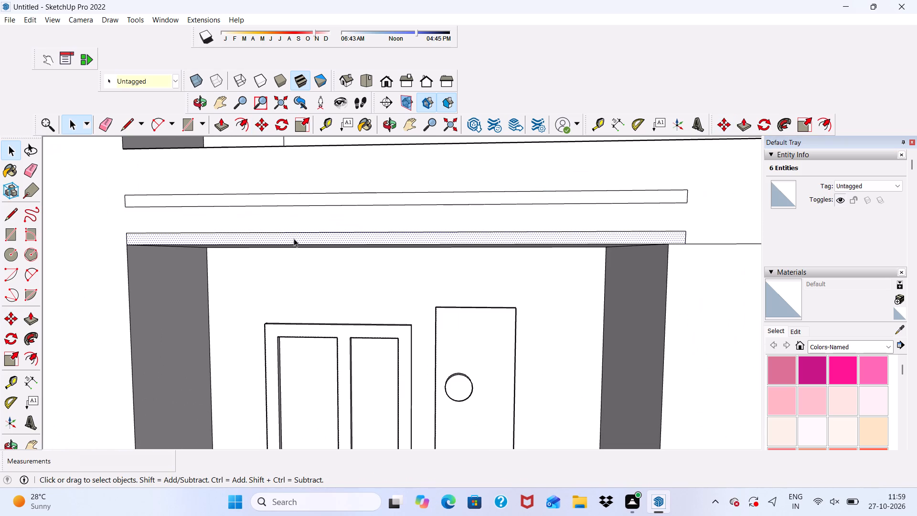
pyautogui.click(215, 126)
pyautogui.scroll(4, 234, 206)
pyautogui.click(220, 252)
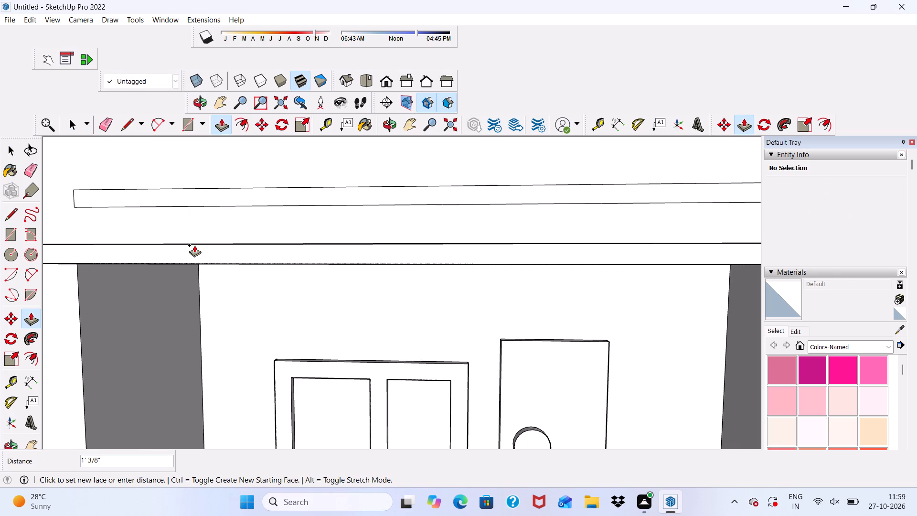
pyautogui.press('3')
pyautogui.hotkey('shift', '"')
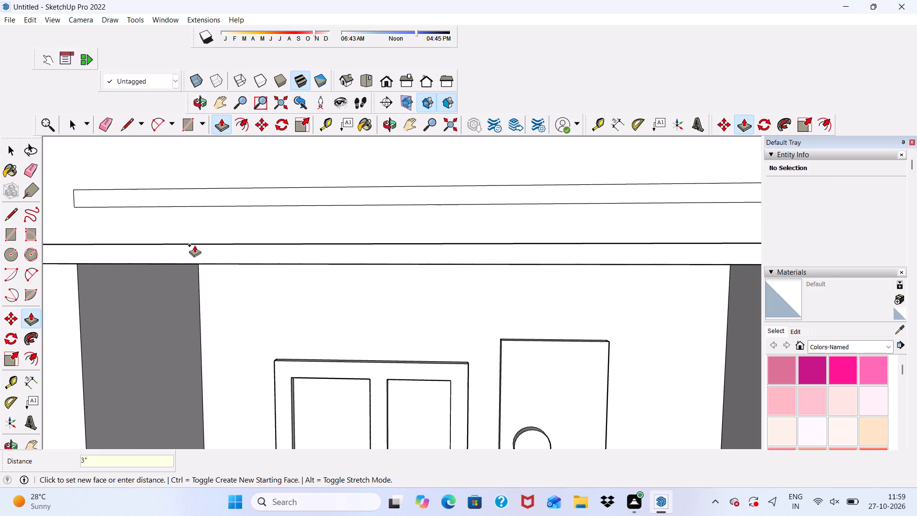
pyautogui.press('Return')
# Push/Pull the underside of the strip's overhanging end down about 10' 2 13/16" along the recess's door-side edge, just past the floor line.
pyautogui.scroll(-7, 194, 245)
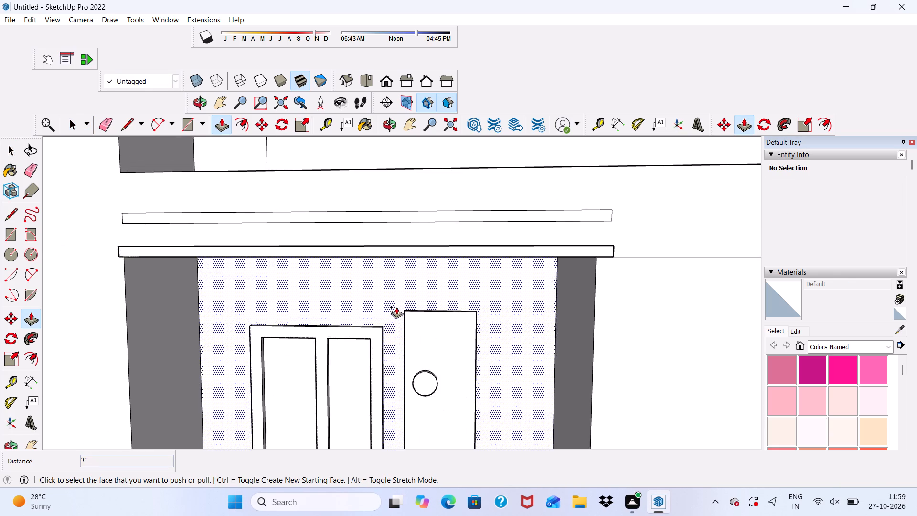
pyautogui.moveTo(400, 308); pyautogui.dragTo(400, 173, button='middle')
pyautogui.scroll(13, 555, 201)
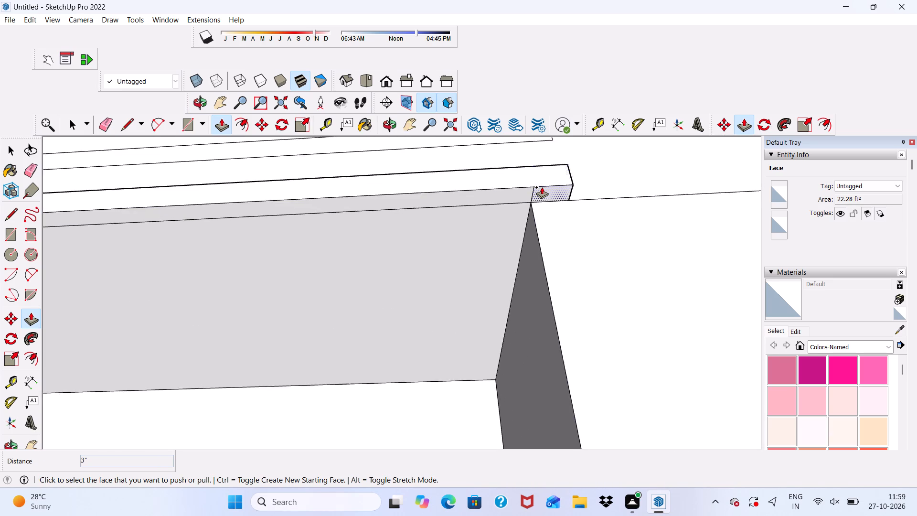
pyautogui.scroll(2, 542, 187)
pyautogui.click(547, 192)
pyautogui.scroll(-15, 565, 265)
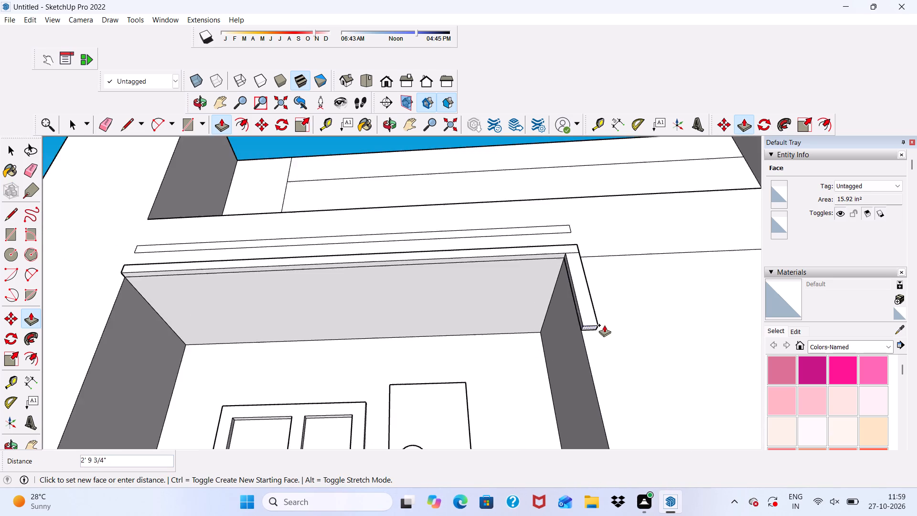
pyautogui.scroll(-7, 604, 325)
pyautogui.scroll(3, 618, 344)
pyautogui.moveTo(614, 320); pyautogui.dragTo(632, 394, button='middle')
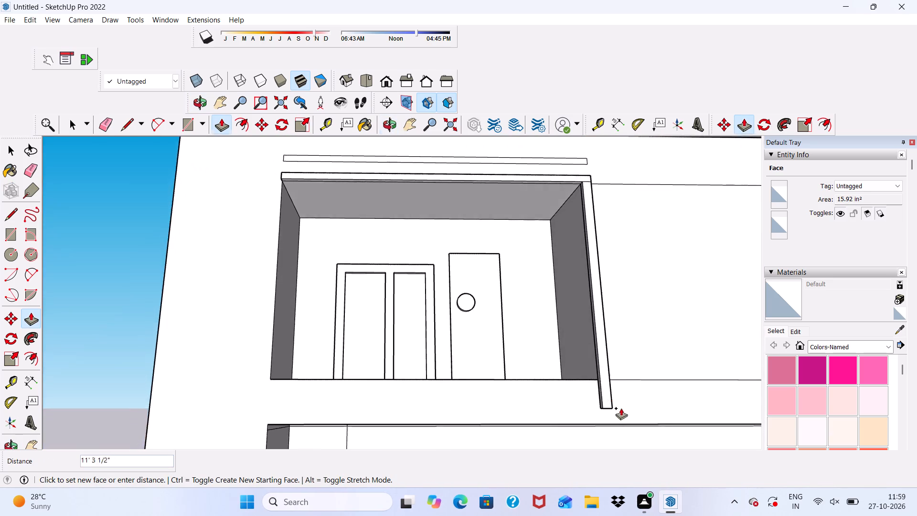
pyautogui.scroll(11, 614, 398)
pyautogui.click(589, 382)
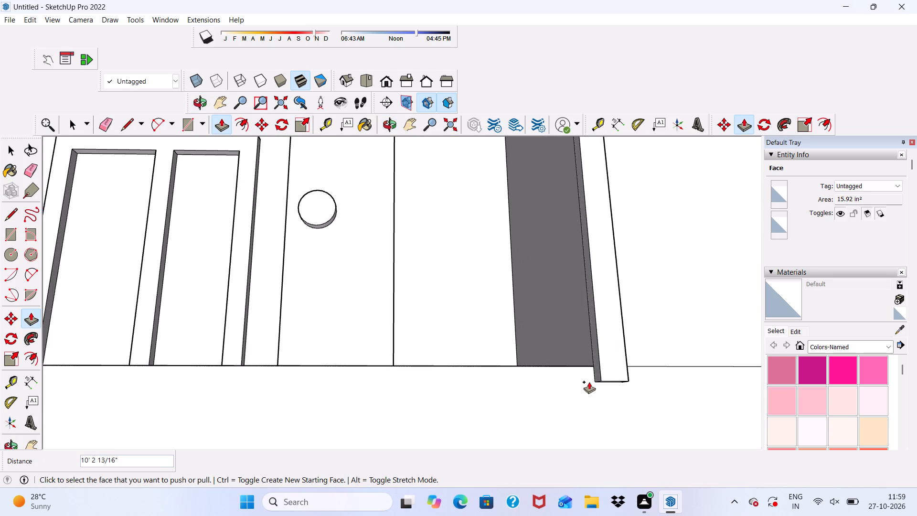
# Push/Pull the strip's opposite end face about 4 1/4" outward onto the outer pillar.
pyautogui.scroll(9, 589, 369)
pyautogui.scroll(-7, 607, 366)
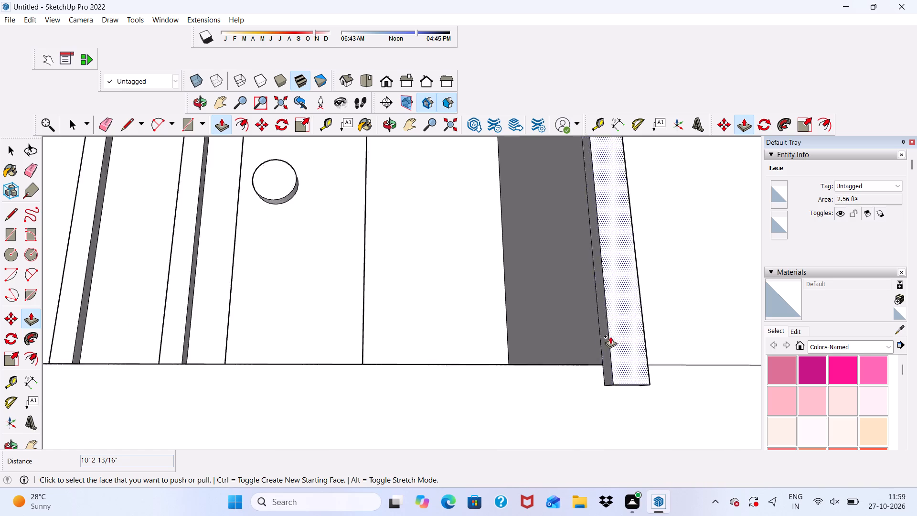
pyautogui.scroll(-16, 610, 336)
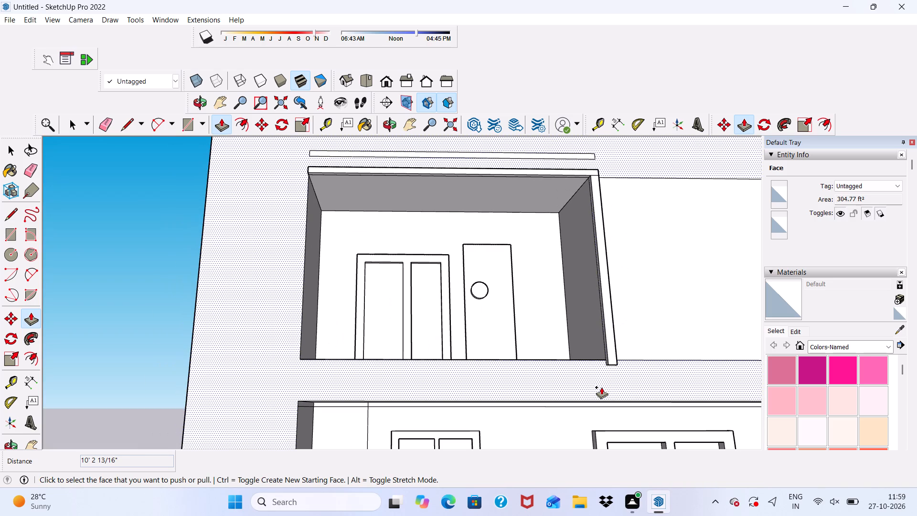
pyautogui.moveTo(601, 387); pyautogui.dragTo(622, 338, button='middle')
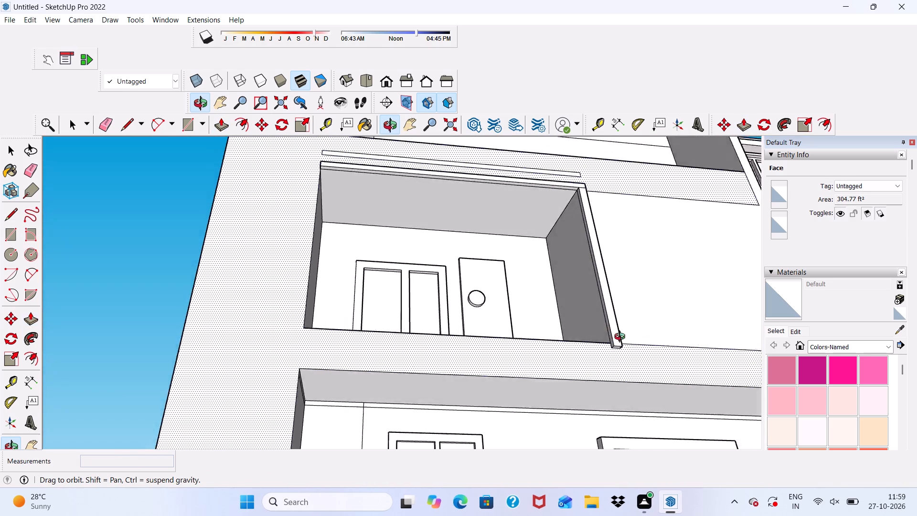
pyautogui.moveTo(622, 338); pyautogui.dragTo(622, 377, button='middle')
pyautogui.scroll(-4, 582, 325)
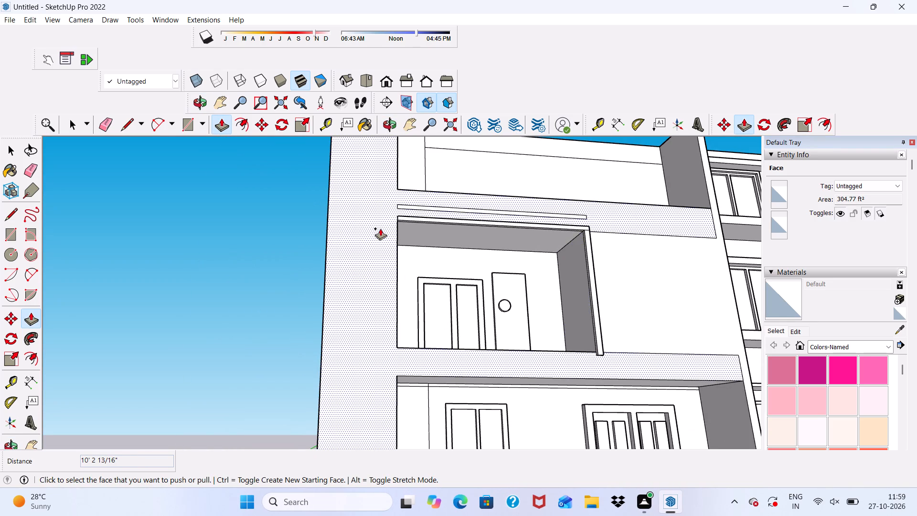
pyautogui.scroll(5, 377, 201)
pyautogui.scroll(4, 411, 219)
pyautogui.moveTo(420, 243); pyautogui.dragTo(412, 182, button='middle')
pyautogui.scroll(2, 412, 200)
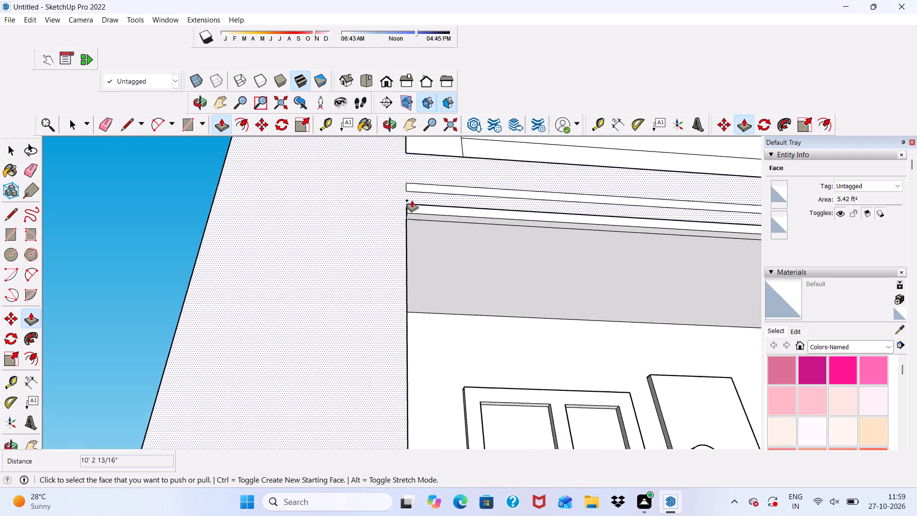
pyautogui.scroll(4, 412, 200)
pyautogui.scroll(-1, 393, 215)
pyautogui.moveTo(393, 215); pyautogui.dragTo(482, 257, button='middle')
pyautogui.scroll(12, 482, 258)
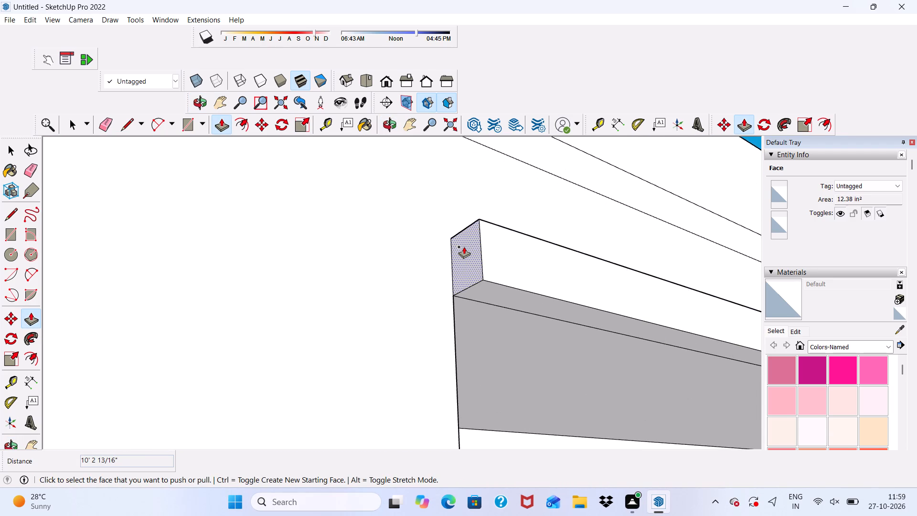
pyautogui.click(464, 247)
pyautogui.click(407, 232)
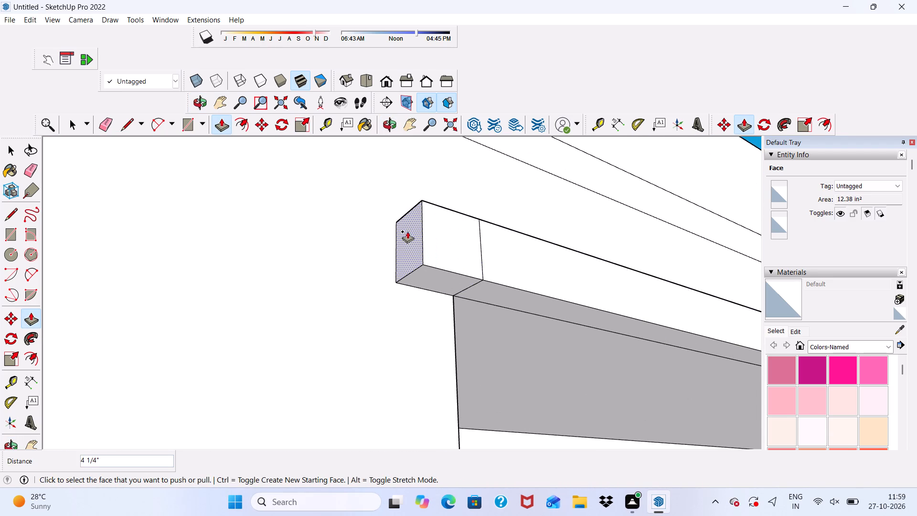
# Push/Pull the underside of the strip's outer-pillar overhang down about 10' along the recess's edge to the floor line.
pyautogui.scroll(-3, 424, 257)
pyautogui.moveTo(433, 279); pyautogui.dragTo(419, 223, button='middle')
pyautogui.scroll(3, 431, 247)
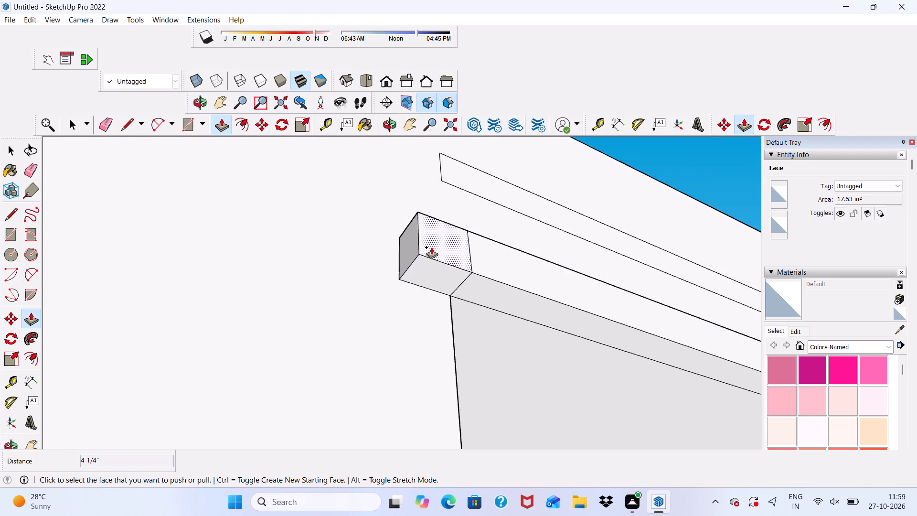
pyautogui.scroll(2, 431, 247)
pyautogui.click(439, 278)
pyautogui.scroll(-4, 433, 329)
pyautogui.scroll(-6, 436, 268)
pyautogui.scroll(-5, 403, 245)
pyautogui.scroll(-20, 396, 291)
pyautogui.scroll(1, 394, 408)
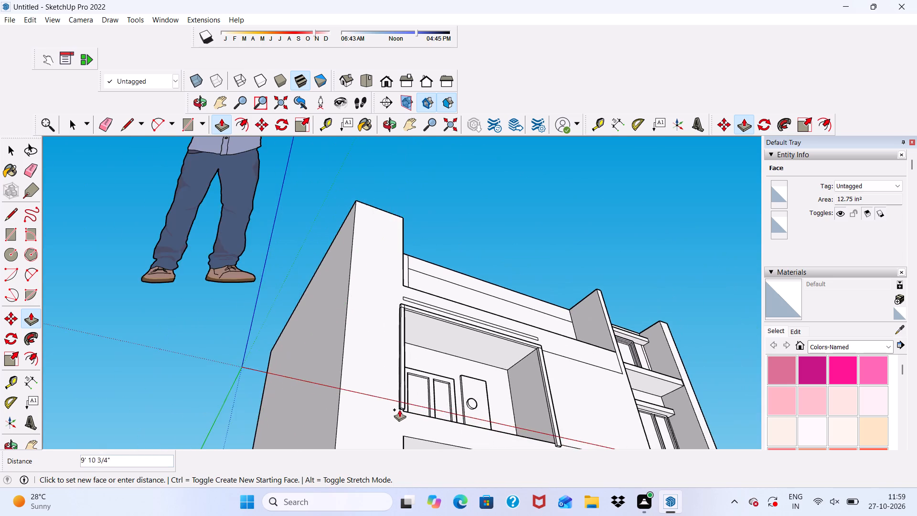
pyautogui.scroll(10, 405, 417)
pyautogui.scroll(-8, 416, 412)
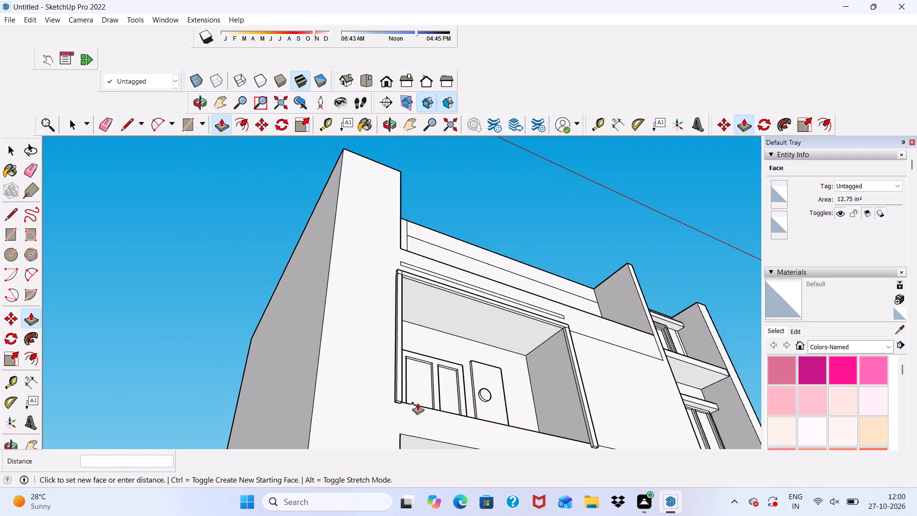
pyautogui.scroll(4, 402, 403)
pyautogui.moveTo(401, 400); pyautogui.dragTo(317, 408, button='middle')
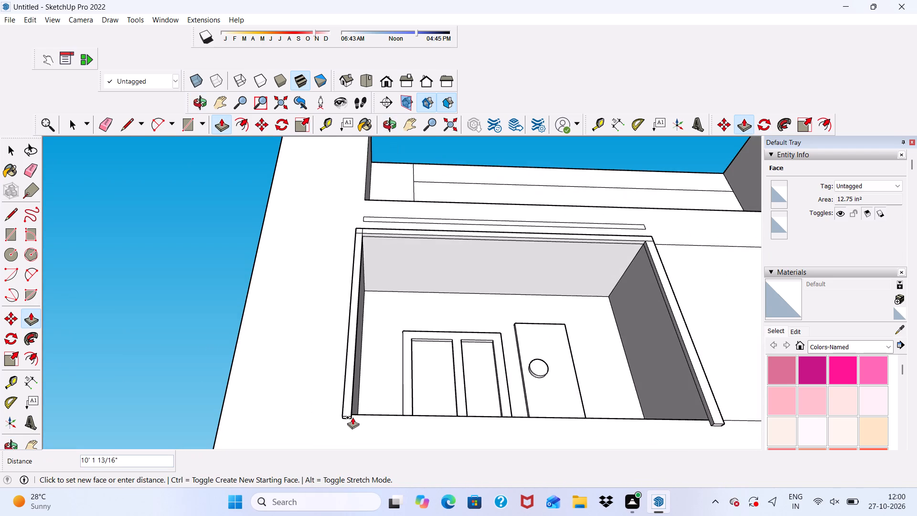
pyautogui.scroll(11, 353, 416)
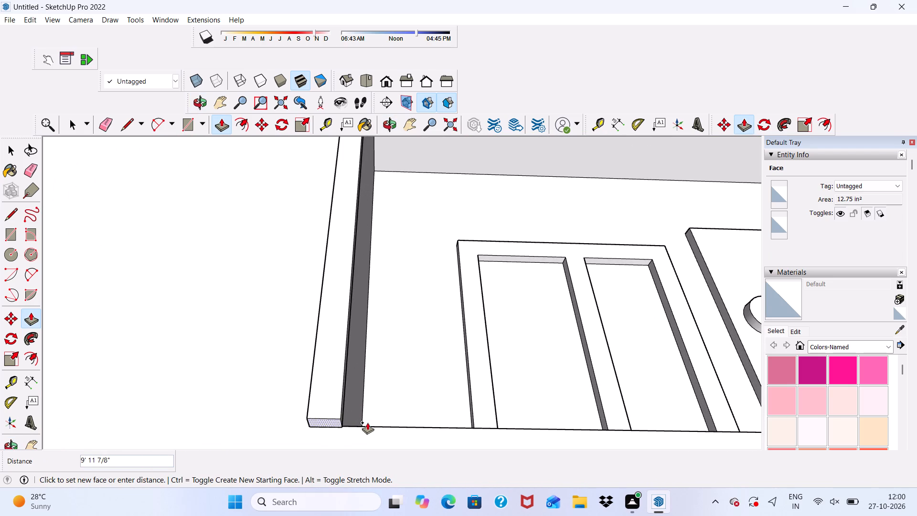
pyautogui.click(367, 422)
# Push/Pull the bottom end of the outer-pillar leg down about 2 1/16" past the recess's floor line.
pyautogui.scroll(-1, 318, 423)
pyautogui.scroll(4, 311, 423)
pyautogui.click(333, 420)
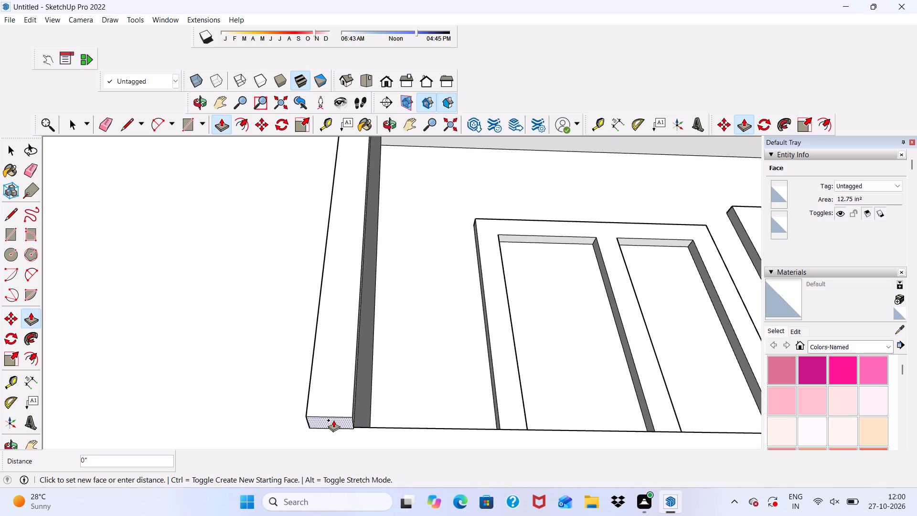
pyautogui.click(338, 442)
pyautogui.scroll(-2, 346, 429)
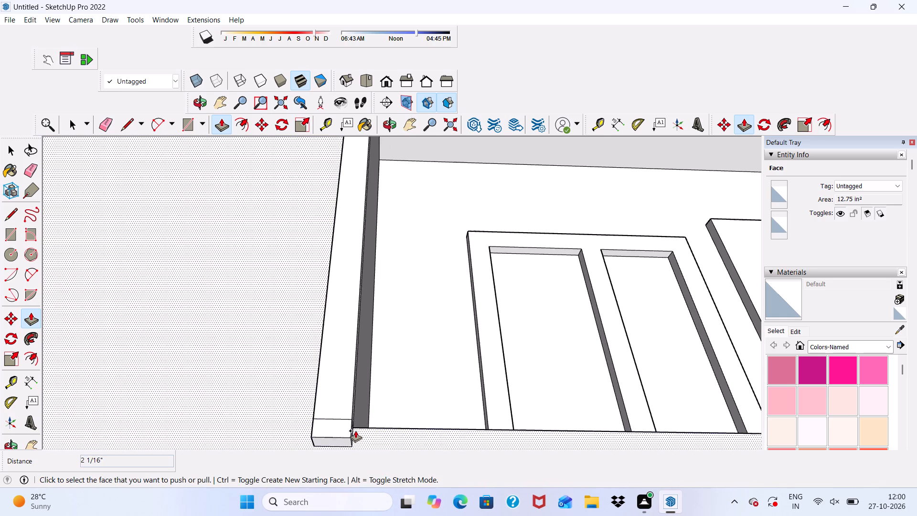
# Push/Pull the inner face of the outer-pillar leg's extension about 15' 4" along the floor line to meet the door-side leg.
pyautogui.moveTo(355, 430); pyautogui.dragTo(242, 451, button='middle')
pyautogui.scroll(5, 422, 434)
pyautogui.scroll(-5, 373, 312)
pyautogui.scroll(4, 373, 423)
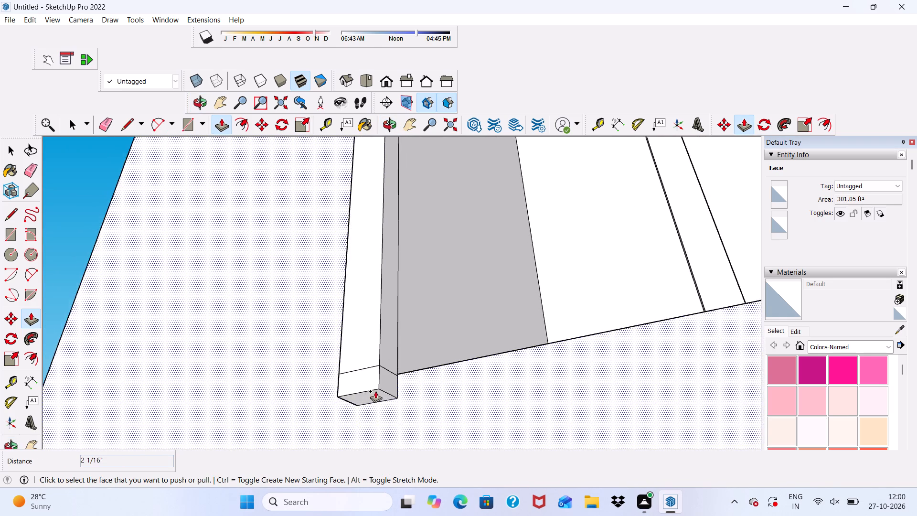
pyautogui.scroll(7, 375, 391)
pyautogui.click(392, 374)
pyautogui.scroll(-5, 436, 386)
pyautogui.scroll(-7, 466, 346)
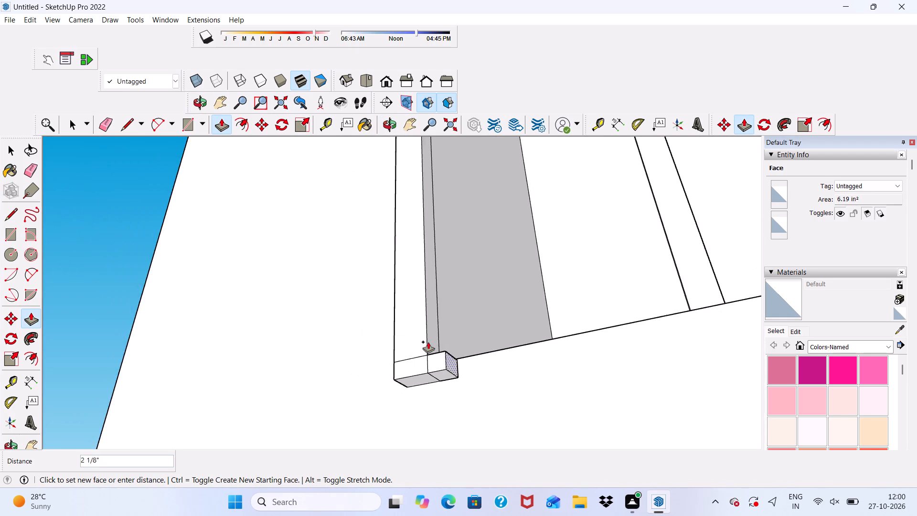
pyautogui.scroll(-9, 428, 342)
pyautogui.scroll(-4, 273, 299)
pyautogui.scroll(-4, 406, 297)
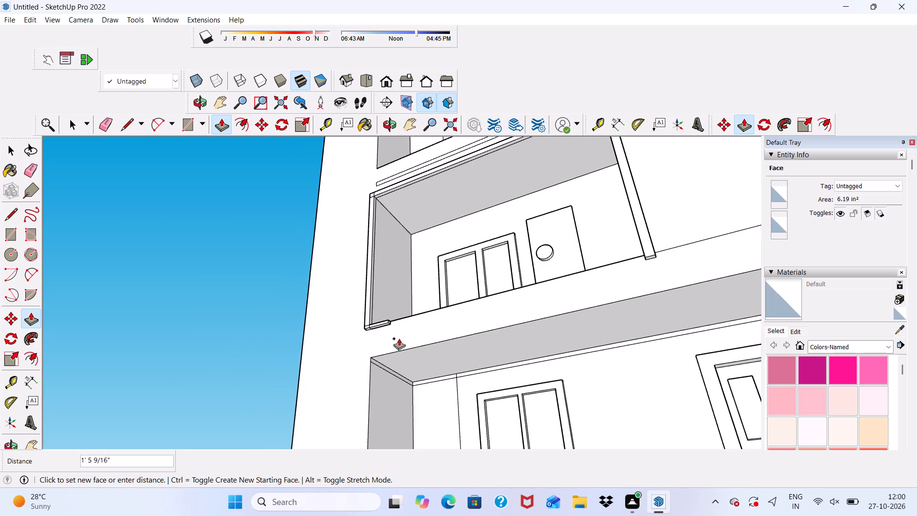
pyautogui.scroll(4, 632, 283)
pyautogui.scroll(12, 657, 240)
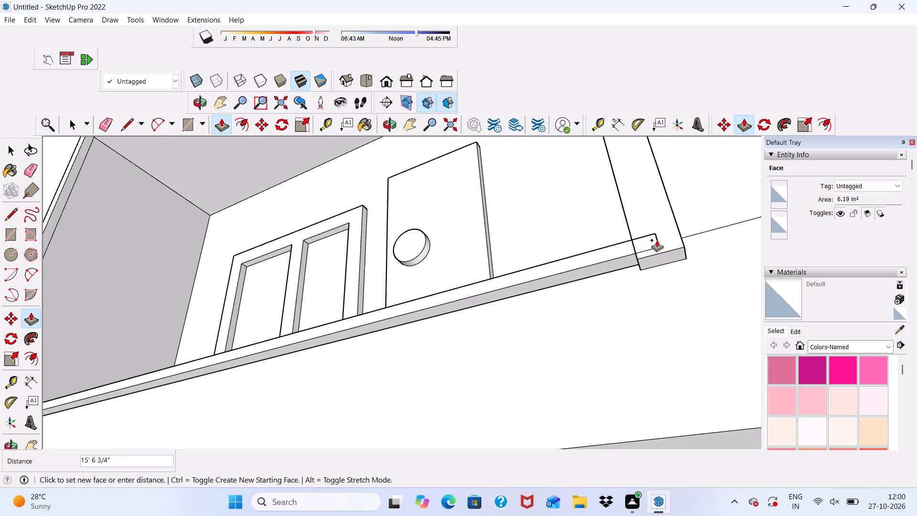
pyautogui.scroll(4, 641, 257)
pyautogui.click(637, 265)
# Push/Pull the undersides of the bottom trim strip and the outer-pillar leg down 7/8", level with the door-side leg's end.
pyautogui.scroll(4, 580, 273)
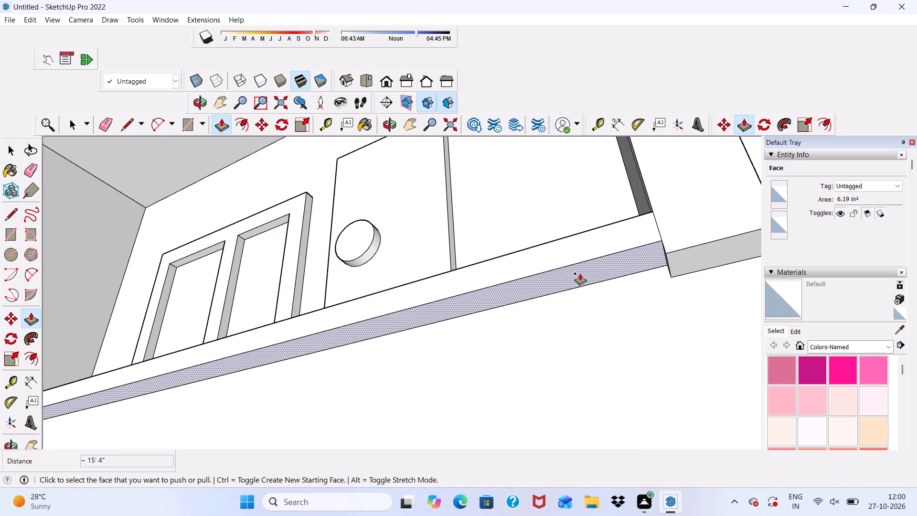
pyautogui.click(580, 273)
pyautogui.click(682, 255)
pyautogui.scroll(-5, 675, 247)
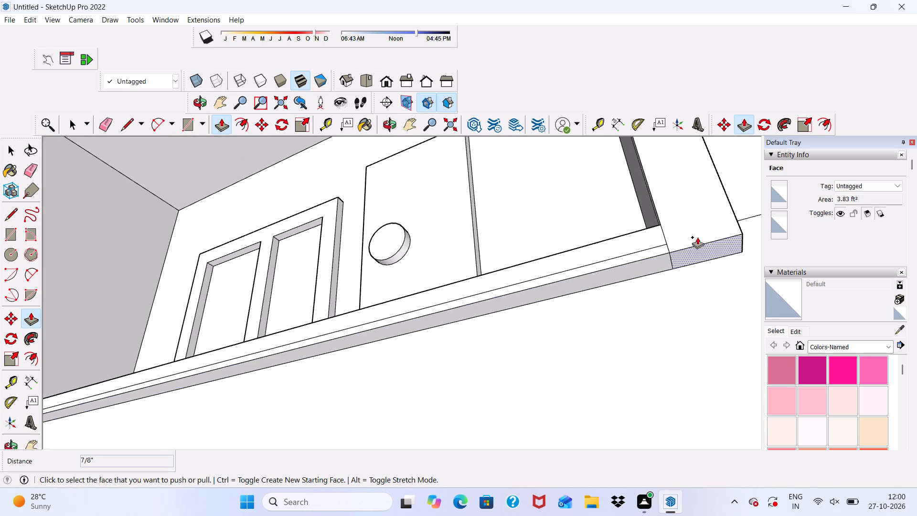
pyautogui.scroll(-14, 697, 237)
pyautogui.scroll(6, 254, 377)
pyautogui.moveTo(153, 409); pyautogui.dragTo(366, 395, button='middle')
pyautogui.scroll(4, 317, 322)
pyautogui.scroll(4, 251, 292)
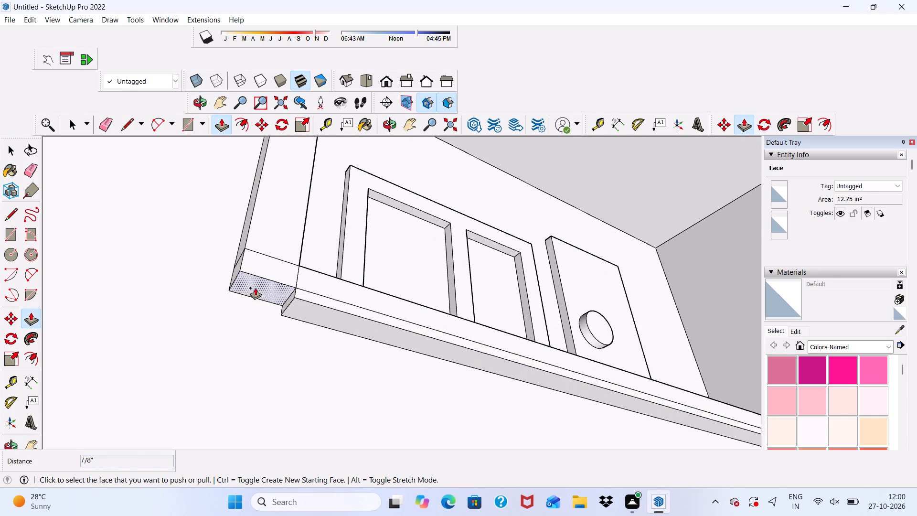
pyautogui.click(255, 287)
pyautogui.click(304, 302)
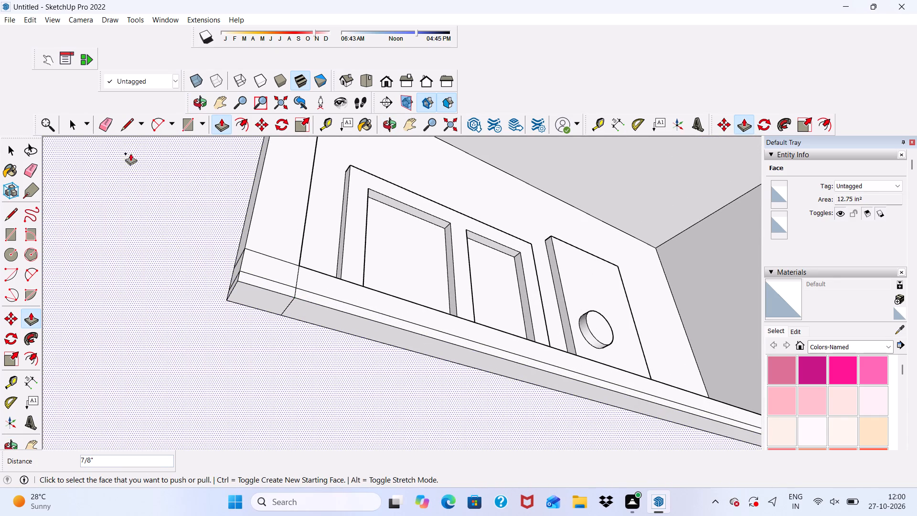
# Erase the leftover seam lines on the front, underside and outer side of the frame's bottom corner at the outer pillar.
pyautogui.click(104, 120)
pyautogui.scroll(3, 228, 212)
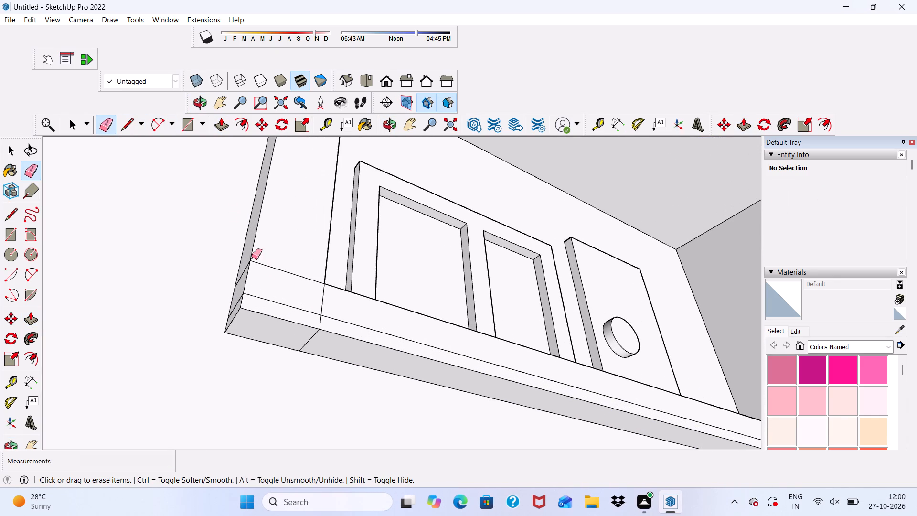
pyautogui.moveTo(271, 267); pyautogui.dragTo(272, 307)
pyautogui.moveTo(301, 296); pyautogui.dragTo(327, 321)
pyautogui.scroll(-1, 328, 321)
pyautogui.scroll(4, 320, 340)
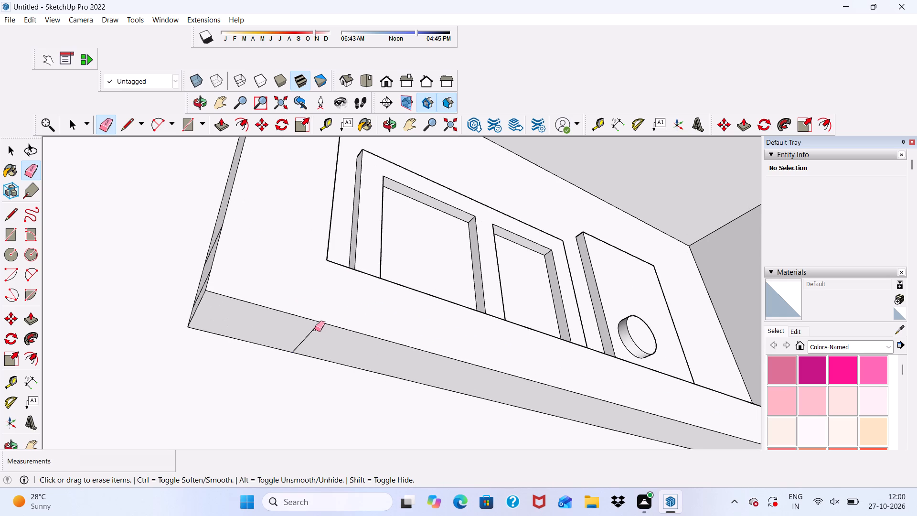
pyautogui.moveTo(315, 329); pyautogui.dragTo(309, 336)
pyautogui.scroll(-1, 221, 314)
pyautogui.moveTo(216, 315); pyautogui.dragTo(344, 382, button='middle')
pyautogui.scroll(4, 230, 258)
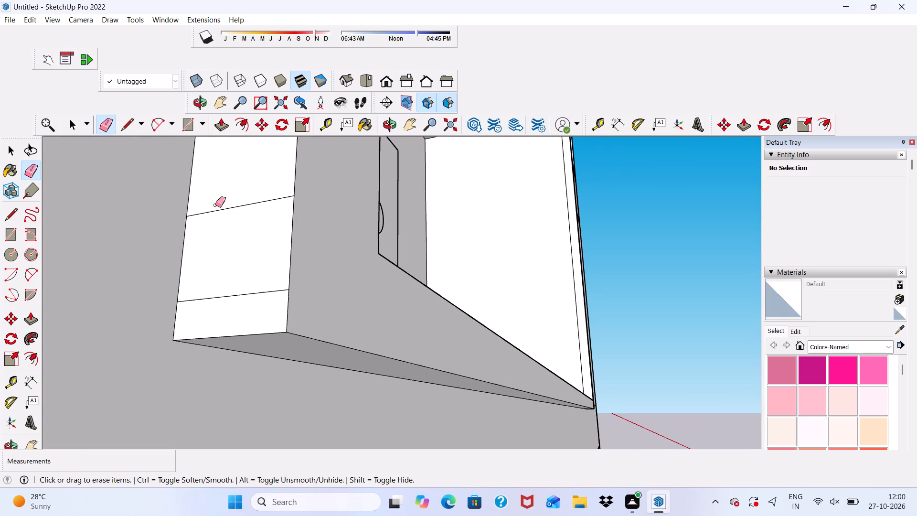
pyautogui.moveTo(225, 196); pyautogui.dragTo(244, 311)
pyautogui.scroll(-10, 197, 258)
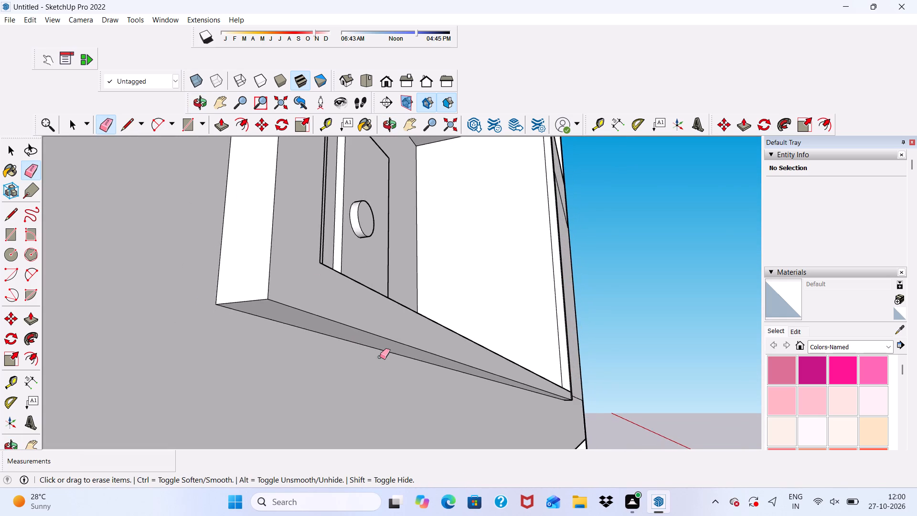
# Erase the leftover seam lines on the front and underside of the frame's bottom door-side corner.
pyautogui.moveTo(380, 357); pyautogui.dragTo(200, 345, button='middle')
pyautogui.scroll(1, 195, 330)
pyautogui.scroll(-14, 126, 281)
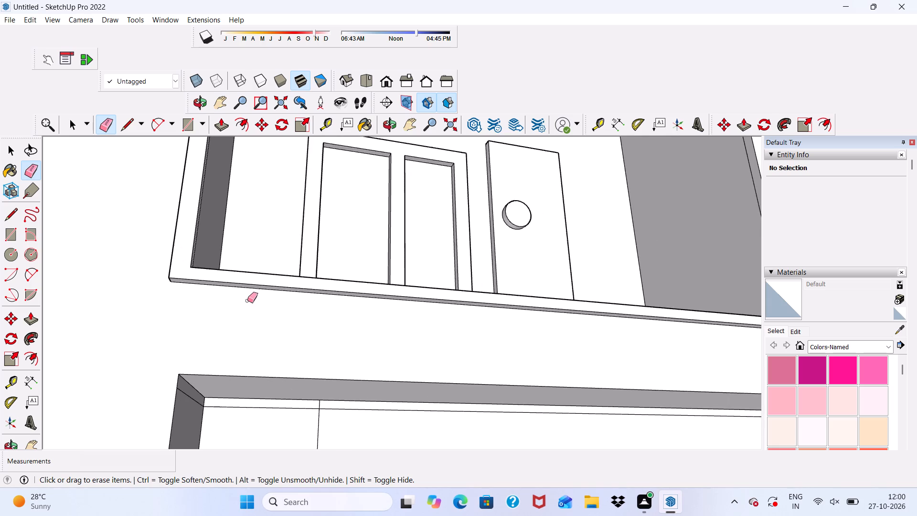
pyautogui.moveTo(247, 301); pyautogui.dragTo(135, 328, button='middle')
pyautogui.scroll(-5, 116, 298)
pyautogui.scroll(4, 477, 308)
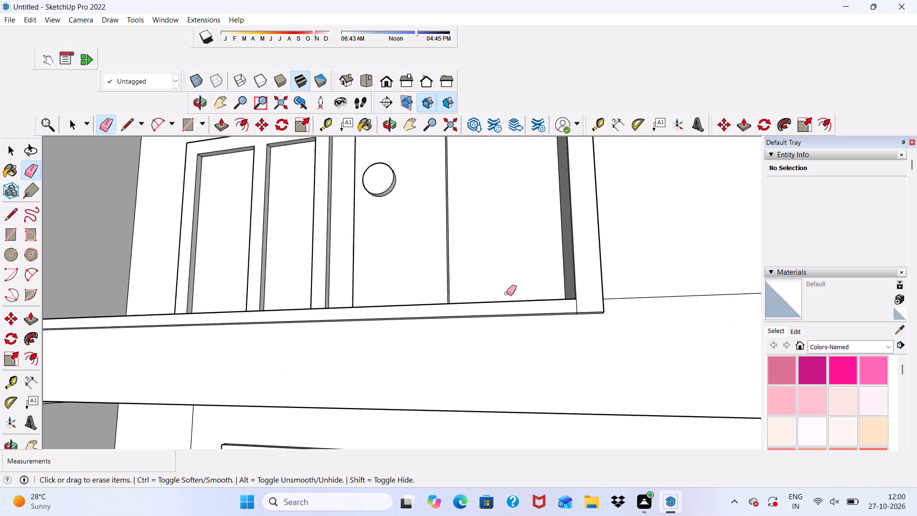
pyautogui.scroll(8, 506, 293)
pyautogui.scroll(1, 592, 306)
pyautogui.moveTo(592, 306); pyautogui.dragTo(566, 312)
pyautogui.scroll(-5, 532, 313)
pyautogui.scroll(14, 604, 321)
pyautogui.moveTo(546, 316); pyautogui.dragTo(557, 327)
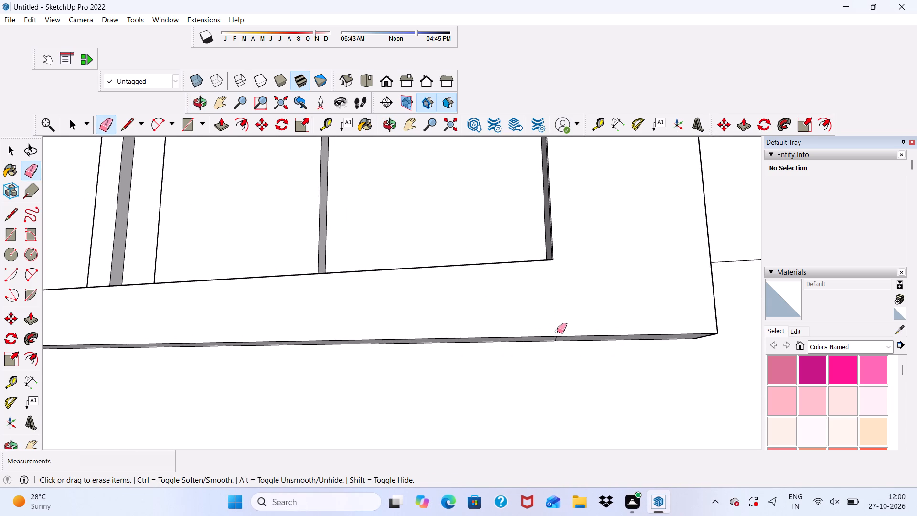
pyautogui.moveTo(557, 331); pyautogui.dragTo(556, 298, button='middle')
pyautogui.scroll(9, 560, 322)
pyautogui.moveTo(562, 338); pyautogui.dragTo(560, 341)
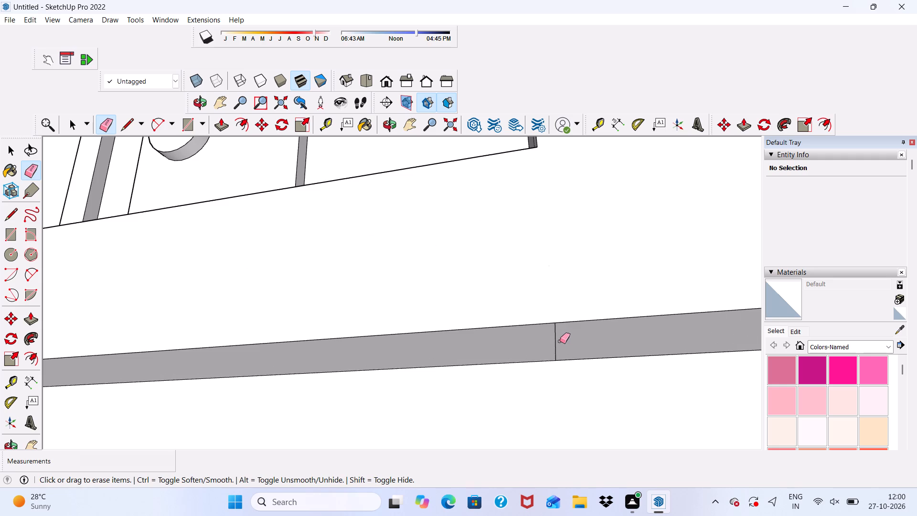
pyautogui.moveTo(560, 341); pyautogui.dragTo(547, 347)
# Erase the leftover seam lines on the front of the frame's top corner at the outer pillar.
pyautogui.scroll(-5, 458, 316)
pyautogui.scroll(-1, 382, 332)
pyautogui.moveTo(382, 334); pyautogui.dragTo(427, 331, button='middle')
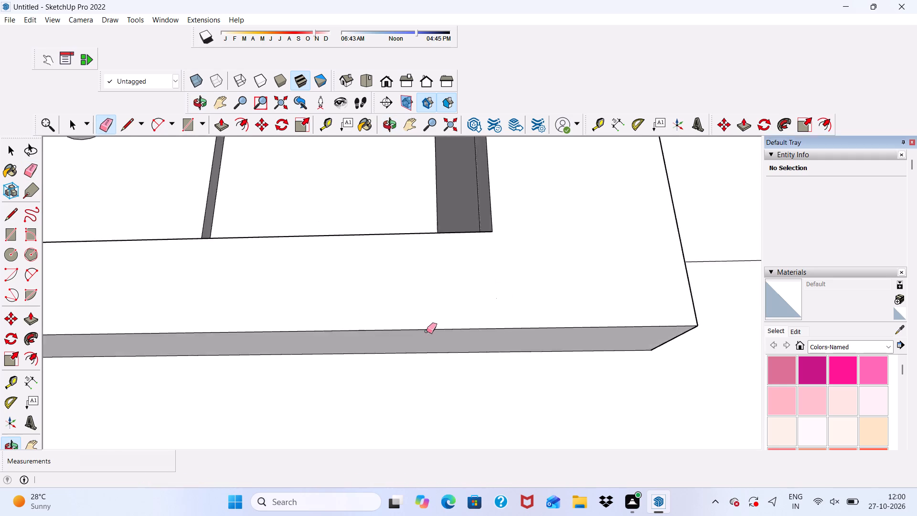
pyautogui.scroll(1, 425, 327)
pyautogui.scroll(-13, 426, 320)
pyautogui.scroll(-5, 354, 339)
pyautogui.moveTo(500, 395); pyautogui.dragTo(497, 384, button='middle')
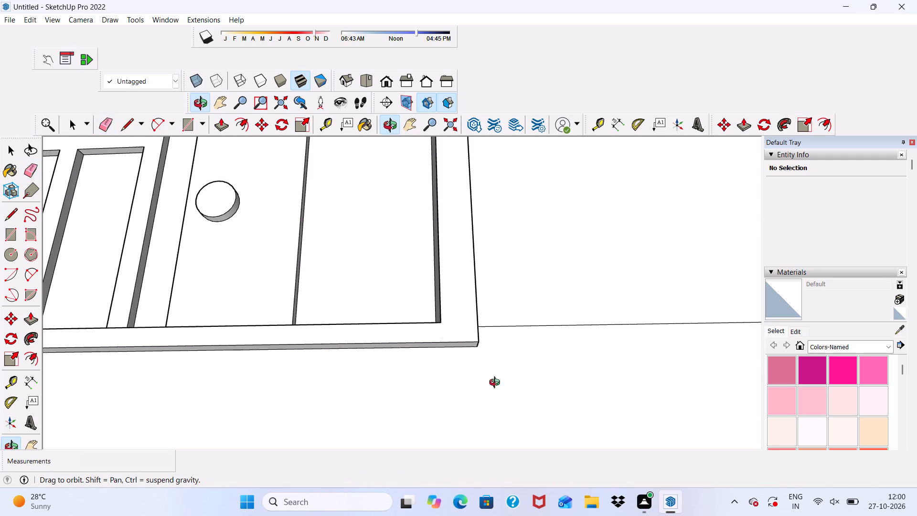
pyautogui.moveTo(497, 384); pyautogui.dragTo(481, 318, button='middle')
pyautogui.scroll(-13, 481, 318)
pyautogui.scroll(5, 250, 162)
pyautogui.scroll(-2, 239, 157)
pyautogui.scroll(14, 138, 186)
pyautogui.moveTo(173, 193); pyautogui.dragTo(166, 216)
pyautogui.moveTo(192, 193); pyautogui.dragTo(207, 192)
# Erase the leftover seam lines on the front and outer side of the frame's top door-side corner.
pyautogui.scroll(-12, 192, 192)
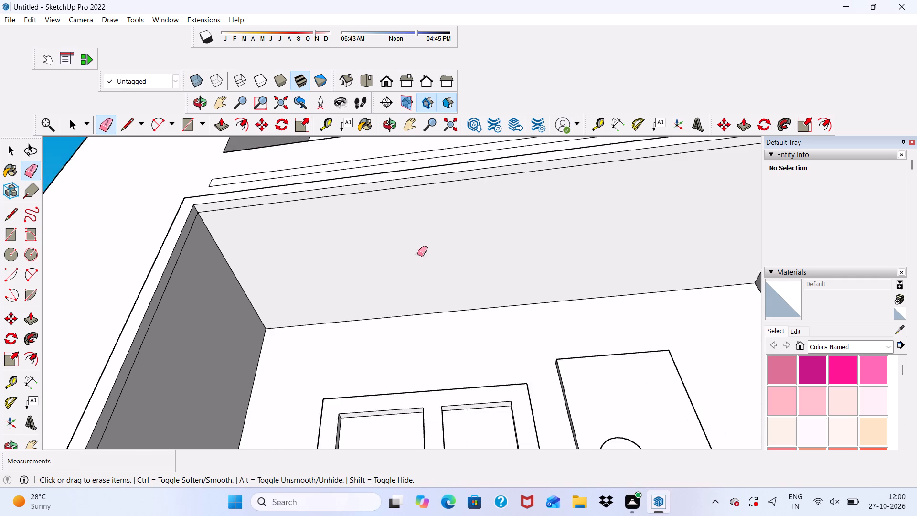
pyautogui.scroll(-5, 362, 243)
pyautogui.scroll(15, 638, 206)
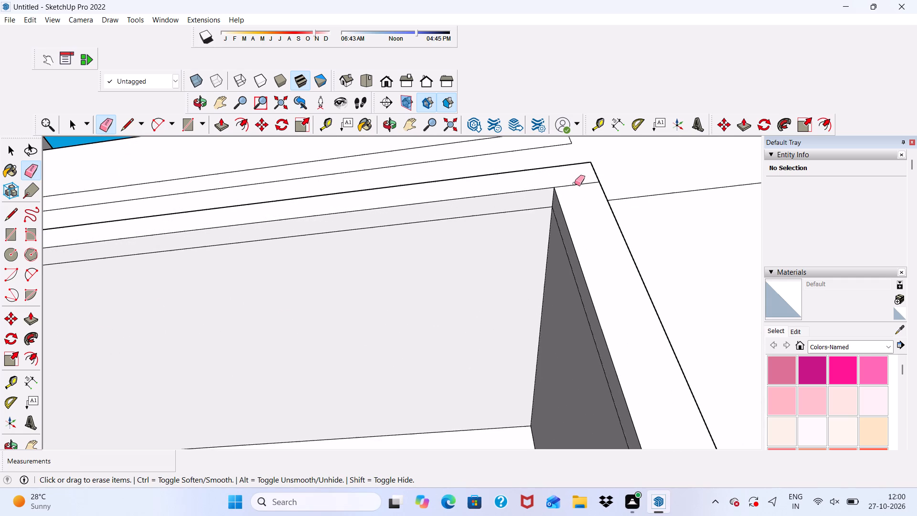
pyautogui.moveTo(575, 183); pyautogui.dragTo(575, 190)
pyautogui.scroll(-1, 575, 190)
pyautogui.moveTo(575, 191); pyautogui.dragTo(397, 352, button='middle')
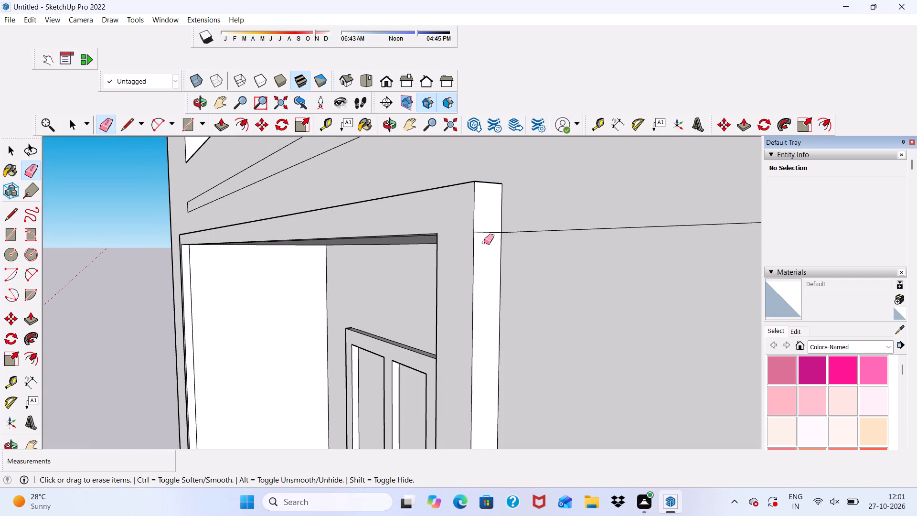
pyautogui.scroll(2, 484, 240)
pyautogui.moveTo(488, 220); pyautogui.dragTo(488, 239)
# Erase the remaining seam lines at the frame's top outer-pillar corner, including the one on its outer side face.
pyautogui.scroll(-1, 488, 239)
pyautogui.moveTo(488, 239); pyautogui.dragTo(507, 341, button='middle')
pyautogui.scroll(-1, 507, 333)
pyautogui.scroll(1, 501, 286)
pyautogui.scroll(-3, 496, 252)
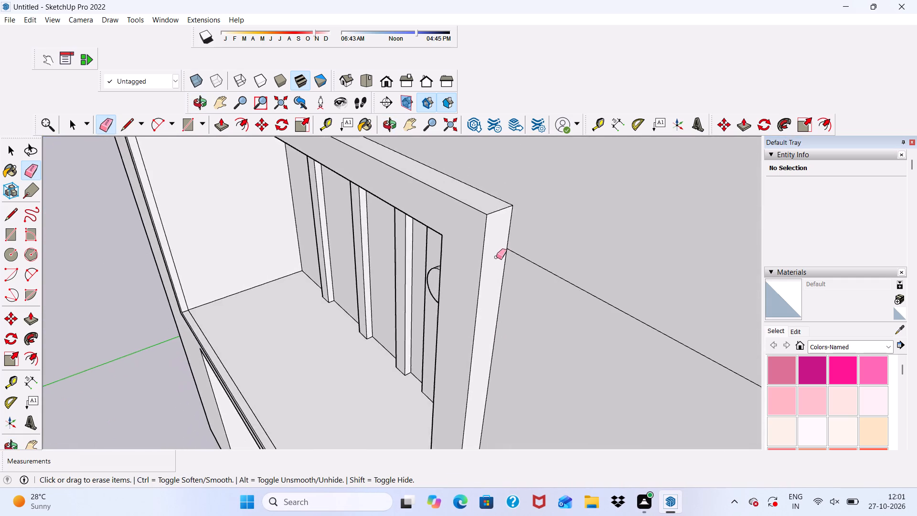
pyautogui.scroll(-16, 496, 257)
pyautogui.scroll(9, 296, 165)
pyautogui.moveTo(300, 156); pyautogui.dragTo(301, 158, button='middle')
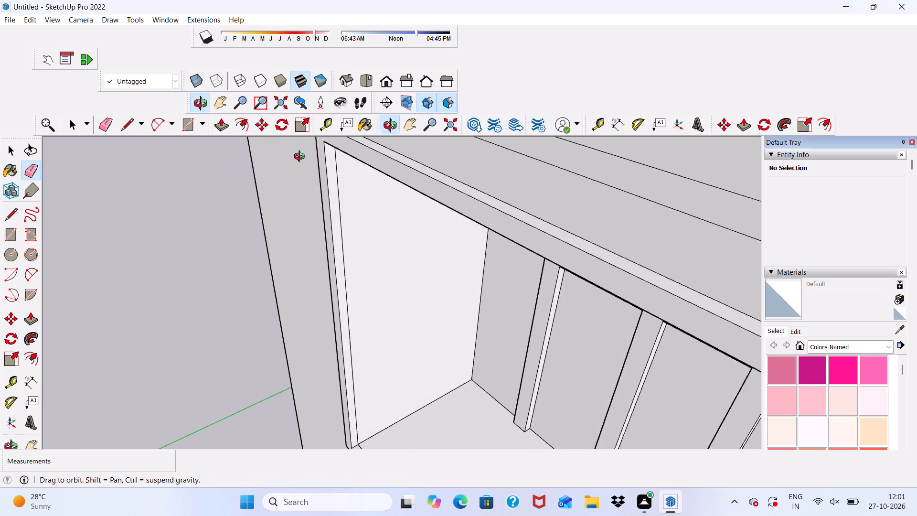
pyautogui.moveTo(301, 158); pyautogui.dragTo(418, 202, button='middle')
pyautogui.scroll(7, 405, 196)
pyautogui.moveTo(377, 184); pyautogui.dragTo(383, 194)
pyautogui.scroll(-2, 386, 196)
pyautogui.moveTo(388, 202); pyautogui.dragTo(579, 140, button='middle')
pyautogui.scroll(9, 400, 202)
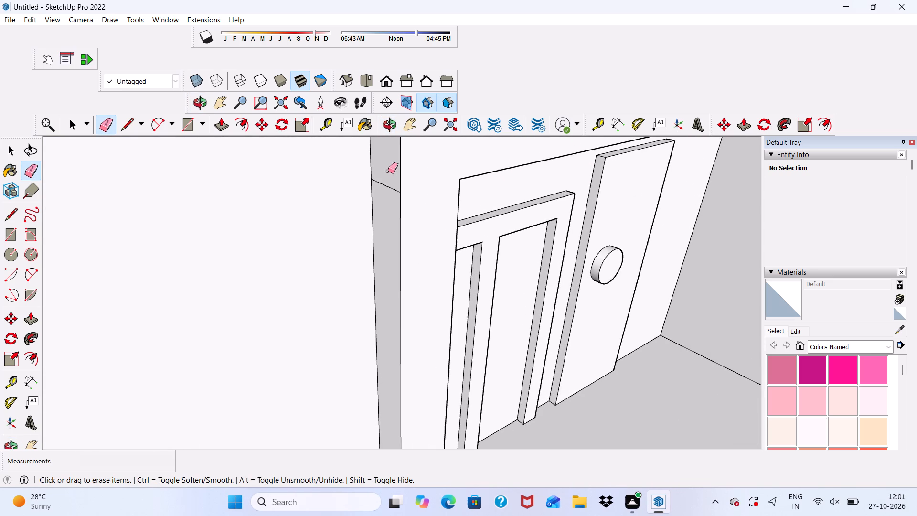
pyautogui.moveTo(388, 171); pyautogui.dragTo(384, 189)
pyautogui.press('space')
# Push/Pull the thin rectangular strip above the recess's frame outward by 3".
pyautogui.scroll(-8, 383, 187)
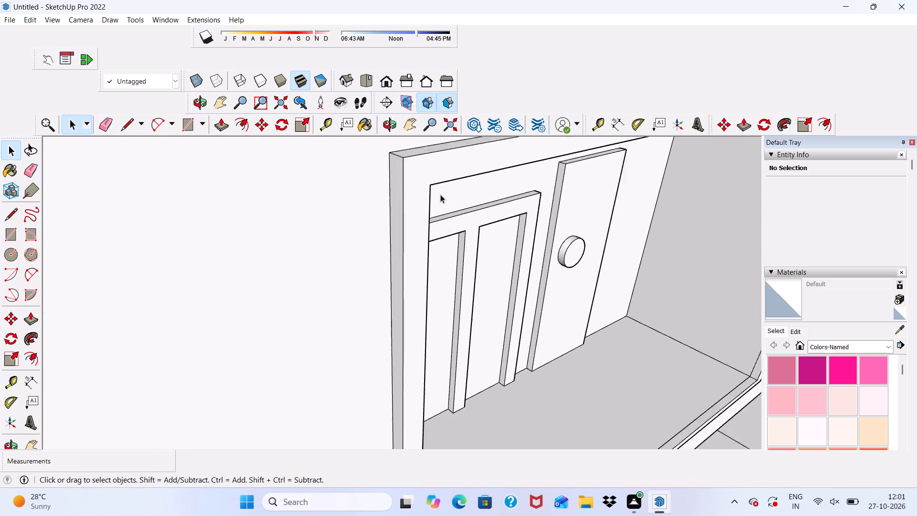
pyautogui.scroll(-10, 440, 194)
pyautogui.moveTo(443, 355); pyautogui.dragTo(392, 210, button='middle')
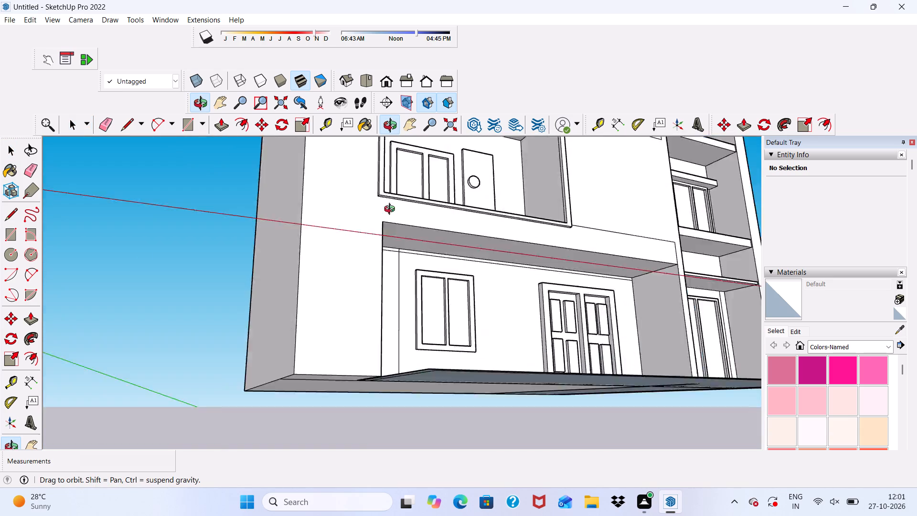
pyautogui.moveTo(392, 210); pyautogui.dragTo(263, 272, button='middle')
pyautogui.scroll(-11, 375, 192)
pyautogui.scroll(2, 375, 118)
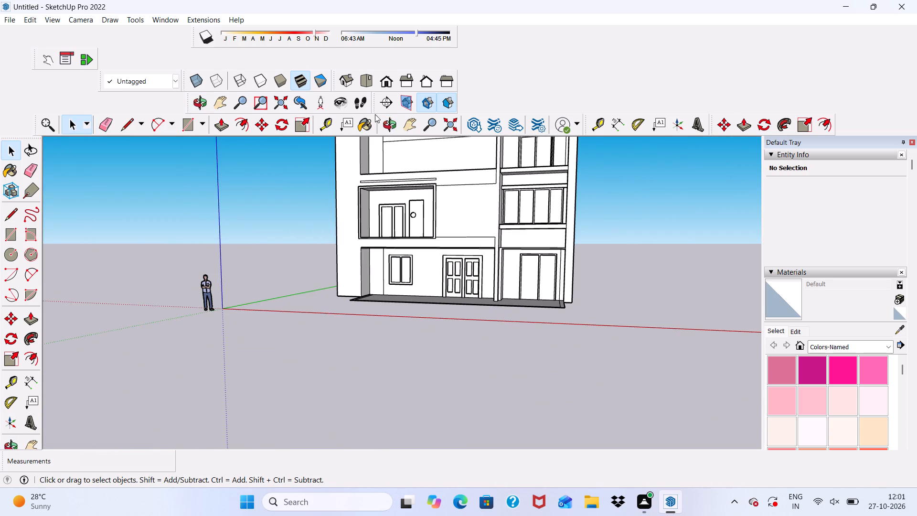
pyautogui.scroll(20, 375, 114)
pyautogui.scroll(5, 375, 114)
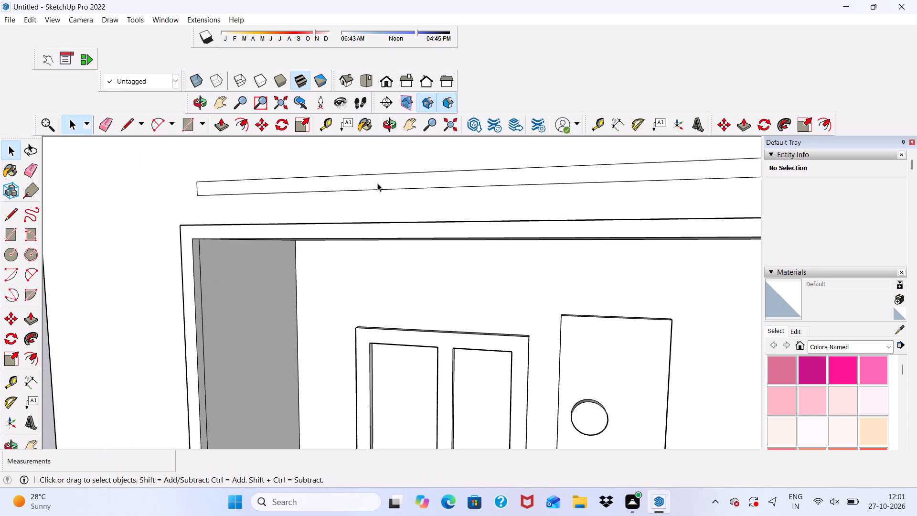
pyautogui.click(377, 183)
pyautogui.click(216, 121)
pyautogui.scroll(2, 237, 184)
pyautogui.click(237, 184)
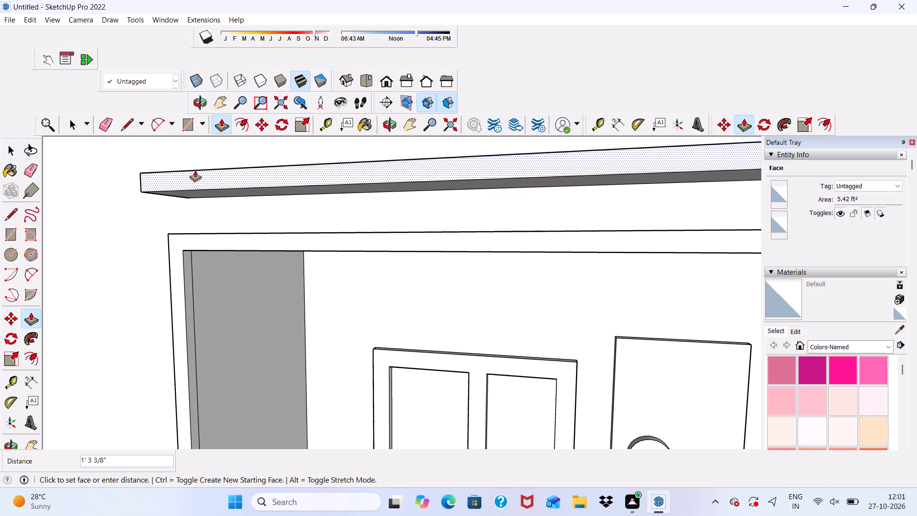
pyautogui.press('3')
pyautogui.hotkey('shift', '"')
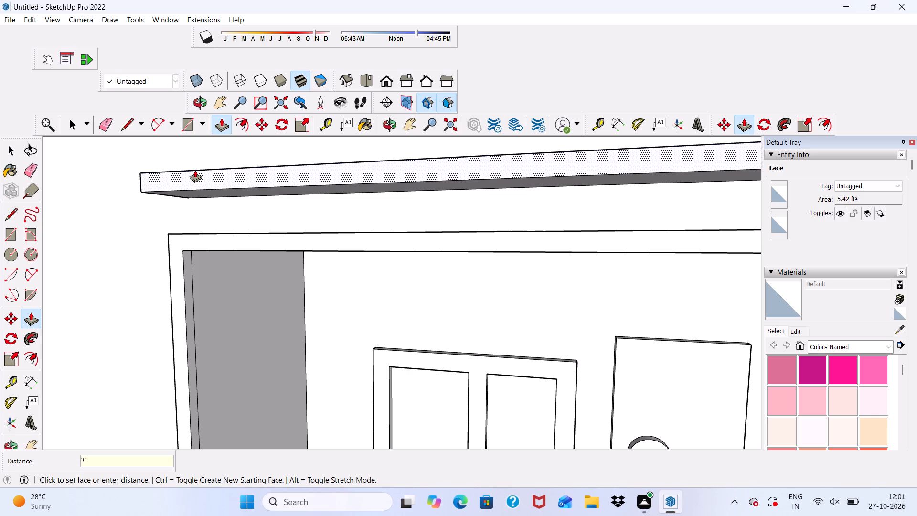
pyautogui.press('Return')
pyautogui.scroll(-8, 194, 170)
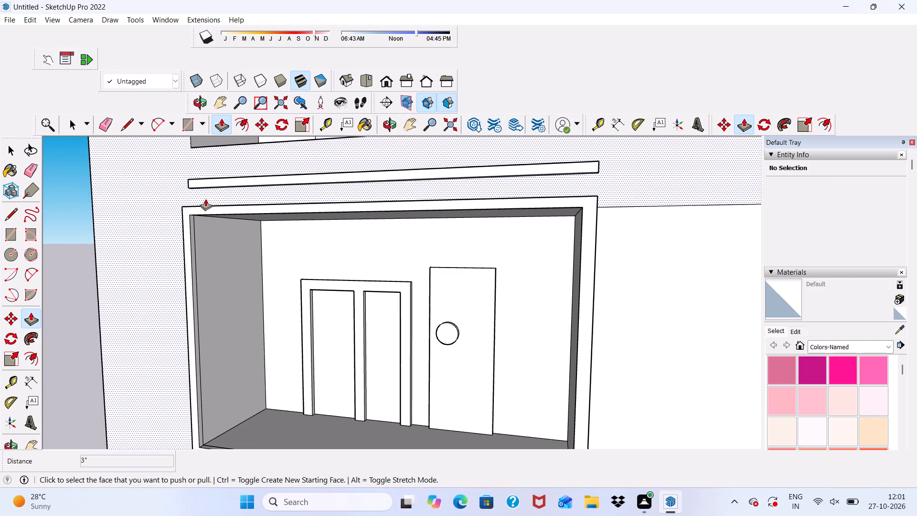
pyautogui.moveTo(206, 198); pyautogui.dragTo(447, 236, button='middle')
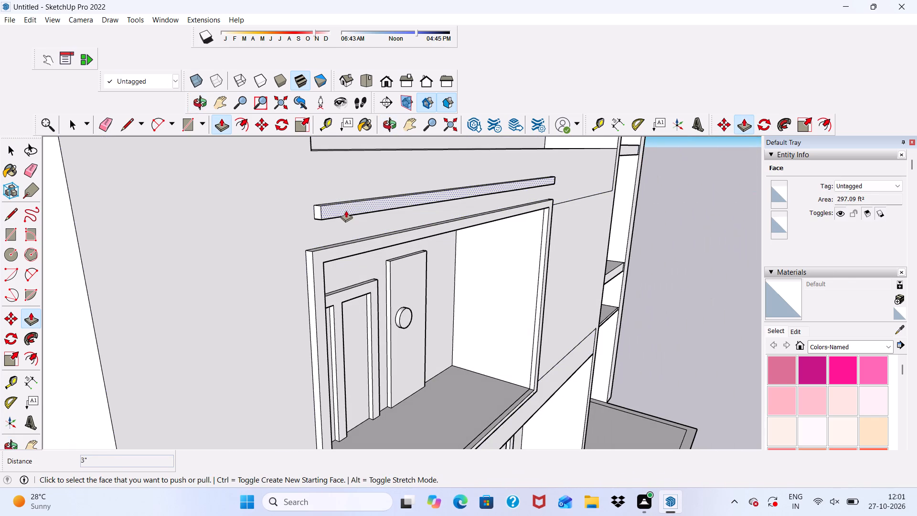
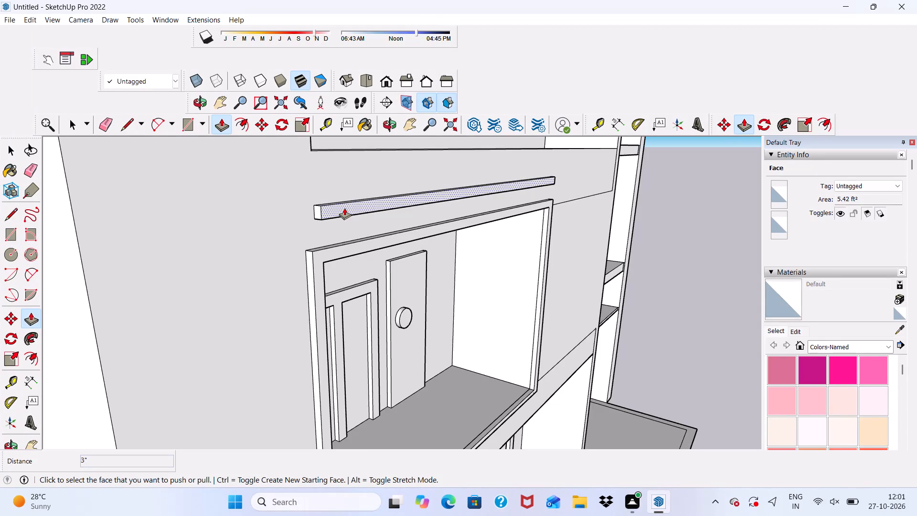
# Push/Pull the outer-pillar end of the strip above the recess's frame outward by about 1' 8 9/16".
pyautogui.scroll(6, 323, 187)
pyautogui.scroll(2, 312, 231)
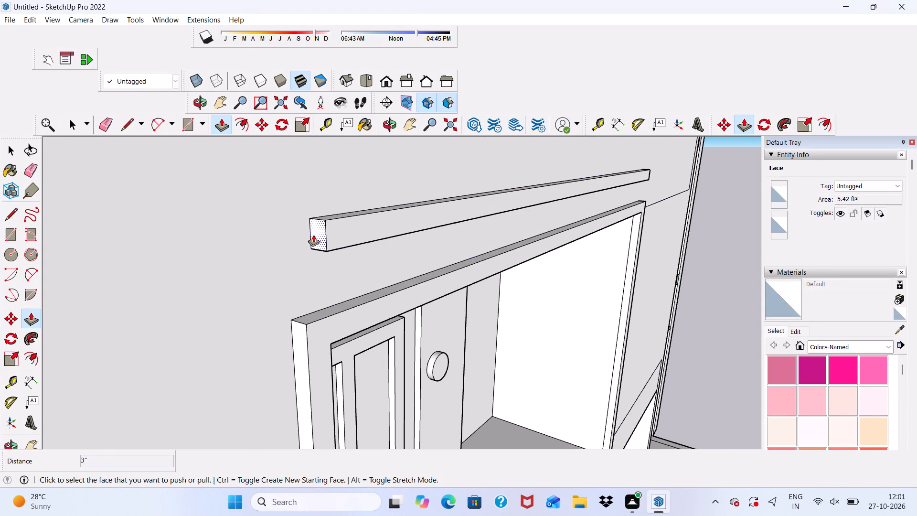
pyautogui.scroll(3, 321, 230)
pyautogui.click(321, 230)
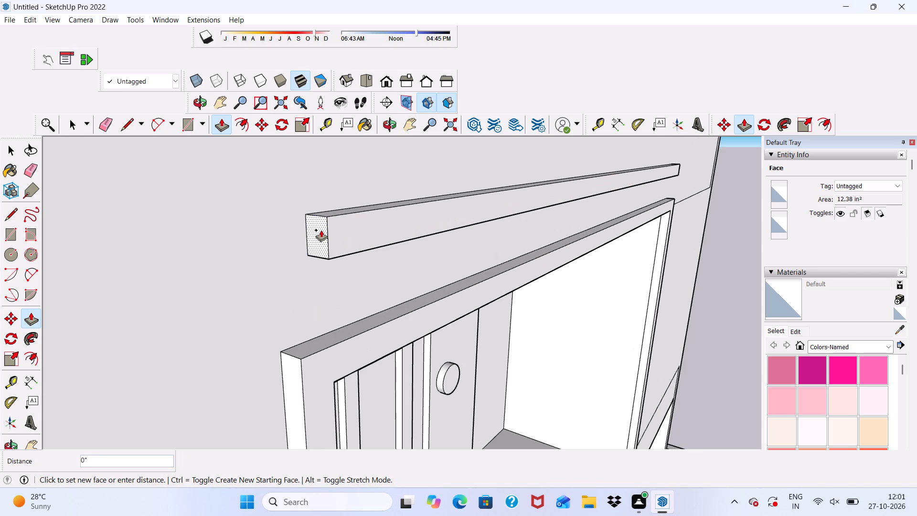
pyautogui.scroll(-3, 263, 245)
pyautogui.scroll(-3, 217, 250)
pyautogui.scroll(-5, 158, 256)
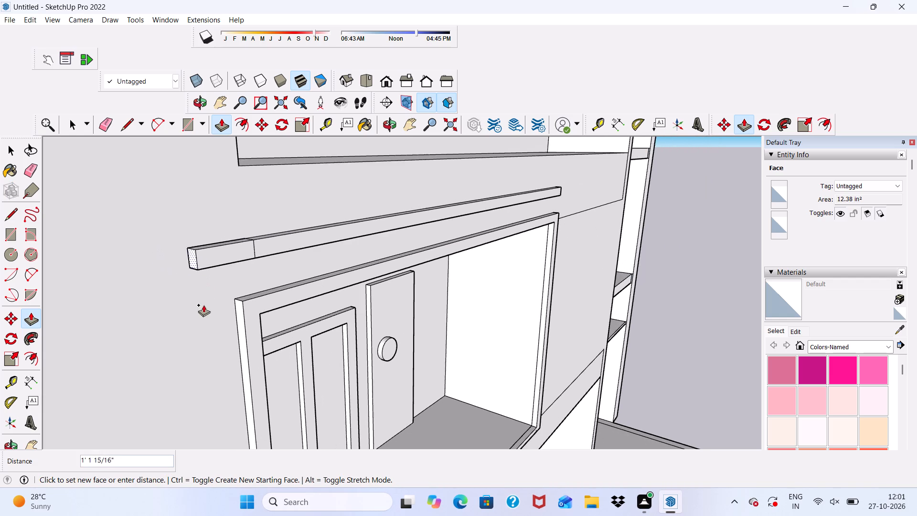
pyautogui.scroll(-1, 198, 314)
pyautogui.moveTo(198, 314); pyautogui.dragTo(98, 263, button='middle')
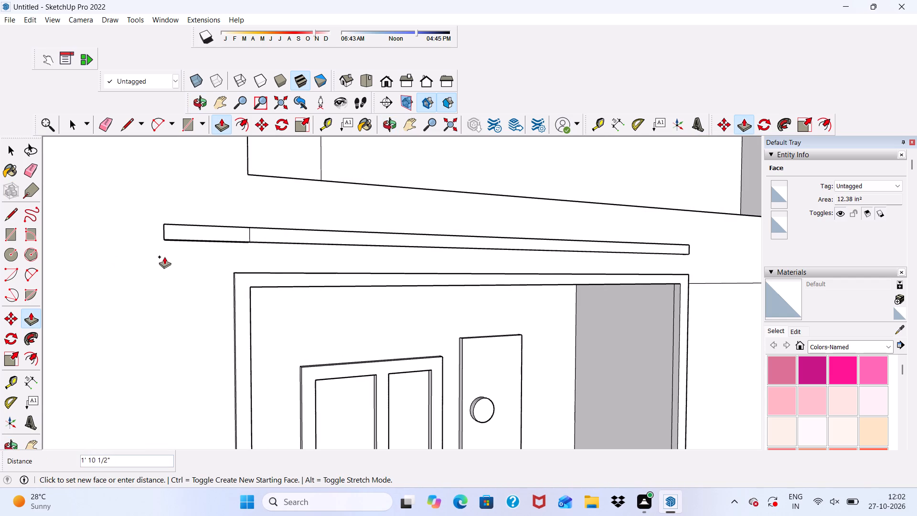
pyautogui.click(172, 250)
# Push/Pull the strip's opposite, door-side end outward by about 1' 1 1/4" so it extends past the frame.
pyautogui.scroll(-5, 181, 253)
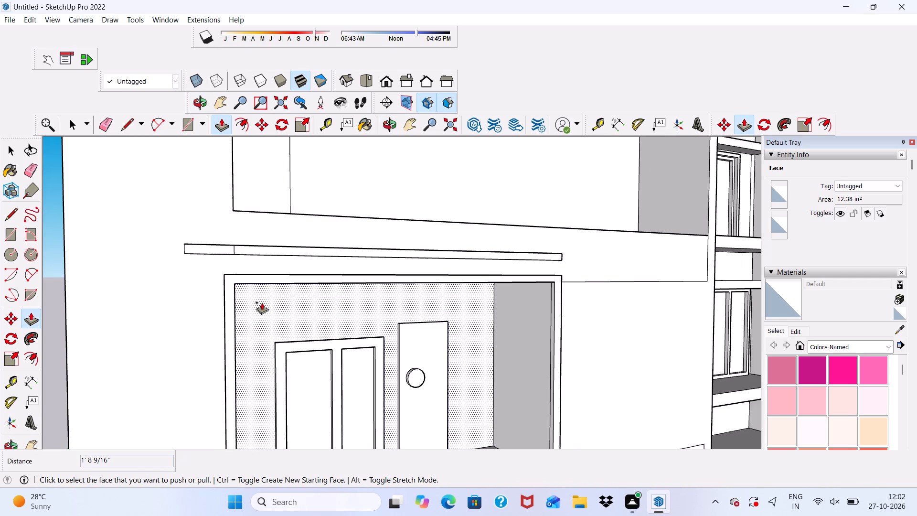
pyautogui.moveTo(262, 302); pyautogui.dragTo(130, 271, button='middle')
pyautogui.moveTo(432, 234); pyautogui.dragTo(352, 279, button='middle')
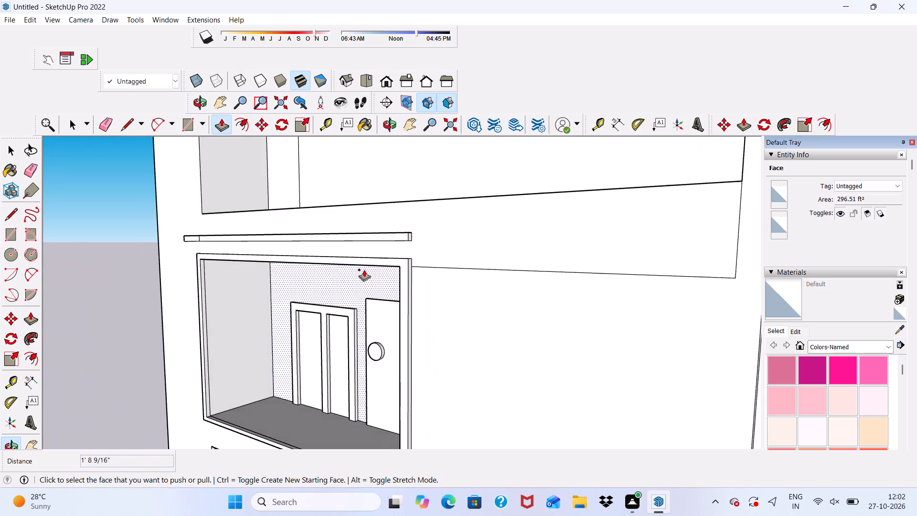
pyautogui.scroll(14, 413, 248)
pyautogui.click(408, 227)
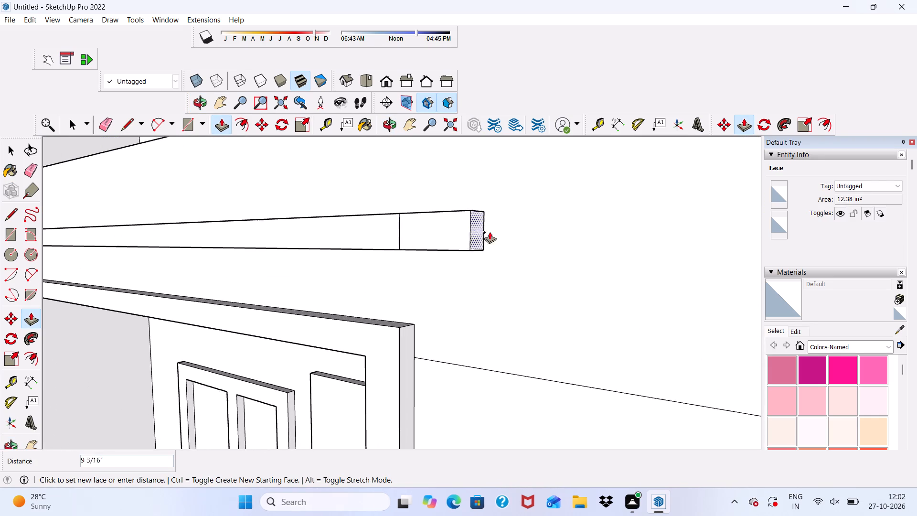
pyautogui.click(514, 229)
# Examine the lengthened strip and its overhang at both ends against the recess's frame and the surrounding facade.
pyautogui.scroll(-7, 496, 223)
pyautogui.scroll(1, 504, 268)
pyautogui.moveTo(504, 268); pyautogui.dragTo(508, 257, button='middle')
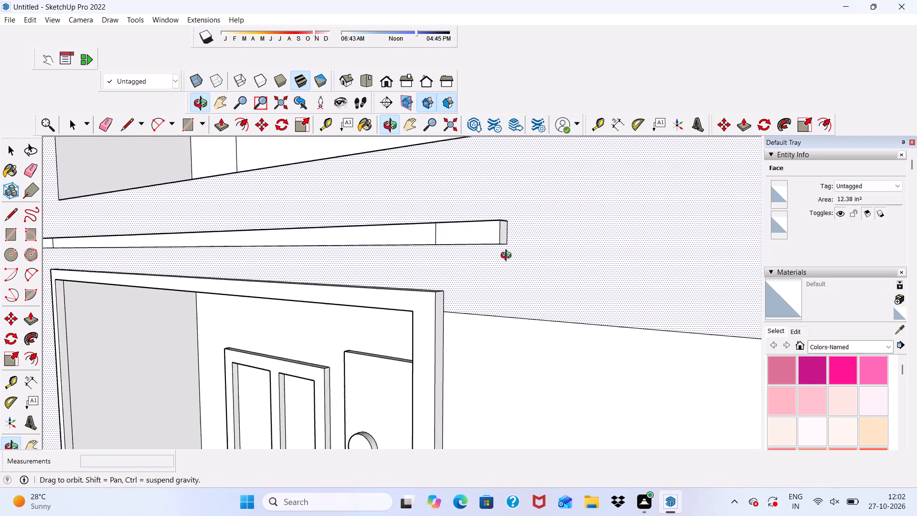
pyautogui.moveTo(508, 257); pyautogui.dragTo(589, 199, button='middle')
pyautogui.scroll(1, 592, 199)
pyautogui.scroll(-11, 592, 199)
pyautogui.scroll(-6, 557, 260)
pyautogui.moveTo(571, 279); pyautogui.dragTo(601, 278, button='middle')
pyautogui.scroll(5, 597, 273)
pyautogui.moveTo(582, 254); pyautogui.dragTo(578, 264, button='middle')
pyautogui.scroll(-3, 576, 263)
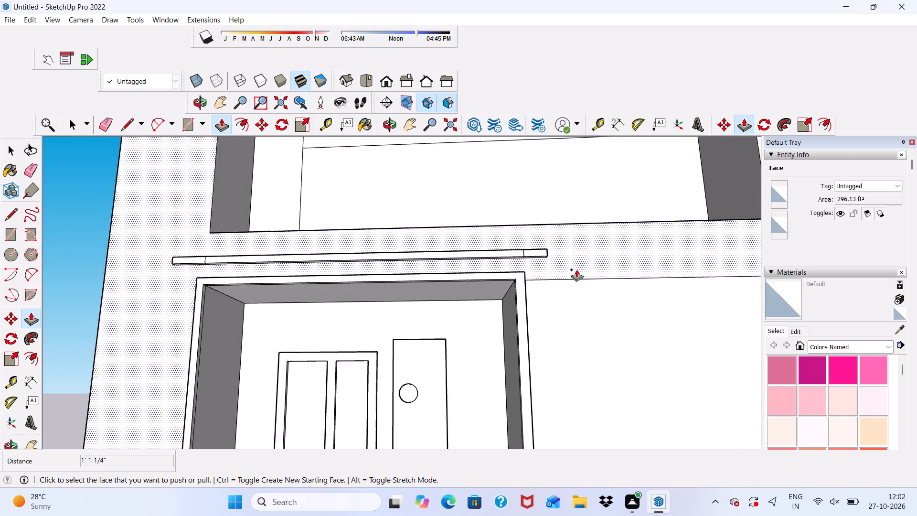
pyautogui.scroll(-5, 576, 269)
pyautogui.moveTo(558, 315); pyautogui.dragTo(515, 355, button='middle')
pyautogui.scroll(-2, 557, 251)
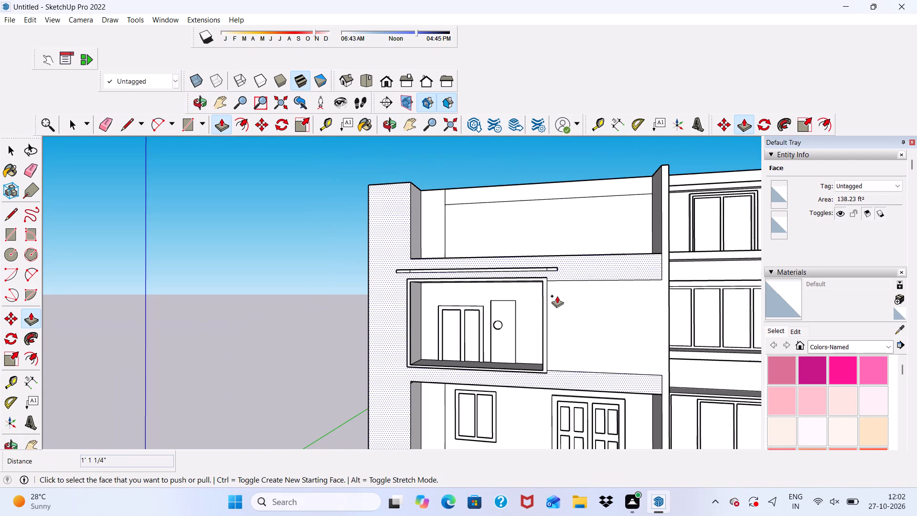
pyautogui.scroll(-1, 557, 296)
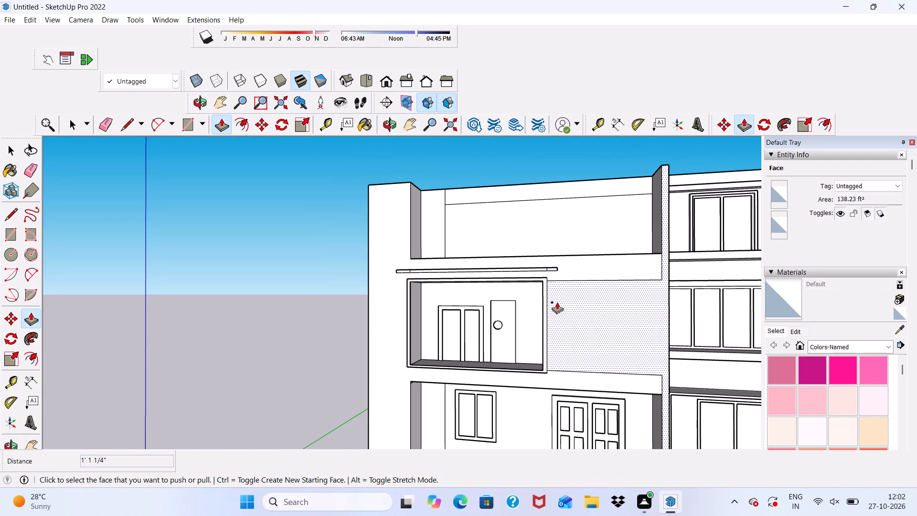
pyautogui.scroll(6, 557, 302)
pyautogui.scroll(-4, 556, 284)
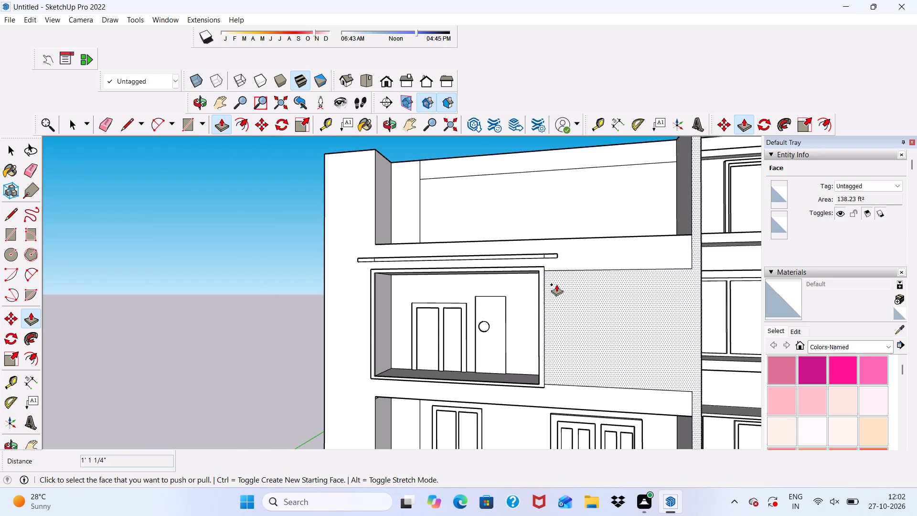
pyautogui.scroll(5, 547, 258)
pyautogui.scroll(-2, 547, 257)
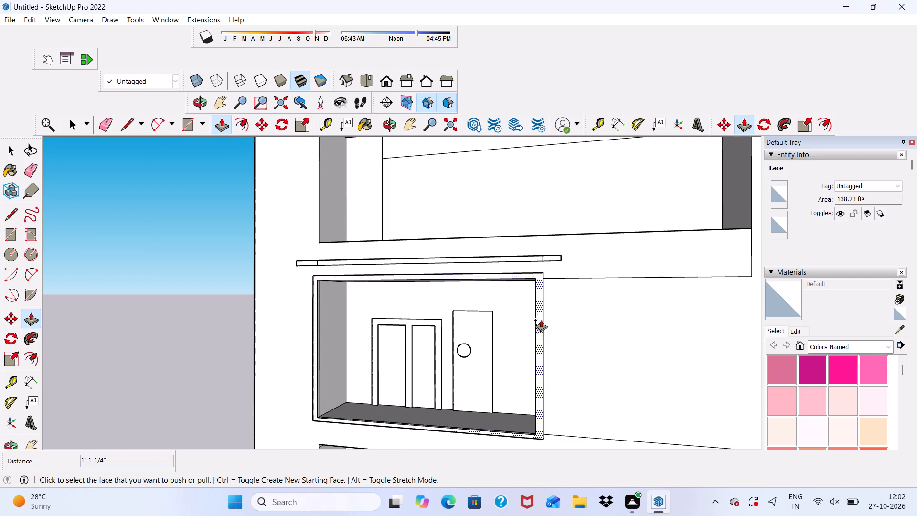
pyautogui.scroll(-1, 540, 306)
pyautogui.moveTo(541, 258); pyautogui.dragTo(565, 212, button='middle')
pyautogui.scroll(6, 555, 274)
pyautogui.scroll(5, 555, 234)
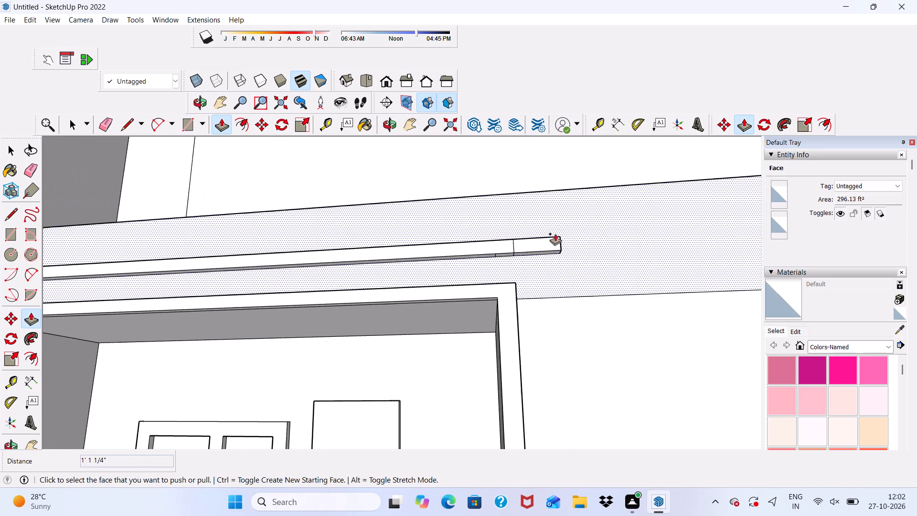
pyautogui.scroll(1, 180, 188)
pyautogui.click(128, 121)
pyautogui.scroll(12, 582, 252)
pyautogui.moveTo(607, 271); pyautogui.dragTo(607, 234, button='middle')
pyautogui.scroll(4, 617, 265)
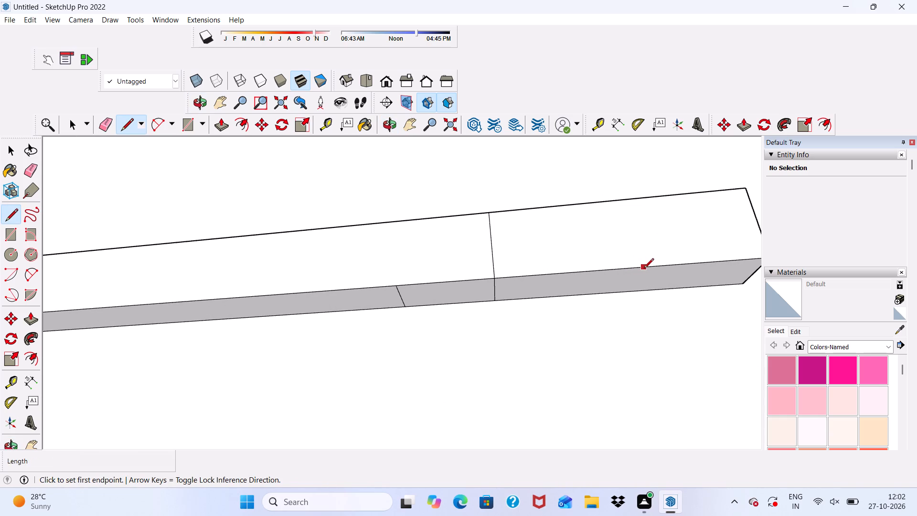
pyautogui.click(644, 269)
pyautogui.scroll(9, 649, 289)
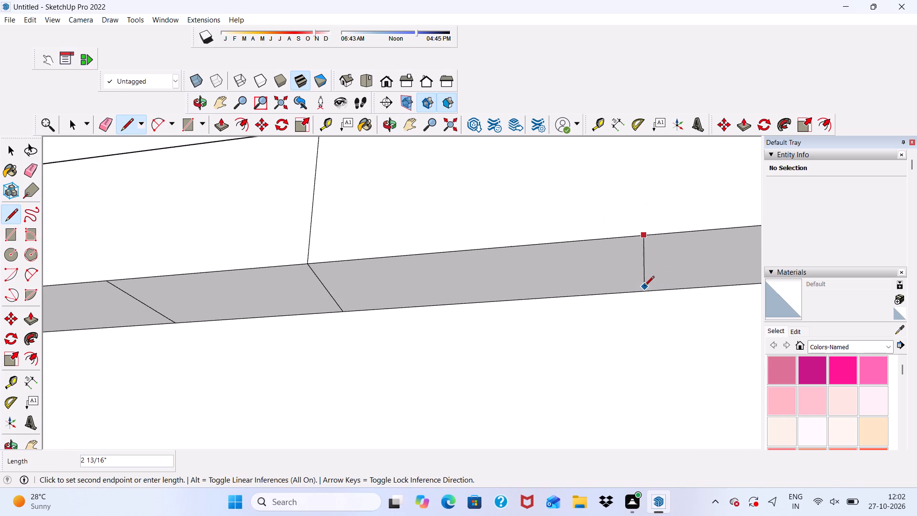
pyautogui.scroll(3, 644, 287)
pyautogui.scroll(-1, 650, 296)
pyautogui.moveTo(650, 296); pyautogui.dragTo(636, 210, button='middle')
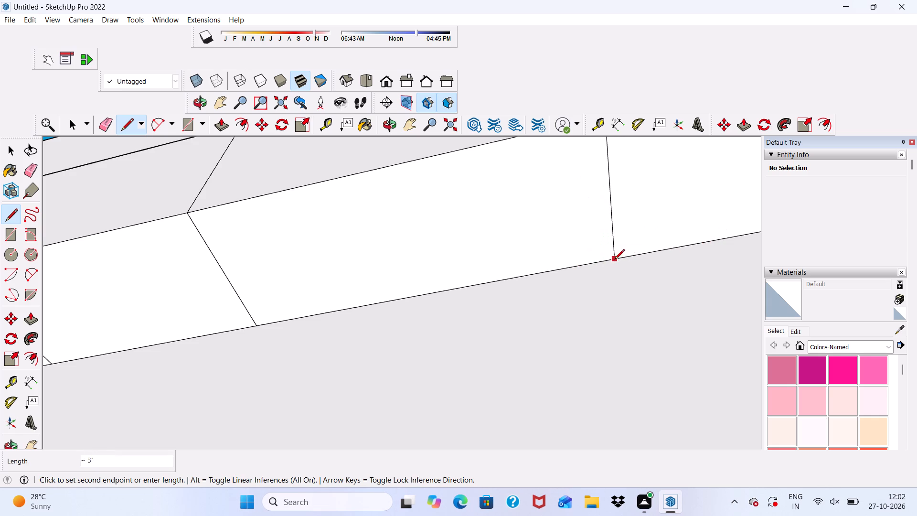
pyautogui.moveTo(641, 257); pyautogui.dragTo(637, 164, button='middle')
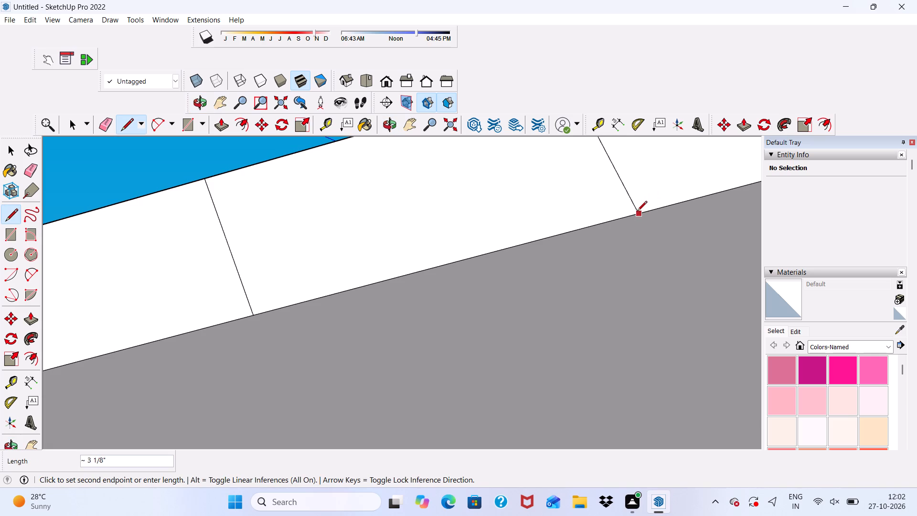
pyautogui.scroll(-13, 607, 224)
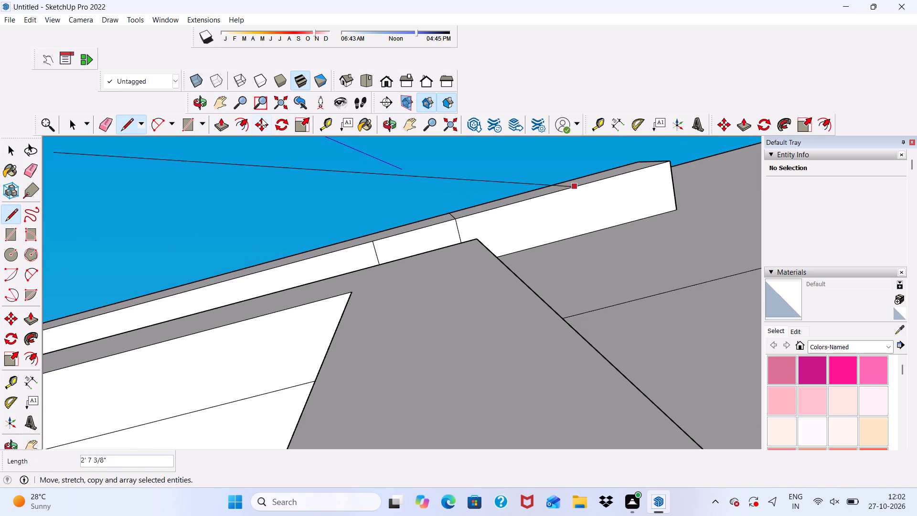
# Draw a rectangle about 3" deep and 3" wide on the strip's underside at its door-side end.
pyautogui.click(178, 121)
pyautogui.scroll(-4, 364, 199)
pyautogui.scroll(5, 514, 194)
pyautogui.scroll(-4, 495, 227)
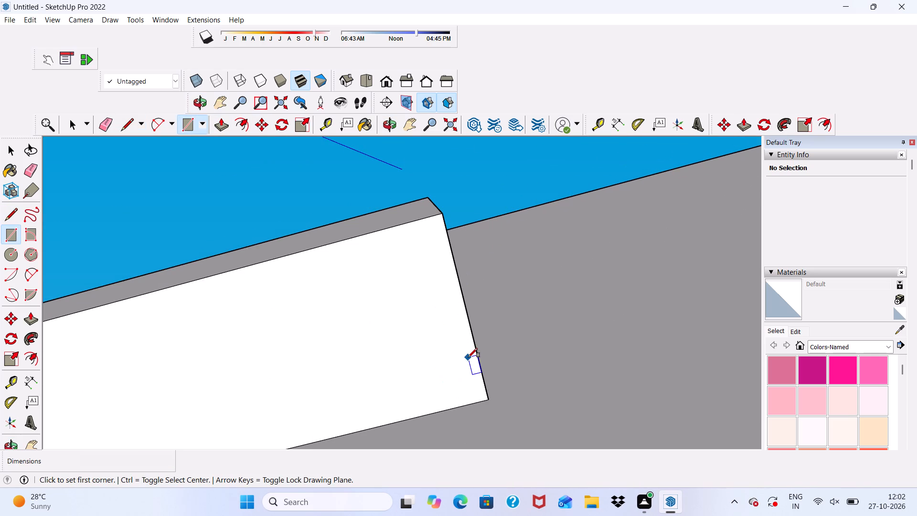
pyautogui.click(485, 399)
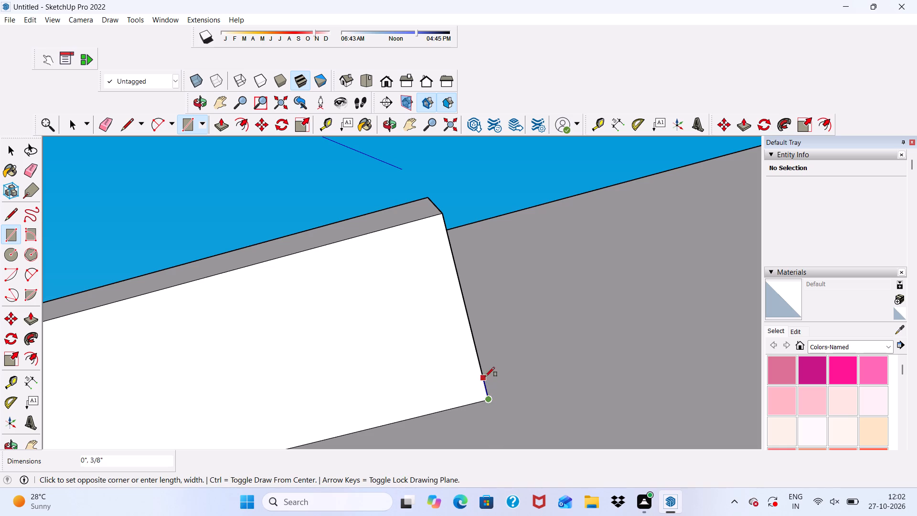
pyautogui.scroll(-10, 358, 226)
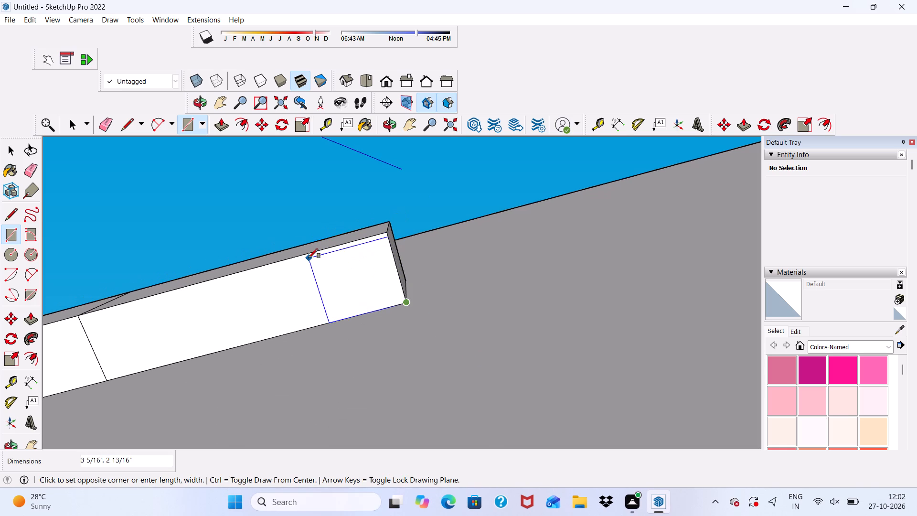
pyautogui.click(317, 253)
# Draw a matching rectangle of 3" by about 2 3/8" on the strip's underside at its outer-pillar end.
pyautogui.scroll(-6, 332, 260)
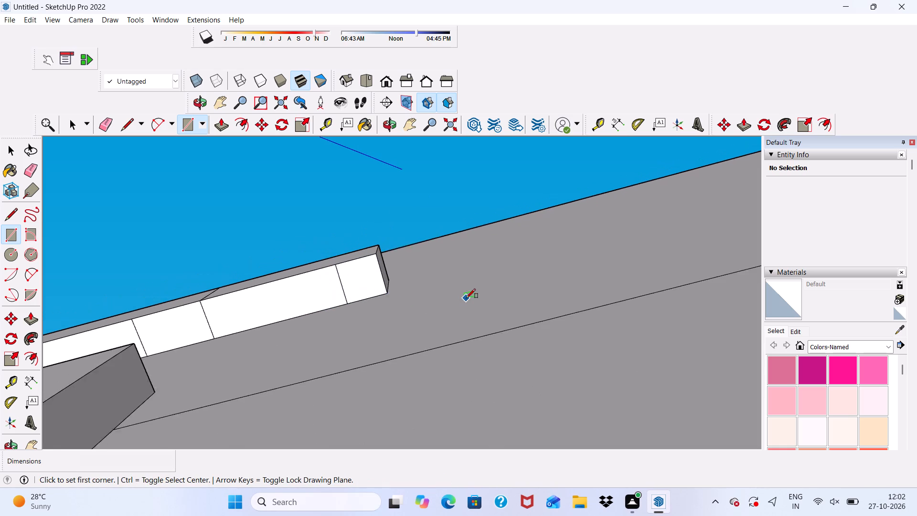
pyautogui.scroll(-7, 467, 298)
pyautogui.scroll(-20, 493, 322)
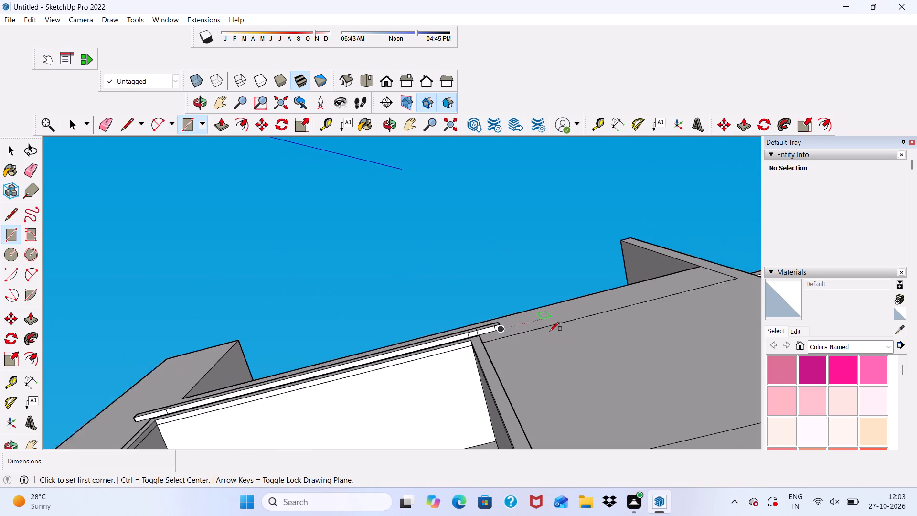
pyautogui.scroll(-2, 550, 331)
pyautogui.scroll(20, 180, 352)
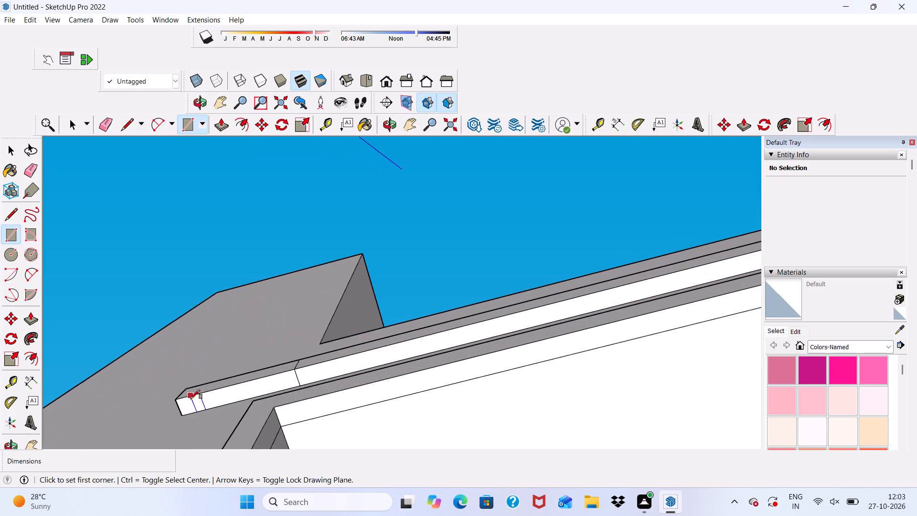
pyautogui.scroll(16, 177, 414)
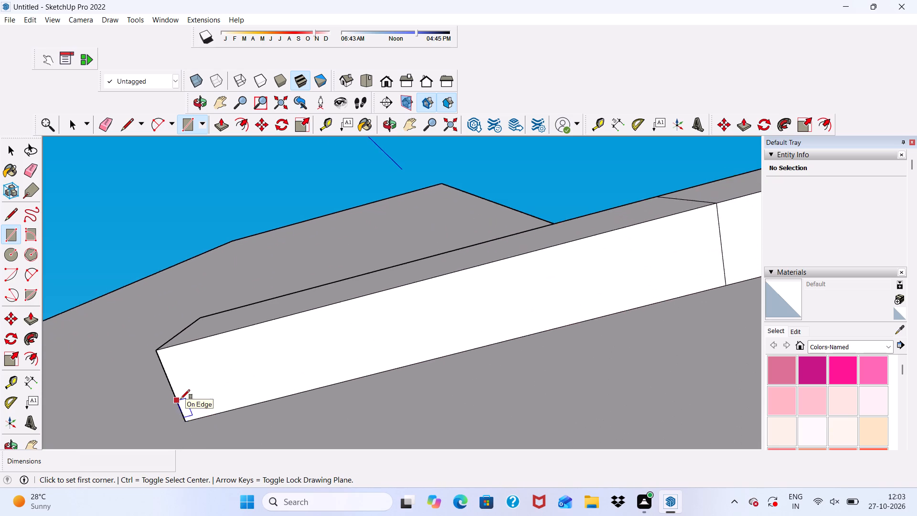
pyautogui.scroll(4, 181, 399)
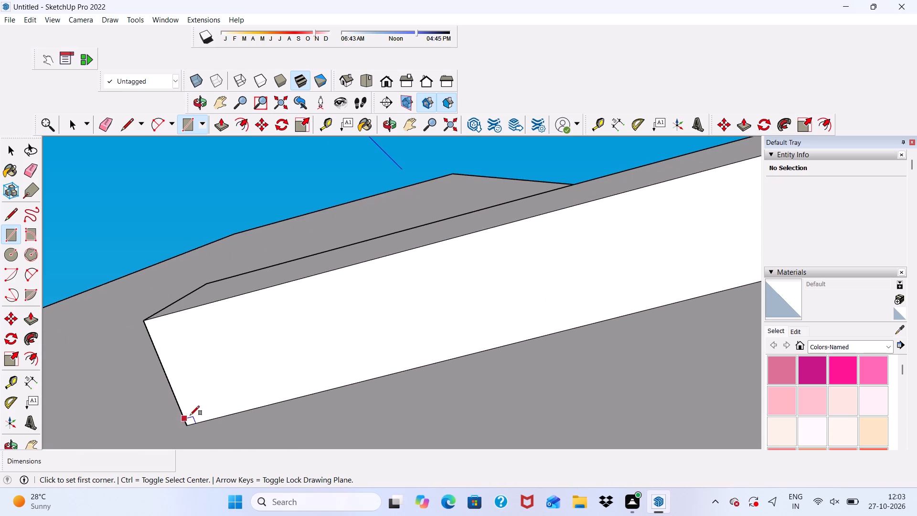
pyautogui.click(187, 422)
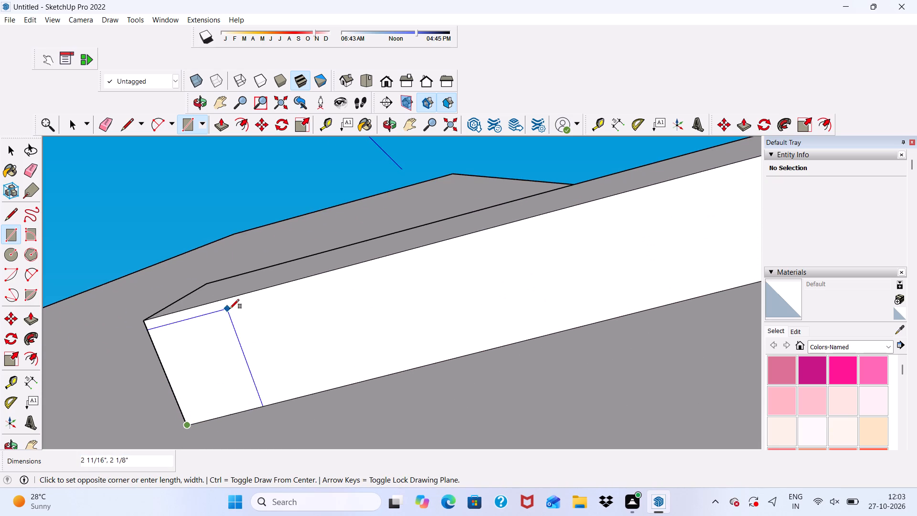
pyautogui.click(234, 298)
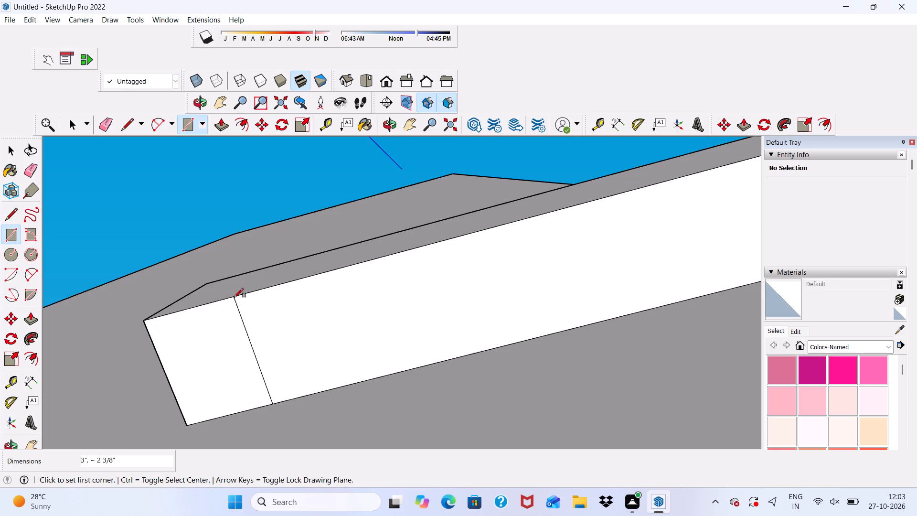
# Push/Pull the rectangle at the strip's outer-pillar end down about 12' to form a vertical leg ending below the balcony frame.
pyautogui.click(224, 122)
pyautogui.click(201, 342)
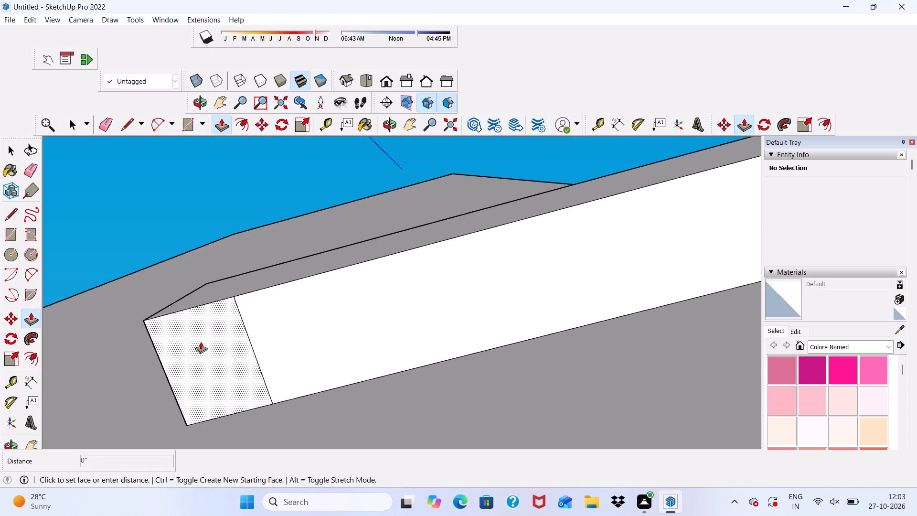
pyautogui.scroll(-16, 201, 342)
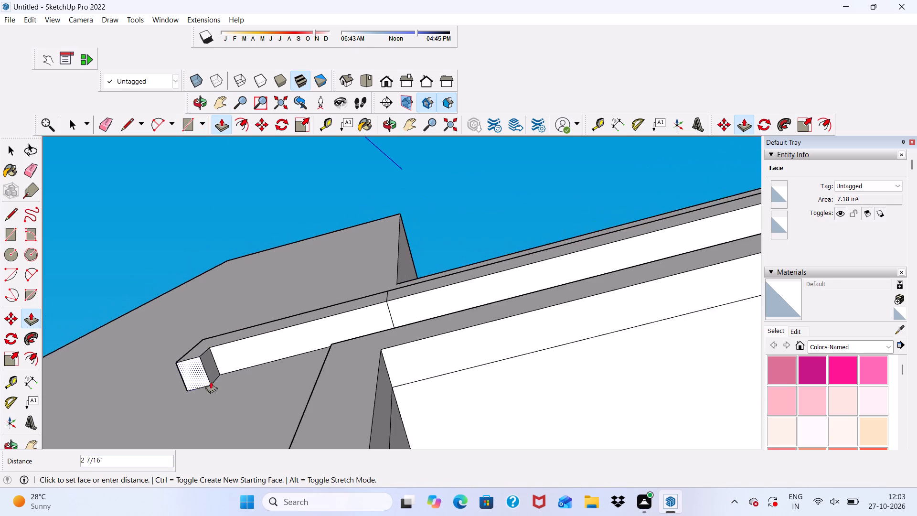
pyautogui.scroll(-11, 224, 343)
pyautogui.scroll(-13, 229, 349)
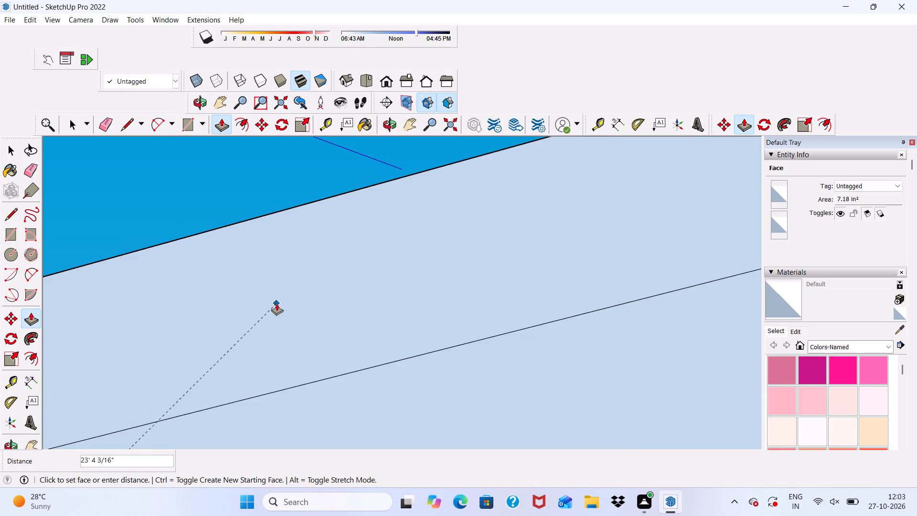
pyautogui.moveTo(277, 303); pyautogui.dragTo(281, 515, button='middle')
pyautogui.scroll(-1, 281, 515)
pyautogui.scroll(-11, 260, 264)
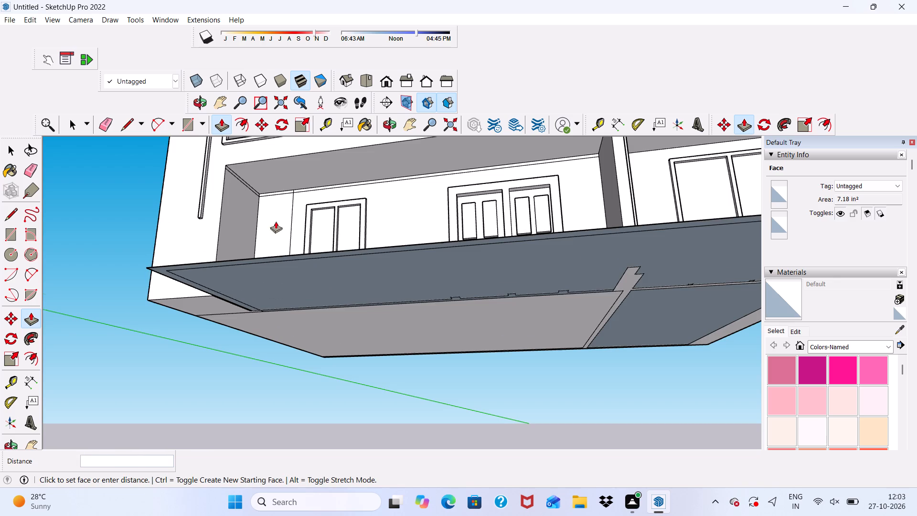
pyautogui.scroll(-1, 258, 197)
pyautogui.moveTo(256, 195); pyautogui.dragTo(275, 377, button='middle')
pyautogui.scroll(4, 219, 259)
pyautogui.scroll(1, 193, 163)
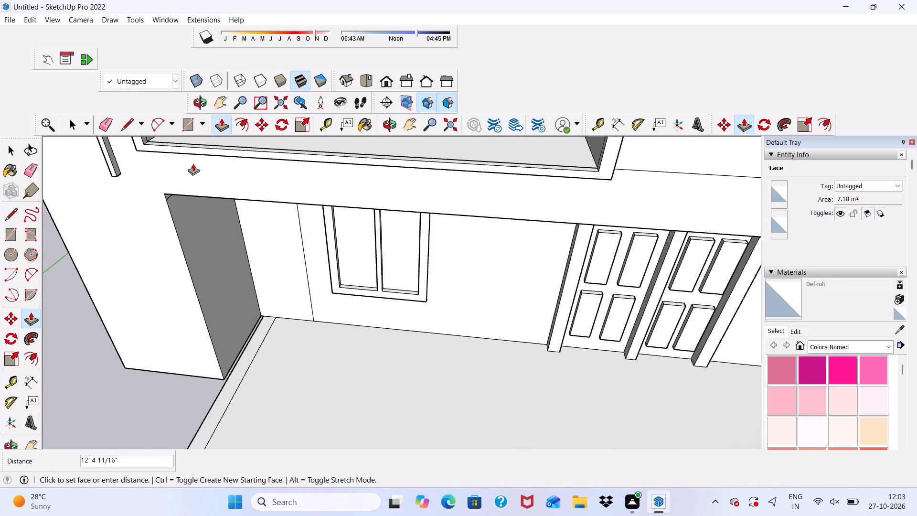
pyautogui.scroll(2, 193, 163)
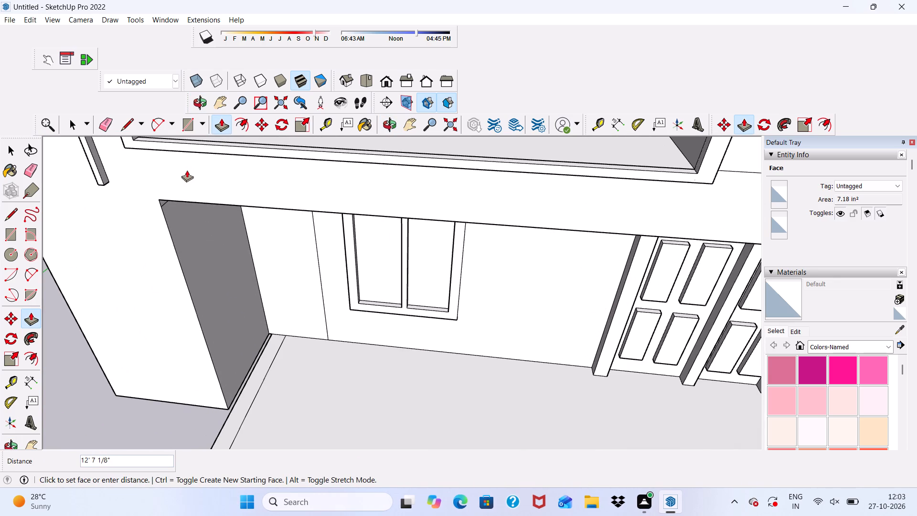
pyautogui.scroll(-5, 187, 171)
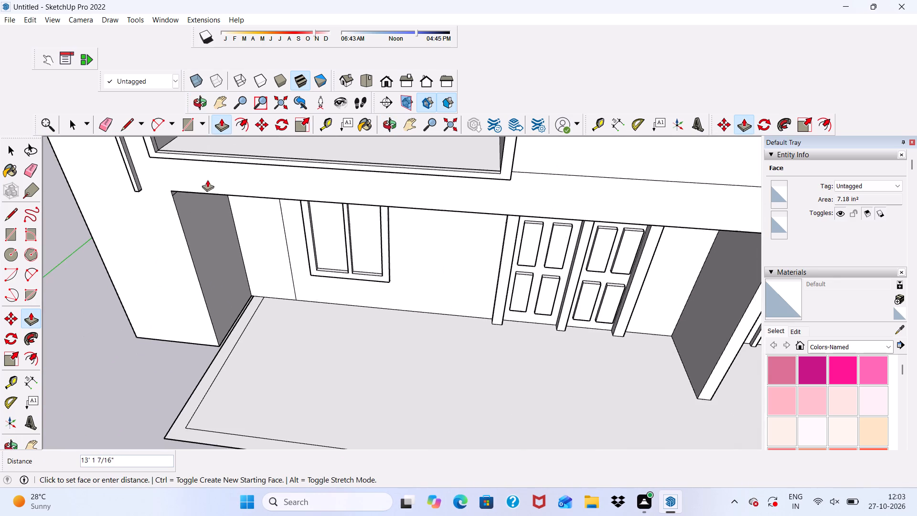
pyautogui.moveTo(207, 180); pyautogui.dragTo(208, 107, button='middle')
pyautogui.scroll(-1, 208, 138)
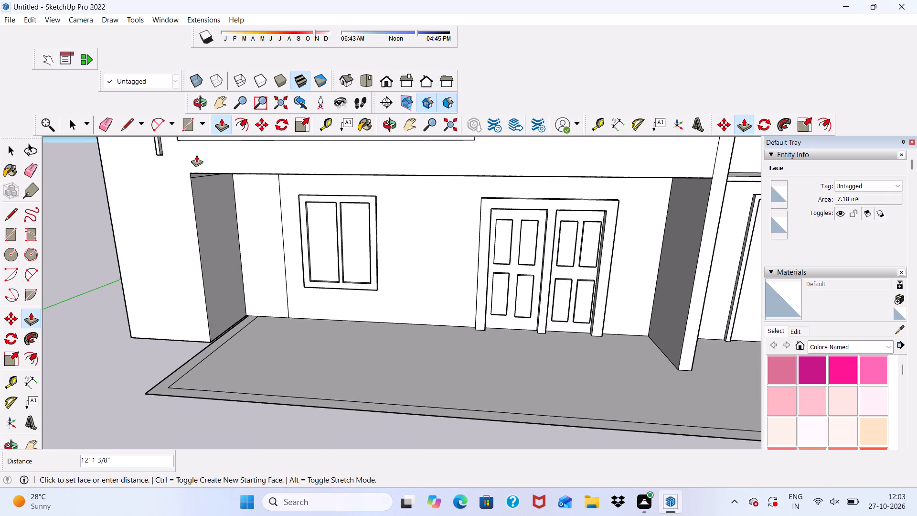
pyautogui.scroll(4, 196, 155)
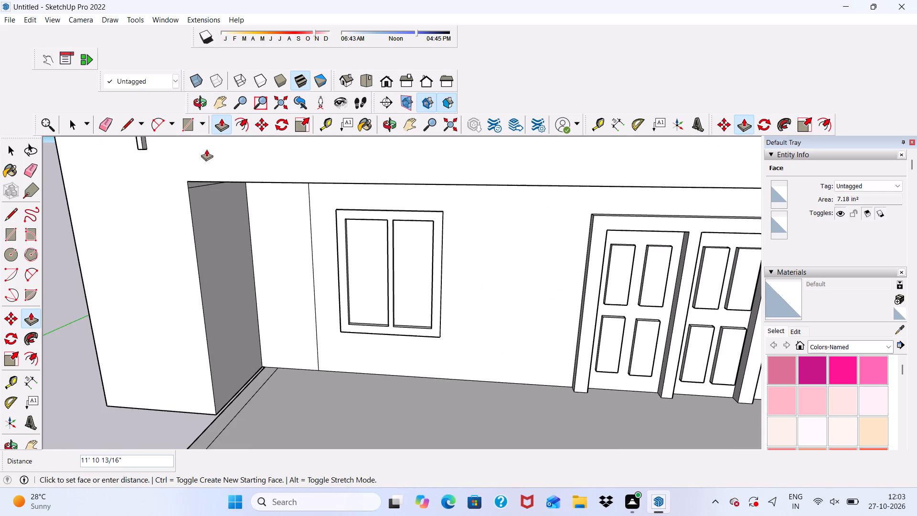
pyautogui.scroll(-1, 206, 149)
pyautogui.moveTo(207, 149); pyautogui.dragTo(201, 77, button='middle')
pyautogui.scroll(-8, 241, 140)
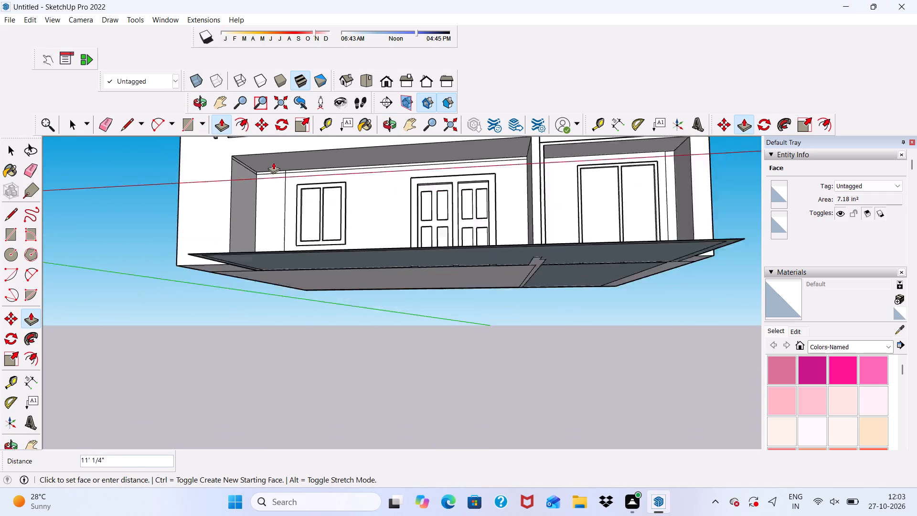
pyautogui.scroll(-8, 273, 162)
pyautogui.scroll(20, 275, 162)
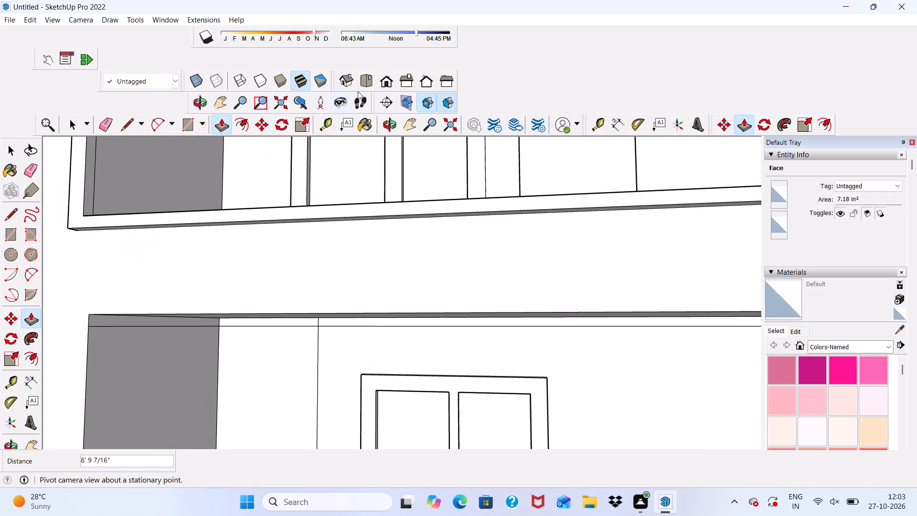
pyautogui.click(384, 75)
pyautogui.scroll(-15, 309, 515)
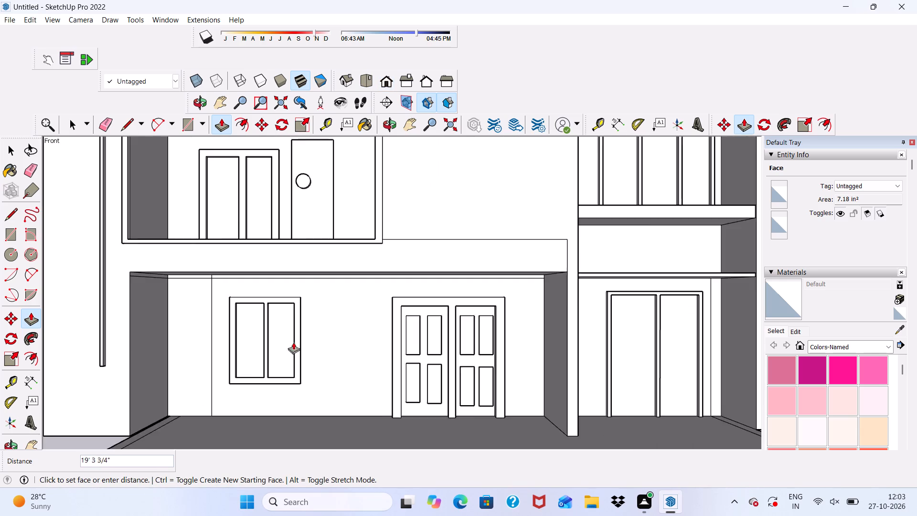
pyautogui.scroll(-4, 293, 342)
pyautogui.scroll(5, 216, 280)
pyautogui.scroll(4, 160, 272)
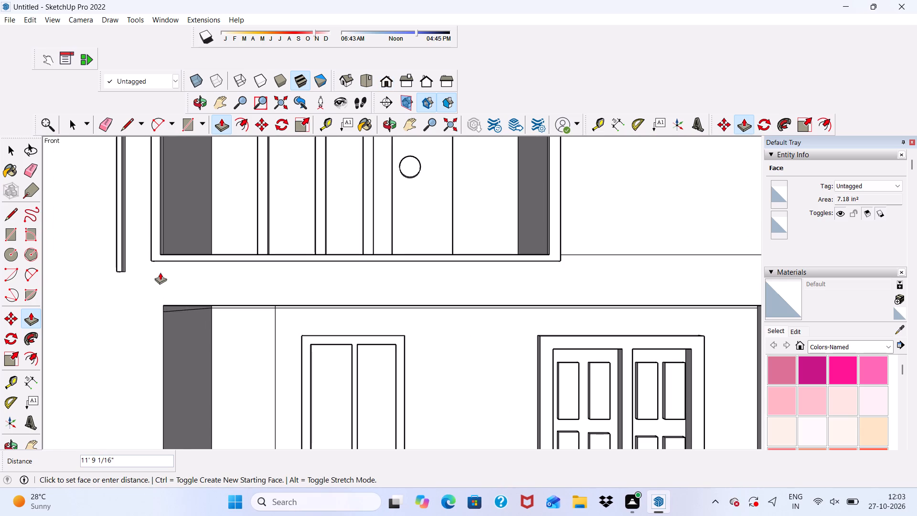
pyautogui.scroll(4, 158, 272)
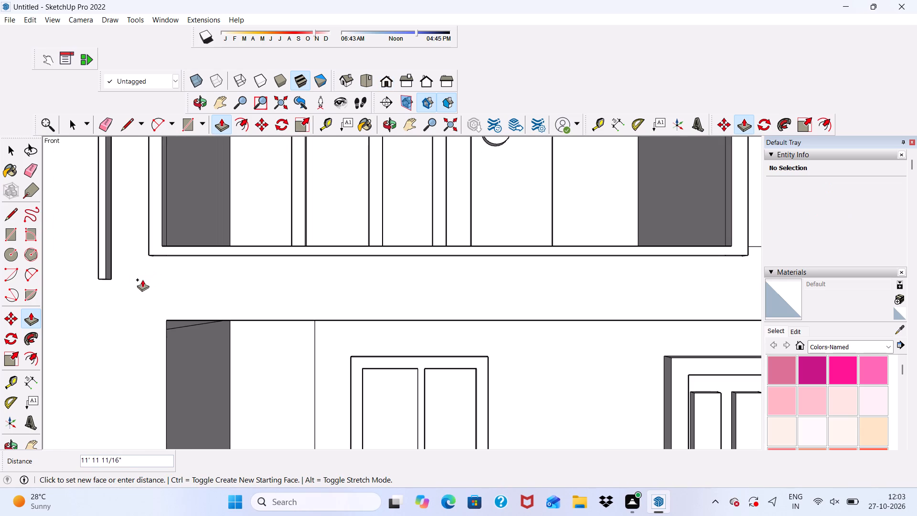
pyautogui.moveTo(142, 279); pyautogui.dragTo(60, 286, button='middle')
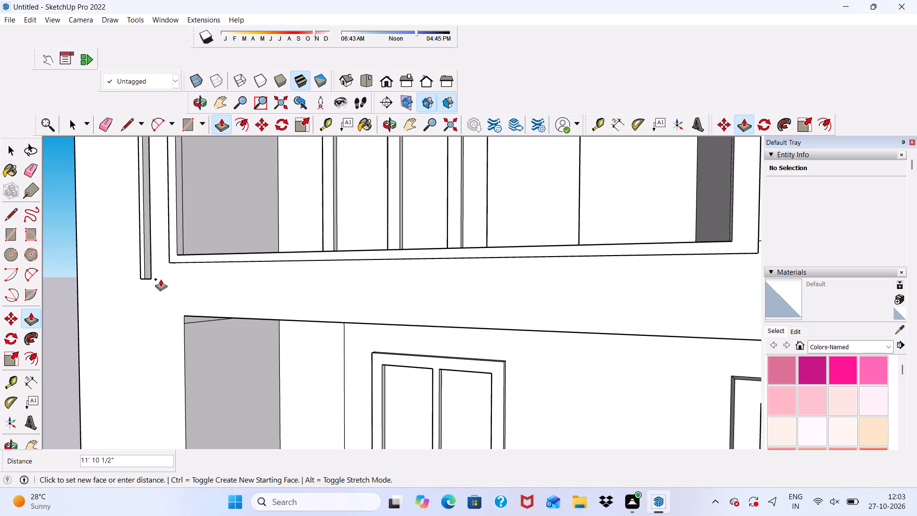
pyautogui.click(164, 283)
# Draw a 3" line across the leg's opening-side face just above its bottom end, marking off a small end face.
pyautogui.scroll(10, 159, 278)
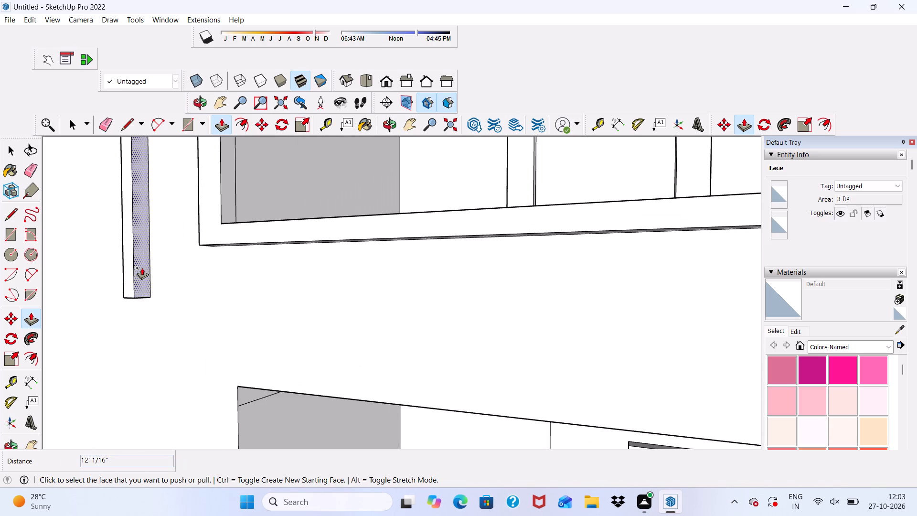
pyautogui.click(125, 125)
pyautogui.scroll(3, 143, 305)
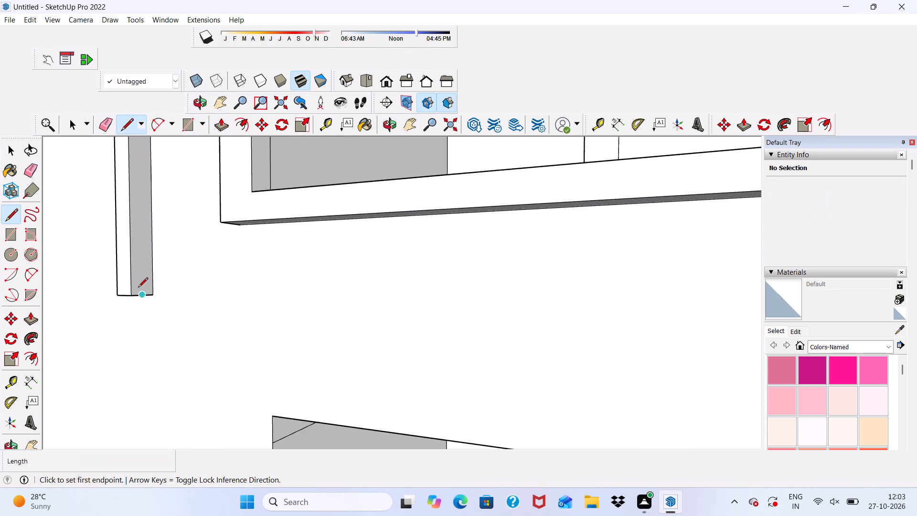
pyautogui.scroll(2, 135, 274)
pyautogui.click(132, 267)
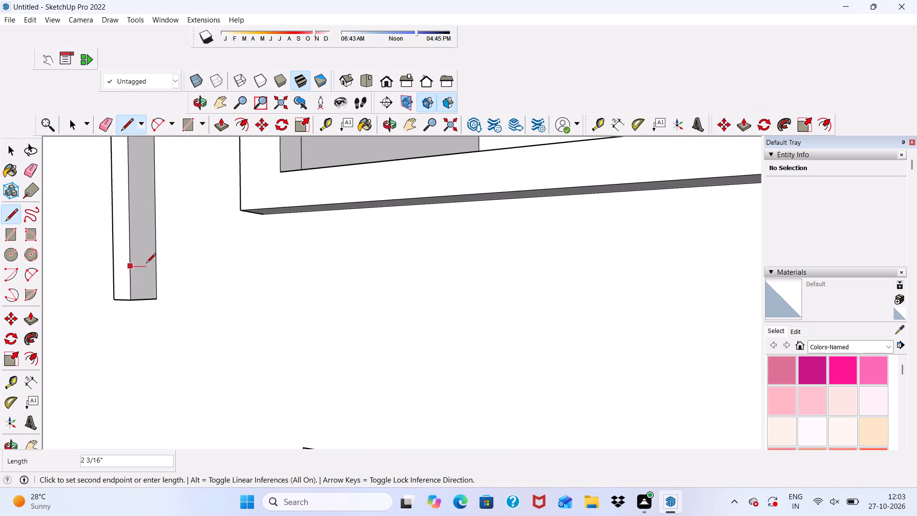
pyautogui.click(160, 270)
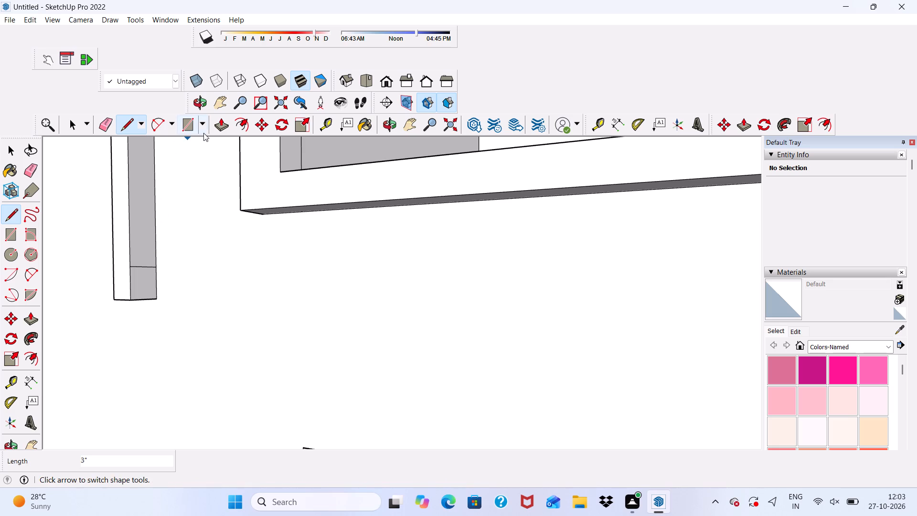
pyautogui.press('space')
# Push/Pull the leg's small bottom face about 18' 3 7/16" toward the door side, forming a lower strip that extends past the frame.
pyautogui.click(223, 119)
pyautogui.scroll(4, 175, 224)
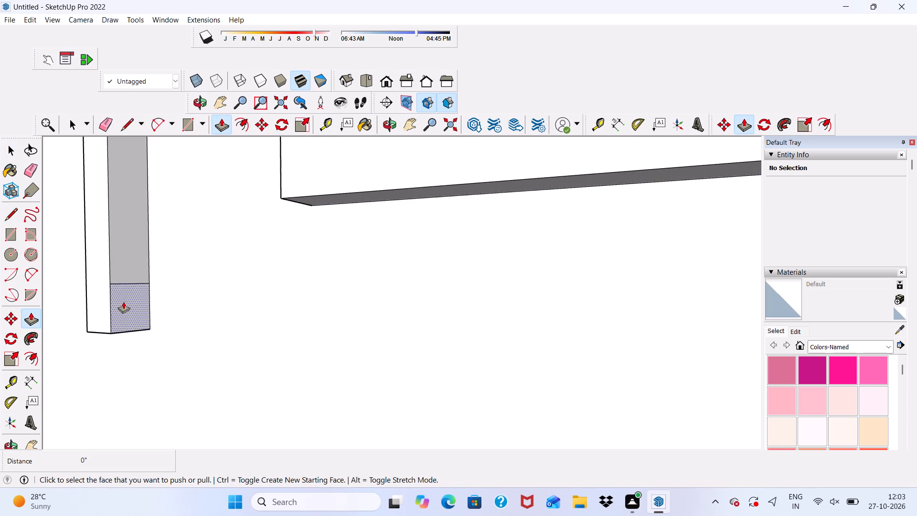
pyautogui.scroll(1, 123, 304)
pyautogui.click(121, 306)
pyautogui.scroll(-4, 172, 320)
pyautogui.scroll(-6, 237, 329)
pyautogui.scroll(-6, 154, 315)
pyautogui.scroll(-5, 245, 336)
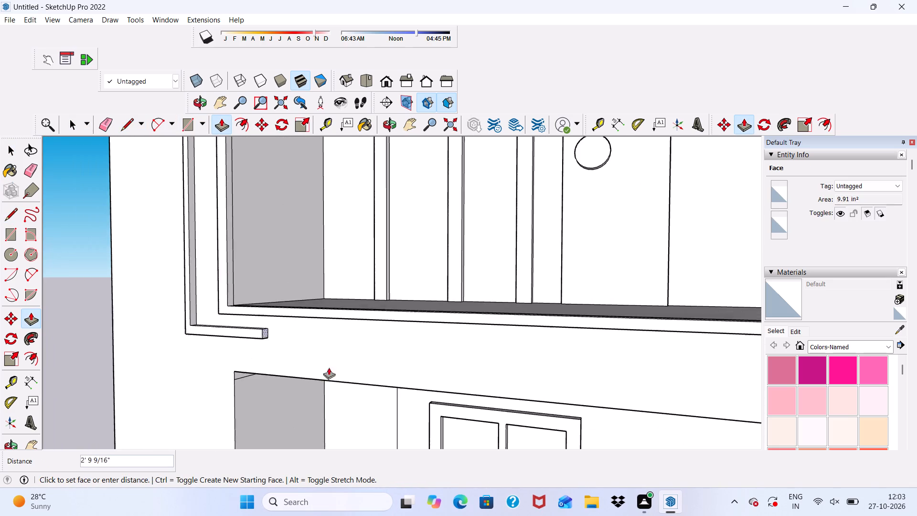
pyautogui.scroll(-12, 331, 347)
pyautogui.scroll(6, 544, 360)
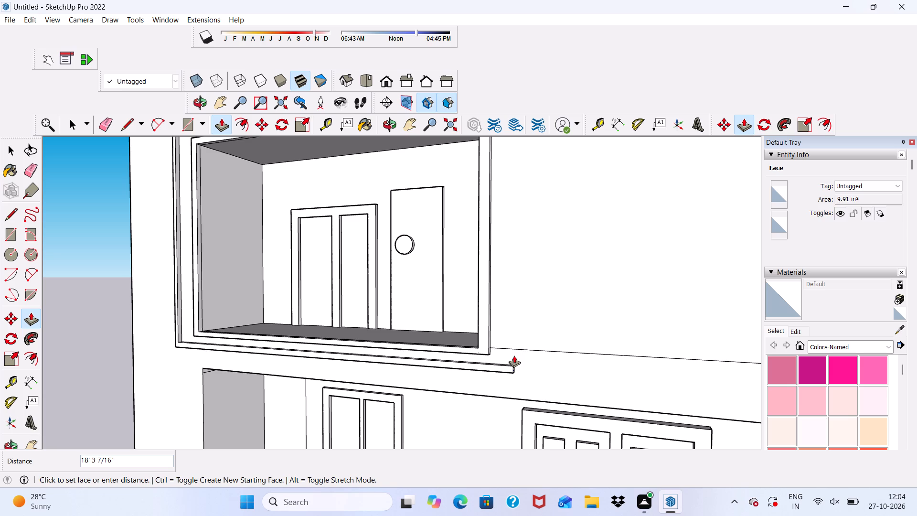
pyautogui.click(514, 355)
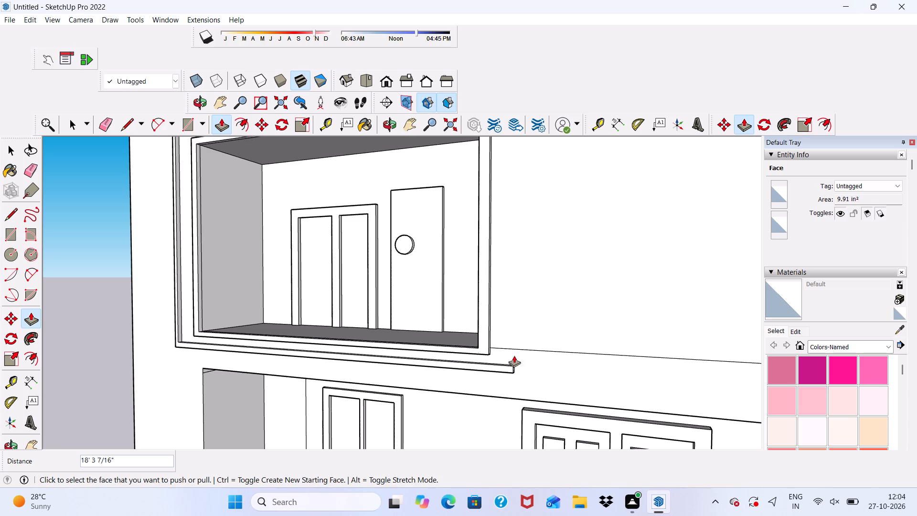
# Draw a 3" line across the lower strip's top face near its door-side end.
pyautogui.moveTo(508, 330); pyautogui.dragTo(516, 400, button='middle')
pyautogui.scroll(5, 501, 403)
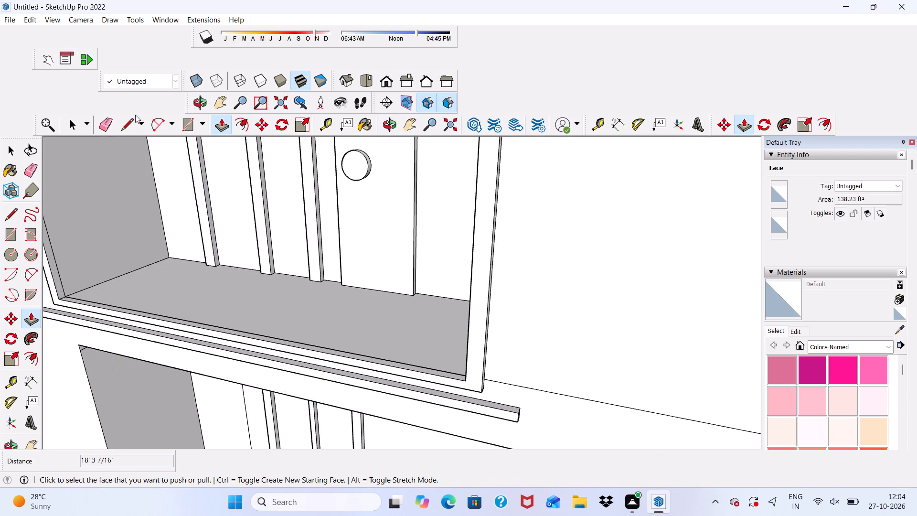
pyautogui.click(127, 123)
pyautogui.scroll(6, 517, 403)
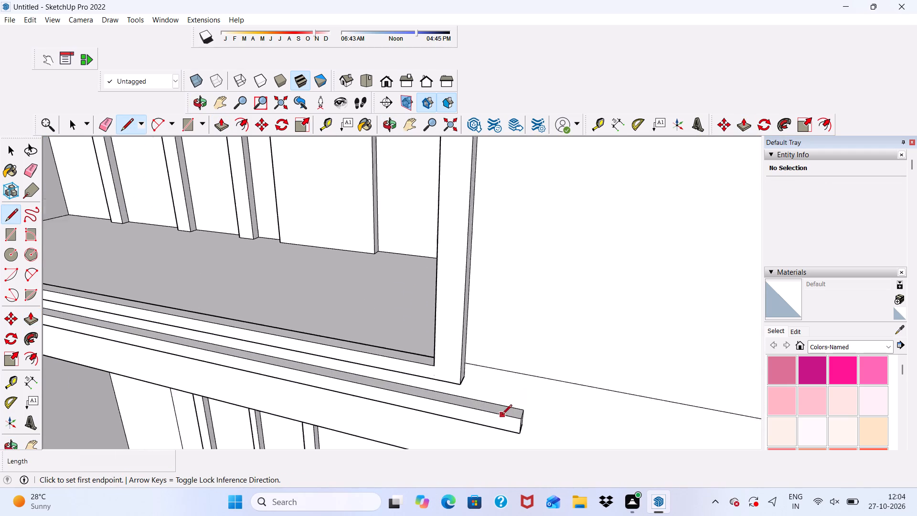
pyautogui.scroll(2, 502, 415)
pyautogui.click(498, 410)
pyautogui.scroll(6, 504, 402)
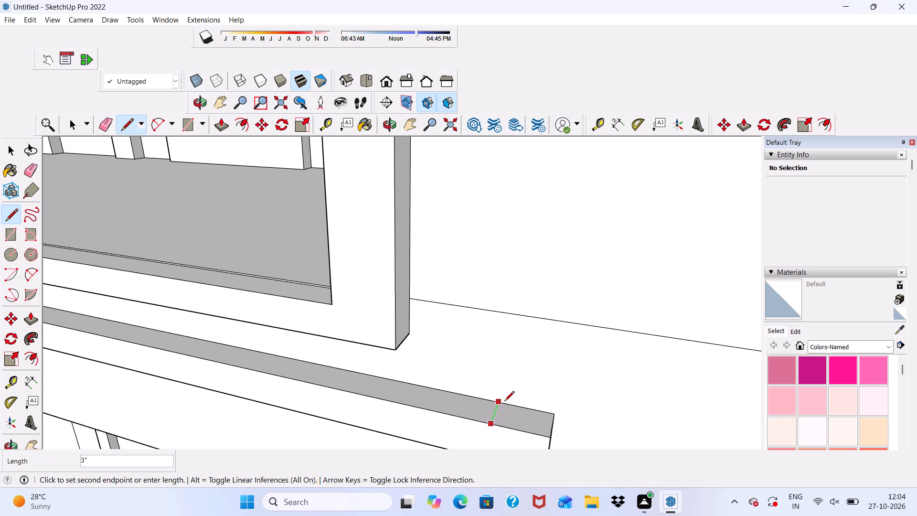
pyautogui.click(504, 402)
pyautogui.press('space')
# Push/Pull the marked end face of the lower strip up about 11' 8 3/4" to the underside of the upper strip.
pyautogui.click(527, 422)
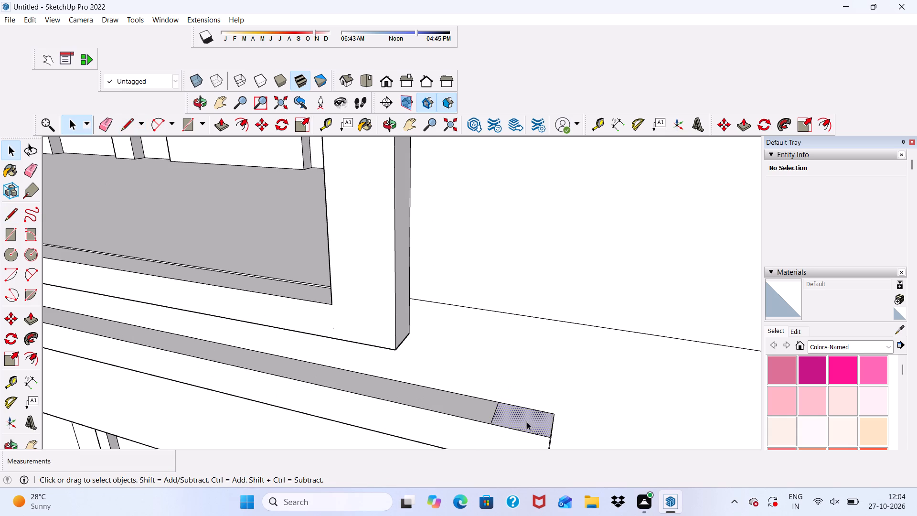
pyautogui.click(224, 126)
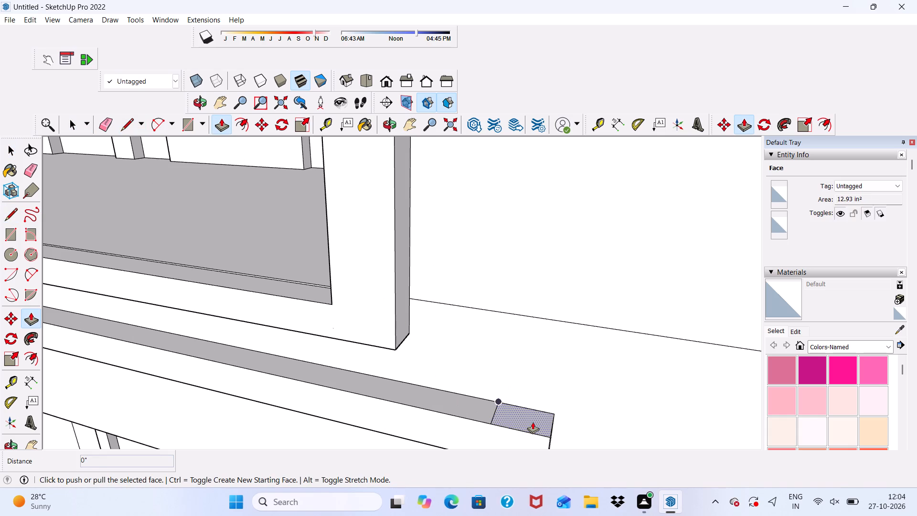
pyautogui.click(533, 422)
pyautogui.scroll(-18, 524, 286)
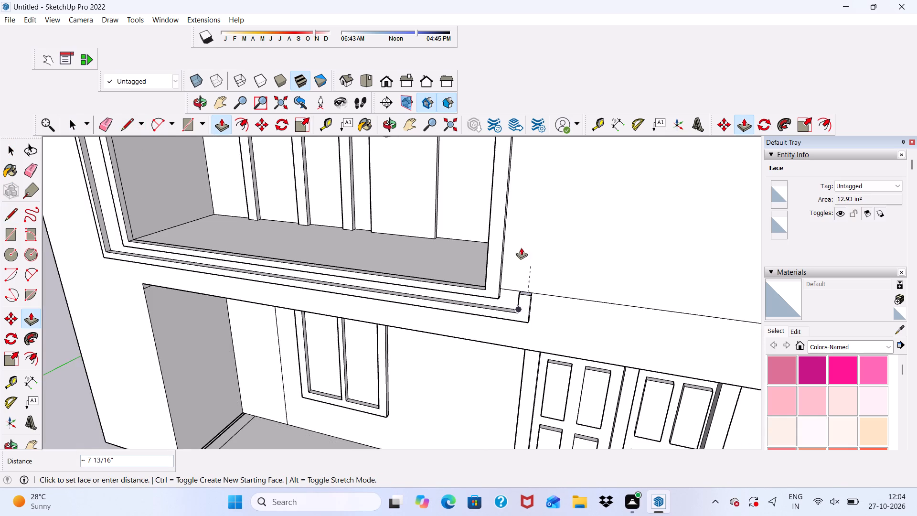
pyautogui.scroll(-13, 520, 245)
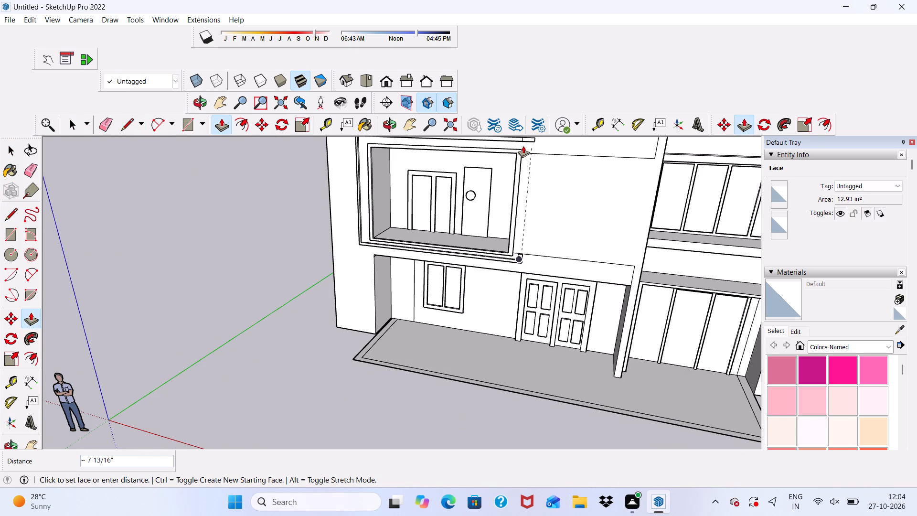
pyautogui.scroll(10, 527, 142)
pyautogui.scroll(-5, 529, 142)
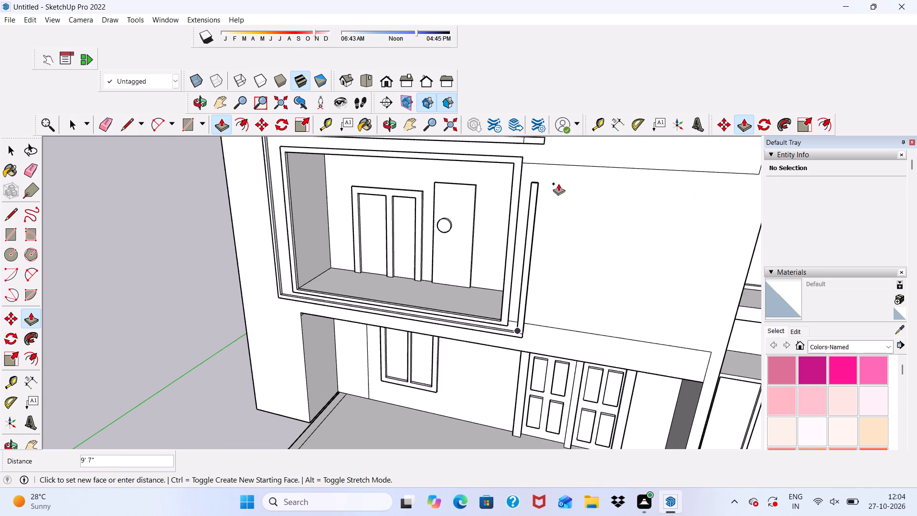
pyautogui.scroll(18, 546, 139)
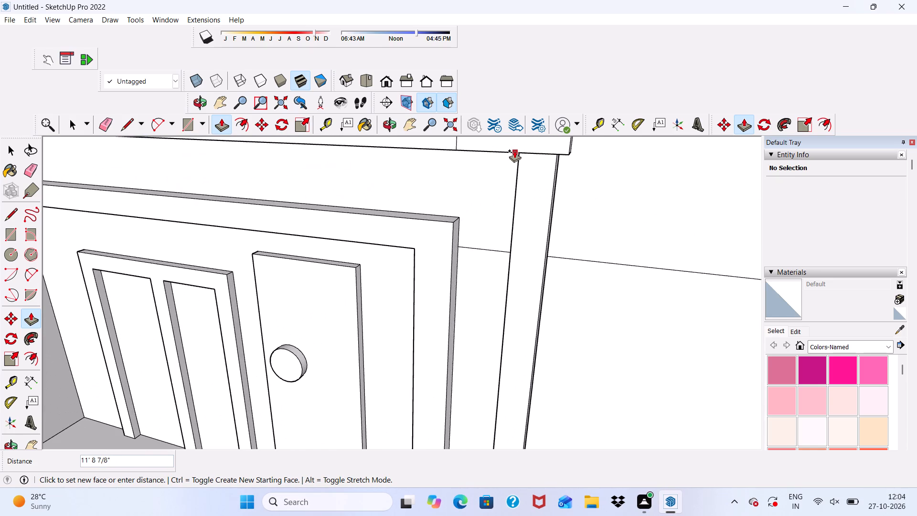
pyautogui.click(514, 150)
# Push/Pull the upper strip's door-side end face inward about 1 5/16", flush with the outer face of the door-side vertical strip.
pyautogui.scroll(-3, 514, 186)
pyautogui.moveTo(514, 231); pyautogui.dragTo(554, 124, button='middle')
pyautogui.scroll(-5, 444, 279)
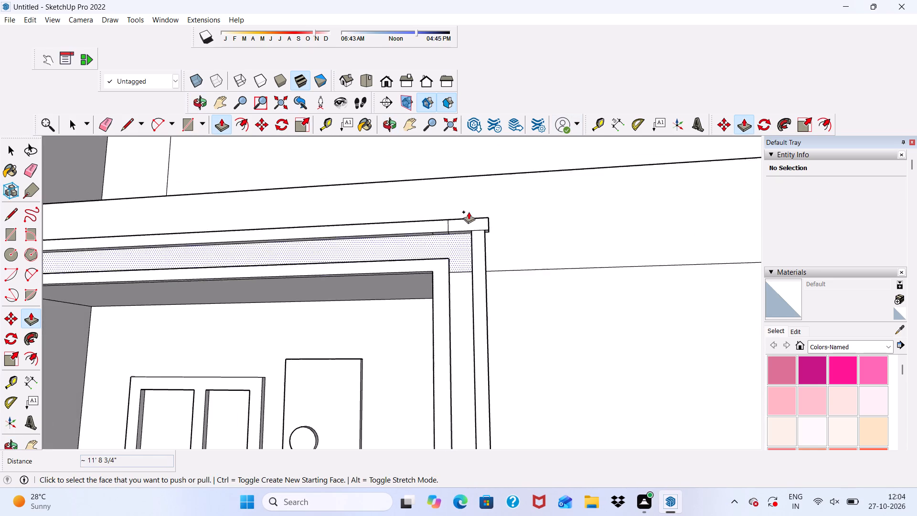
pyautogui.scroll(-11, 469, 212)
pyautogui.moveTo(521, 324); pyautogui.dragTo(340, 382, button='middle')
pyautogui.scroll(2, 395, 296)
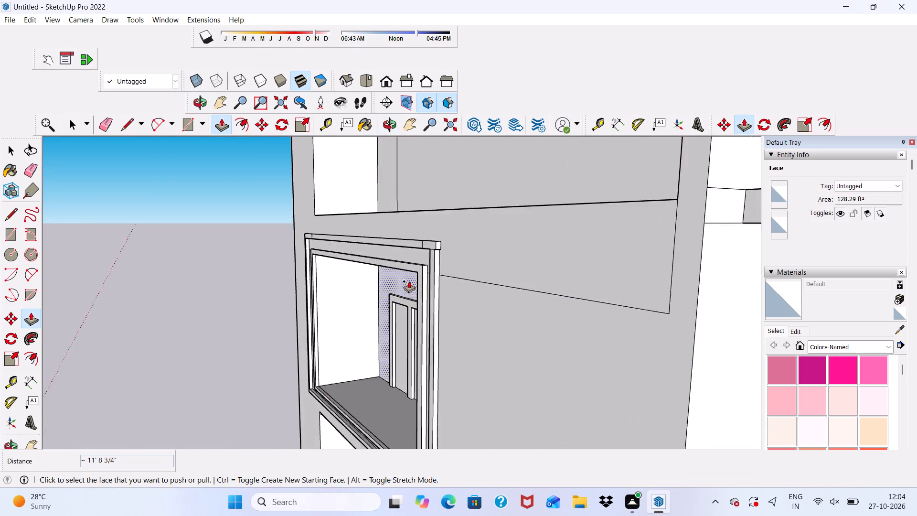
pyautogui.scroll(3, 409, 281)
pyautogui.press('space')
pyautogui.scroll(12, 454, 180)
pyautogui.click(478, 254)
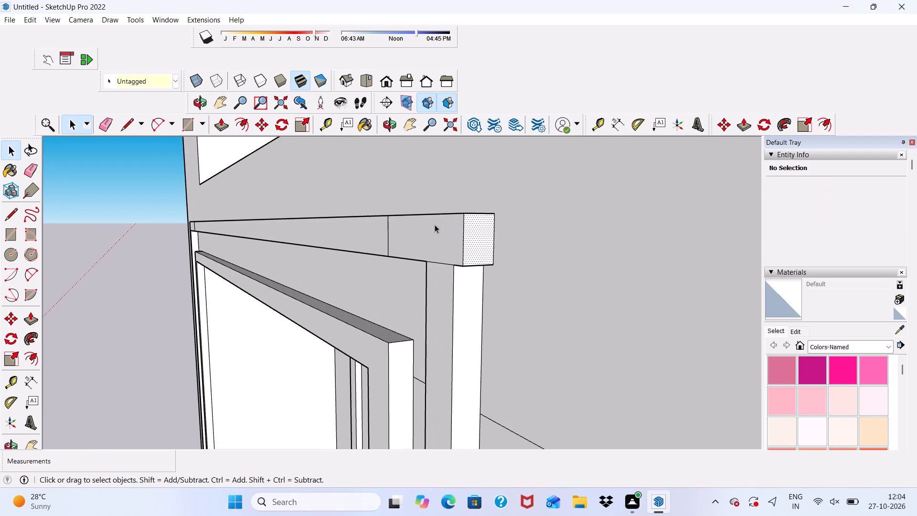
pyautogui.click(221, 120)
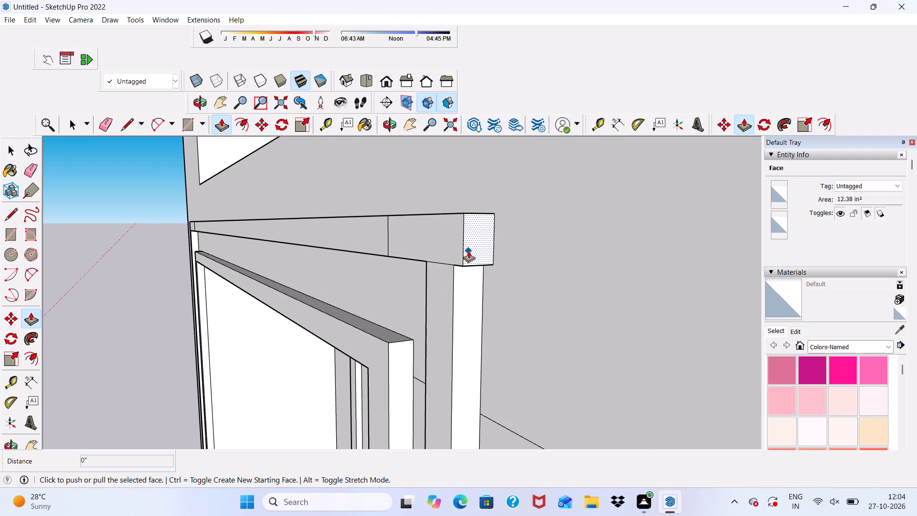
pyautogui.click(469, 251)
pyautogui.click(454, 270)
# Erase the short seam line across the upper strip's front face near its door-side end, undoing any wrongly erased edge.
pyautogui.scroll(-3, 425, 237)
pyautogui.moveTo(420, 250); pyautogui.dragTo(427, 237, button='middle')
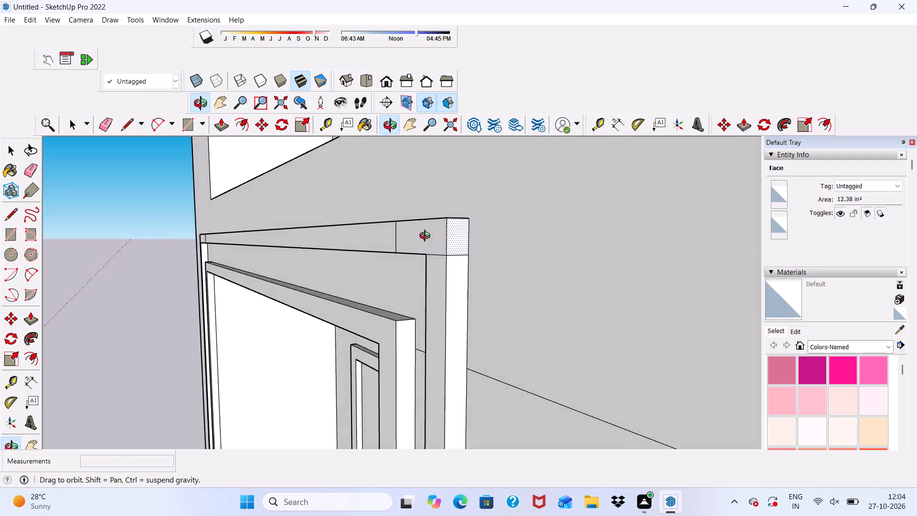
pyautogui.moveTo(427, 237); pyautogui.dragTo(543, 197, button='middle')
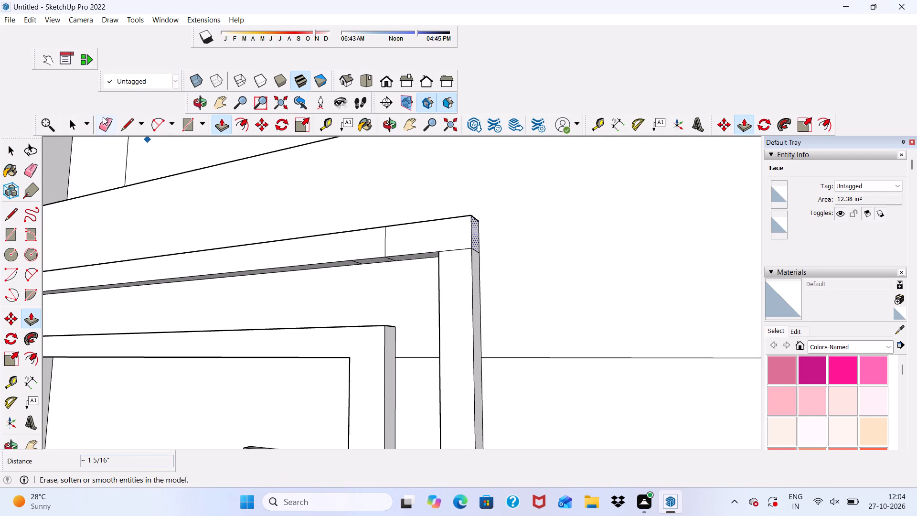
pyautogui.click(103, 117)
pyautogui.scroll(2, 387, 233)
pyautogui.moveTo(377, 227); pyautogui.dragTo(384, 243)
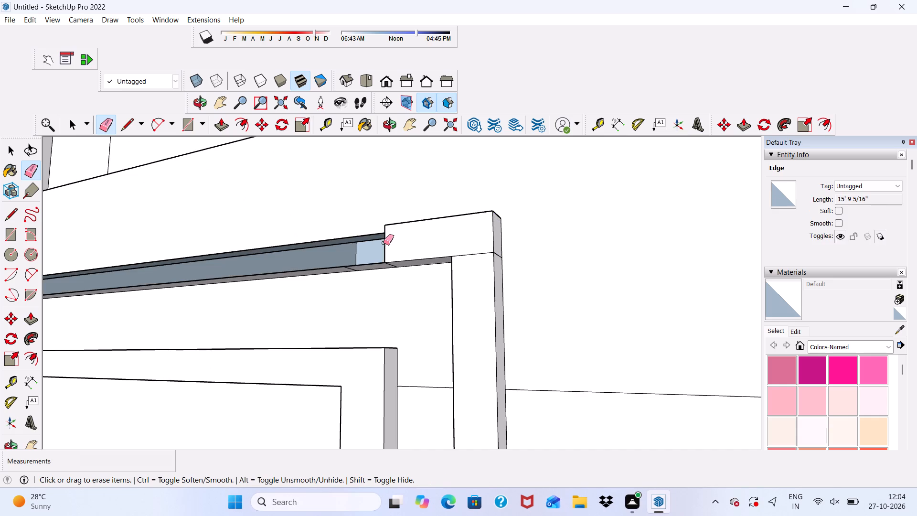
pyautogui.hotkey('ctrl', 'z')
pyautogui.doubleClick(384, 243)
pyautogui.moveTo(384, 243); pyautogui.dragTo(385, 247)
pyautogui.click(385, 247)
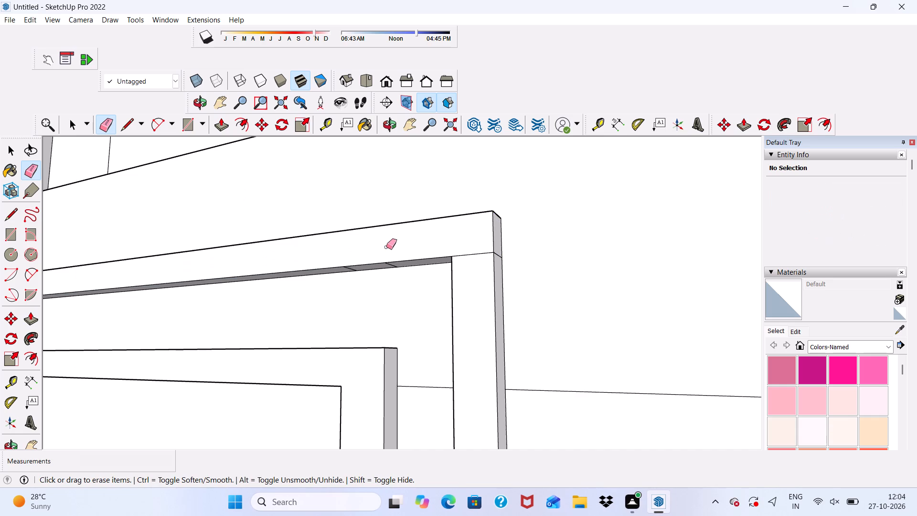
# Erase the seams at the upper door-side corner on the front and outer side faces, plus the stray edge beside them.
pyautogui.moveTo(480, 252); pyautogui.dragTo(480, 270)
pyautogui.moveTo(480, 275); pyautogui.dragTo(356, 333, button='middle')
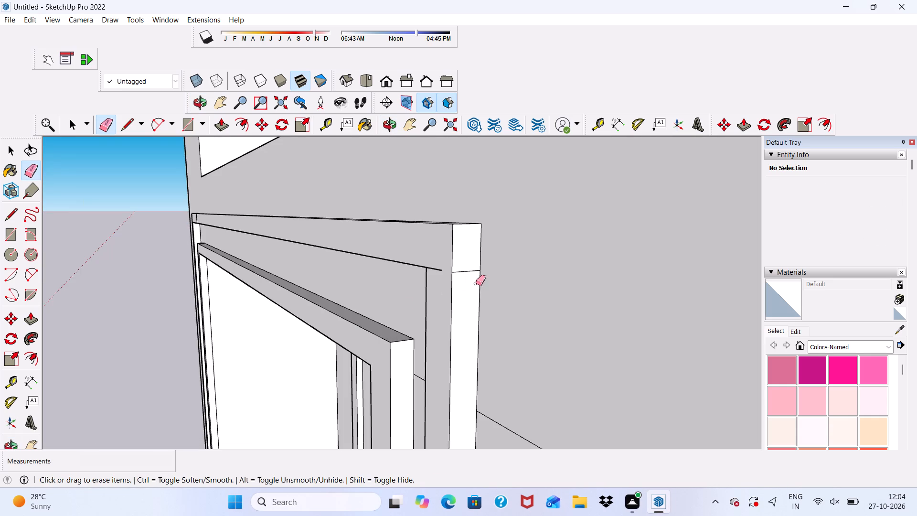
pyautogui.scroll(5, 467, 269)
pyautogui.moveTo(467, 269); pyautogui.dragTo(465, 279)
pyautogui.scroll(4, 396, 274)
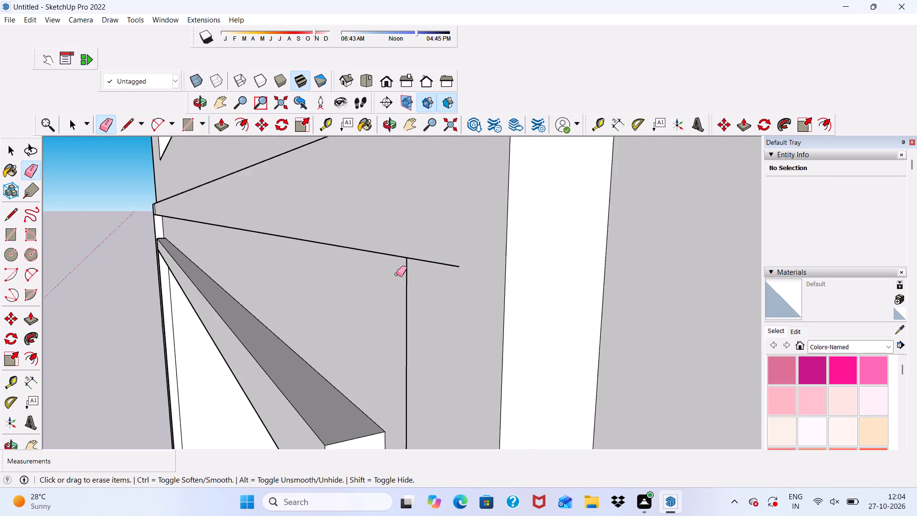
pyautogui.scroll(2, 396, 274)
pyautogui.moveTo(429, 252); pyautogui.dragTo(437, 274)
# Erase the two seam lines across the underside of the upper strip near the door-side corner.
pyautogui.scroll(-1, 409, 298)
pyautogui.moveTo(409, 298); pyautogui.dragTo(568, 129, button='middle')
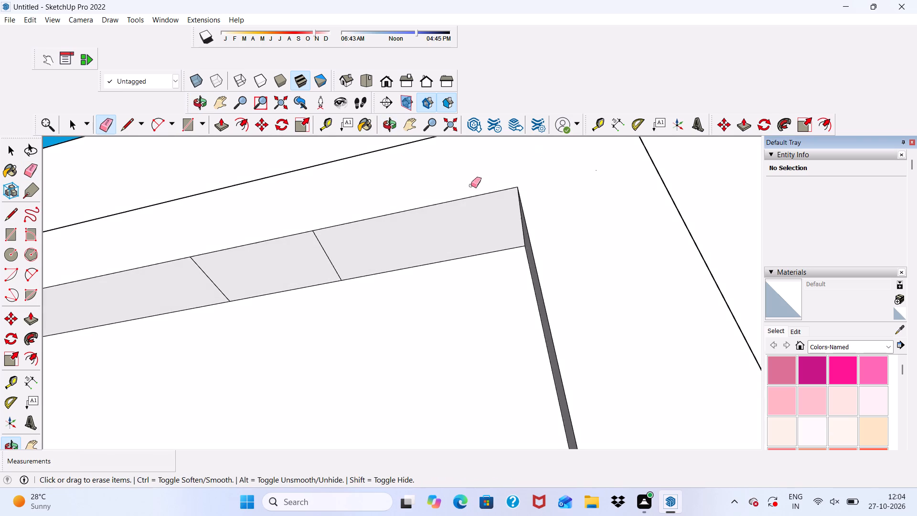
pyautogui.moveTo(218, 272); pyautogui.dragTo(193, 286)
pyautogui.moveTo(315, 255); pyautogui.dragTo(318, 255)
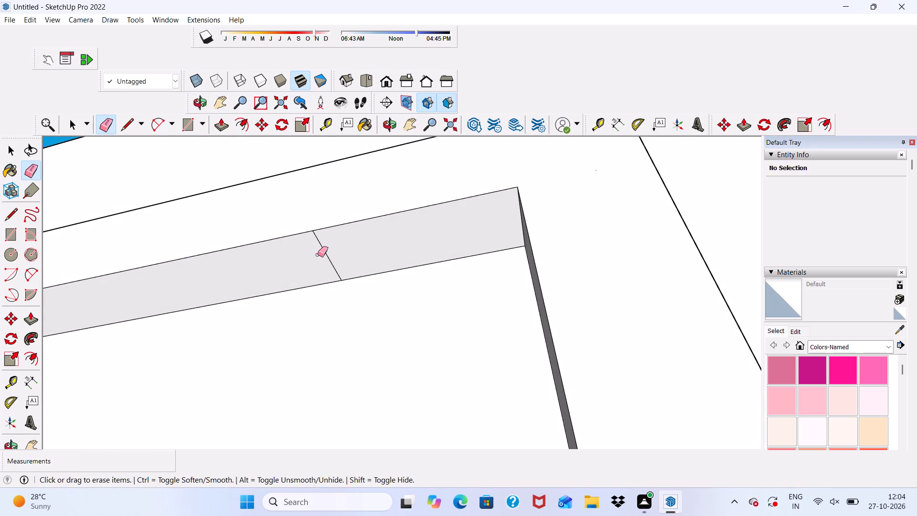
pyautogui.moveTo(318, 255); pyautogui.dragTo(330, 253)
pyautogui.click(330, 253)
pyautogui.scroll(-13, 333, 226)
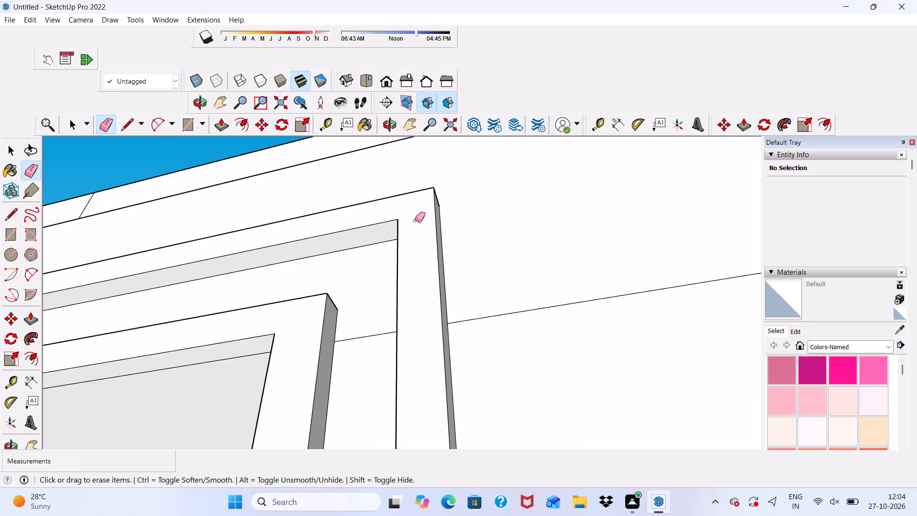
pyautogui.moveTo(415, 215); pyautogui.dragTo(419, 227)
# Erase the seam lines on the upper strip's front and underside near the window-side end, and the seam at that corner.
pyautogui.scroll(-11, 412, 205)
pyautogui.scroll(-11, 372, 235)
pyautogui.scroll(12, 204, 271)
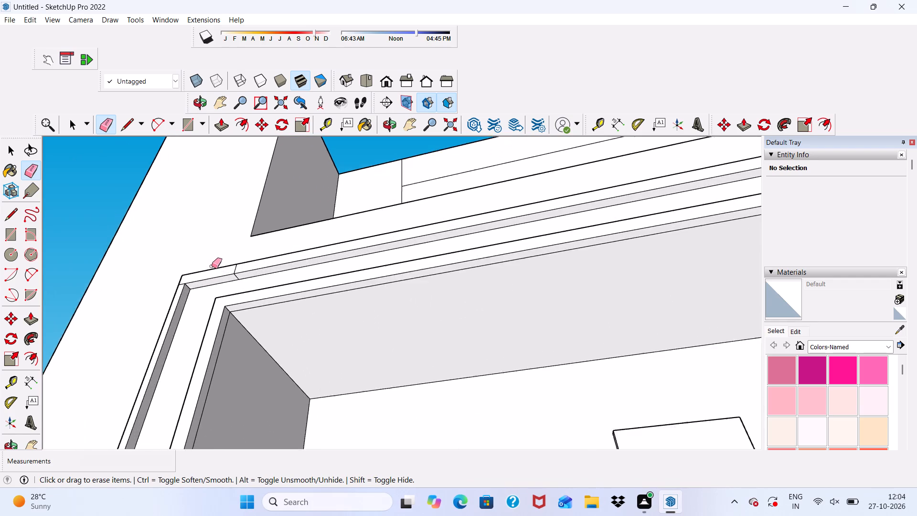
pyautogui.scroll(8, 212, 266)
pyautogui.moveTo(256, 272); pyautogui.dragTo(260, 271)
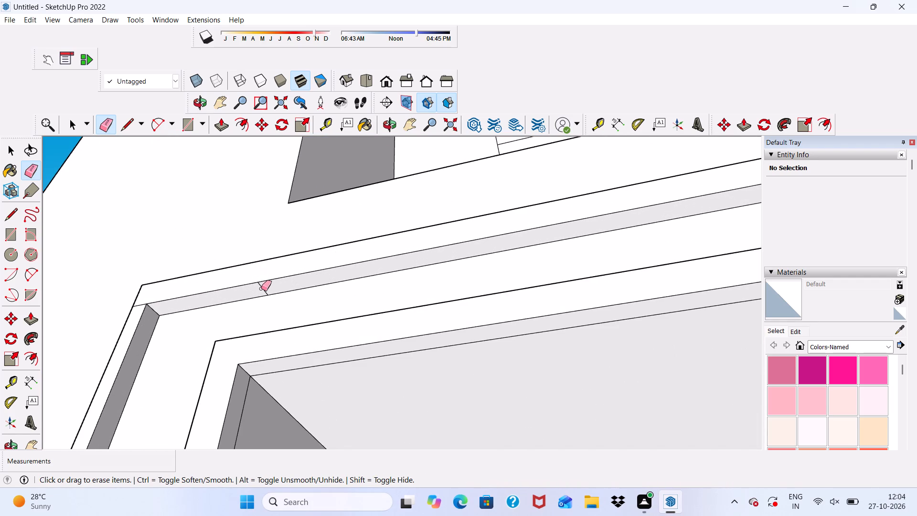
pyautogui.click(262, 289)
pyautogui.scroll(8, 118, 301)
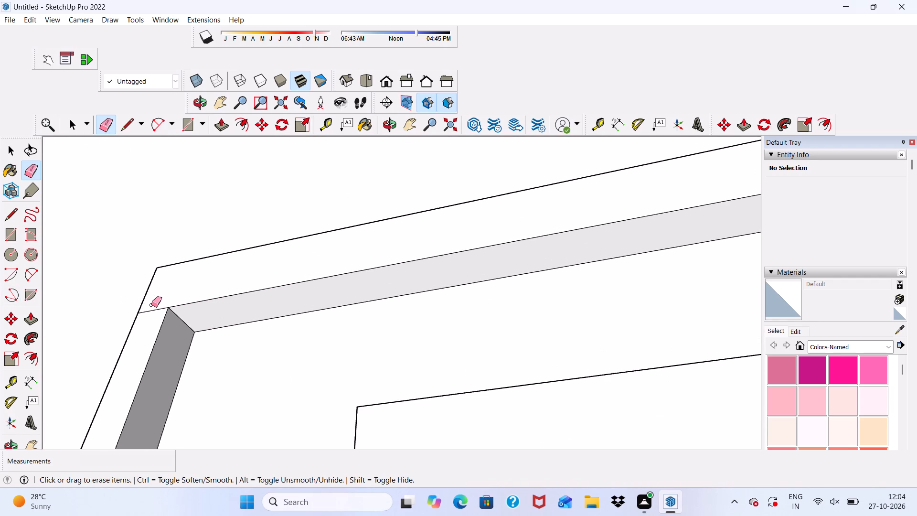
pyautogui.moveTo(151, 305); pyautogui.dragTo(151, 314)
# Erase the front and outer side seam lines where the door-side vertical strip meets the lower strip.
pyautogui.scroll(-19, 140, 218)
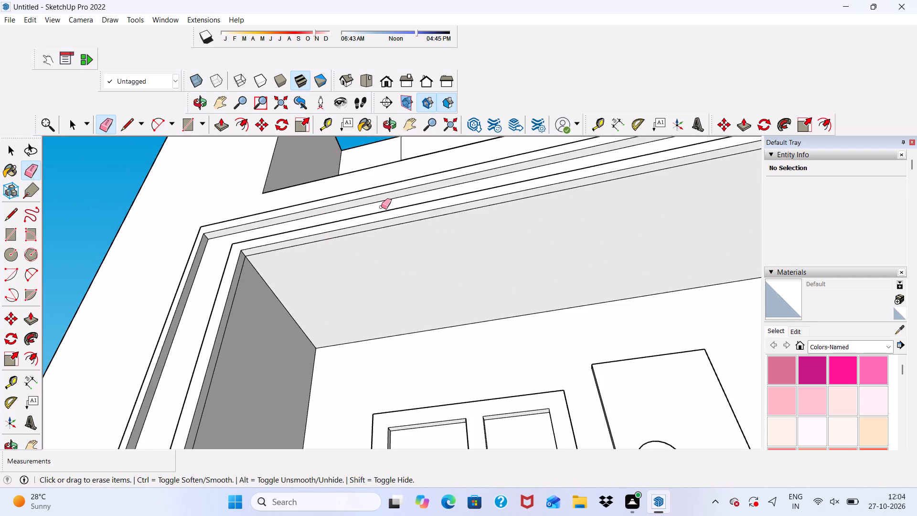
pyautogui.scroll(-9, 381, 207)
pyautogui.moveTo(303, 285); pyautogui.dragTo(307, 408, button='middle')
pyautogui.scroll(6, 270, 410)
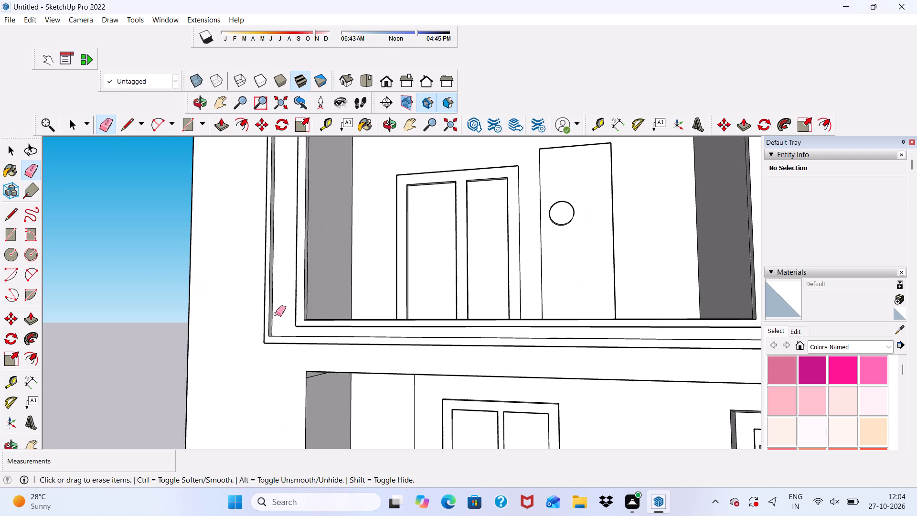
pyautogui.scroll(-5, 255, 308)
pyautogui.scroll(14, 582, 327)
pyautogui.moveTo(595, 319); pyautogui.dragTo(594, 320)
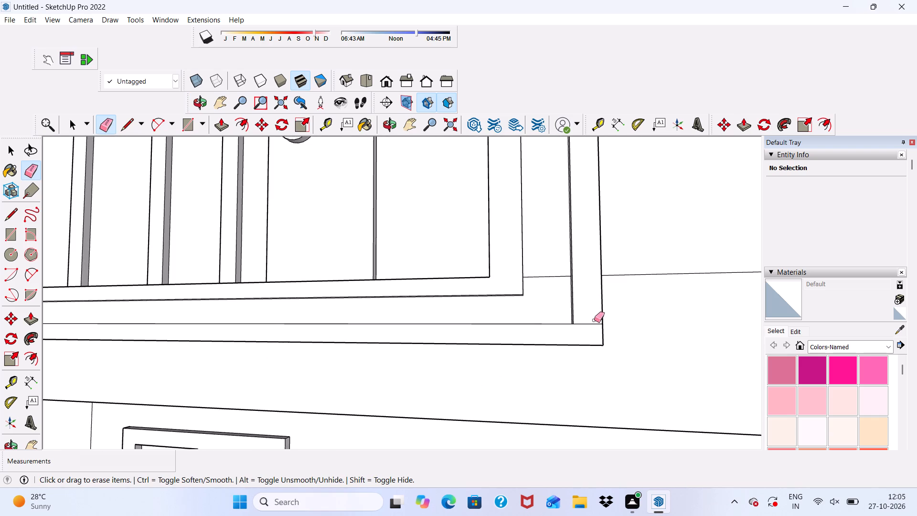
pyautogui.moveTo(594, 320); pyautogui.dragTo(591, 325)
pyautogui.moveTo(590, 326); pyautogui.dragTo(470, 299, button='middle')
pyautogui.scroll(5, 541, 287)
pyautogui.moveTo(541, 287); pyautogui.dragTo(540, 296)
pyautogui.click(540, 296)
# Erase the two seam lines across the upper strip's top face, one near each end.
pyautogui.scroll(-8, 514, 271)
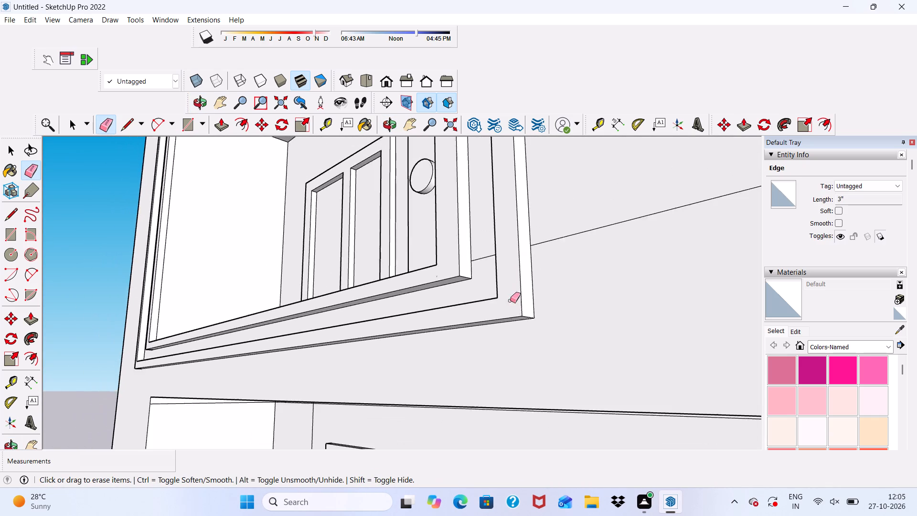
pyautogui.scroll(-18, 510, 301)
pyautogui.scroll(9, 468, 143)
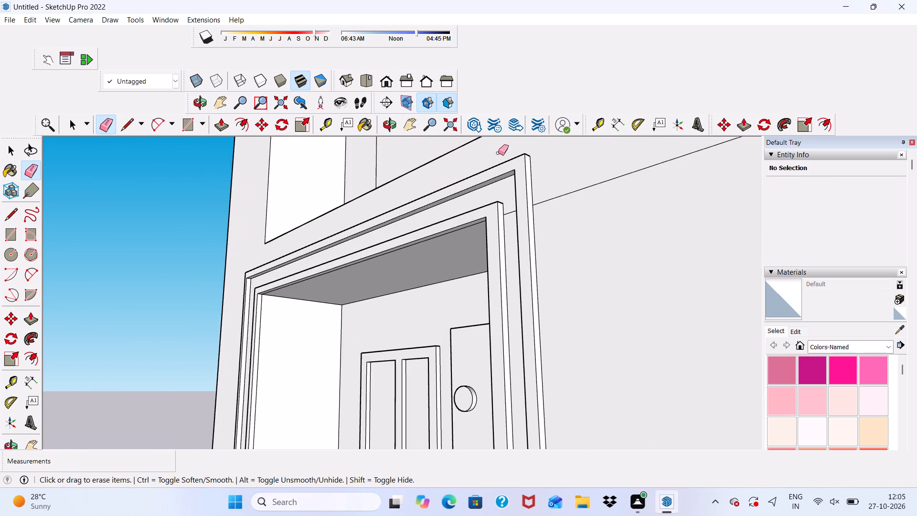
pyautogui.moveTo(498, 153); pyautogui.dragTo(497, 287, button='middle')
pyautogui.scroll(6, 500, 323)
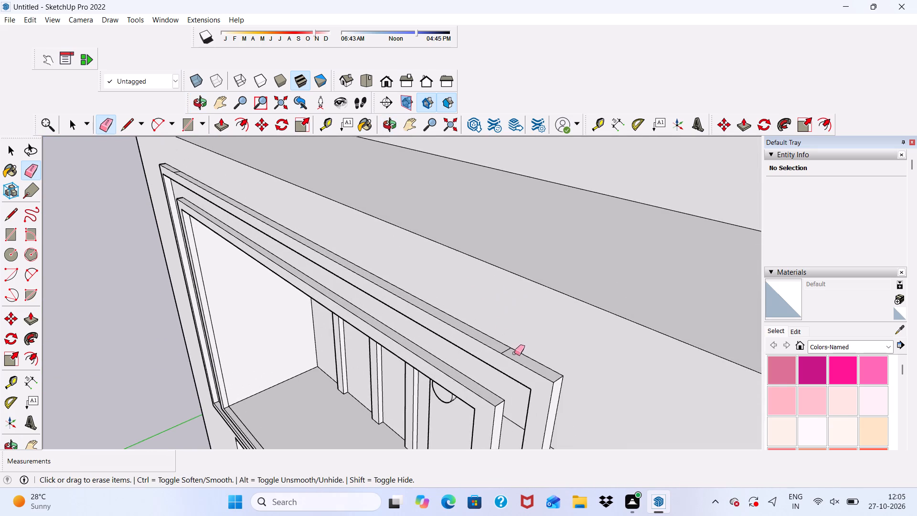
pyautogui.scroll(3, 514, 353)
pyautogui.click(502, 347)
pyautogui.press('space')
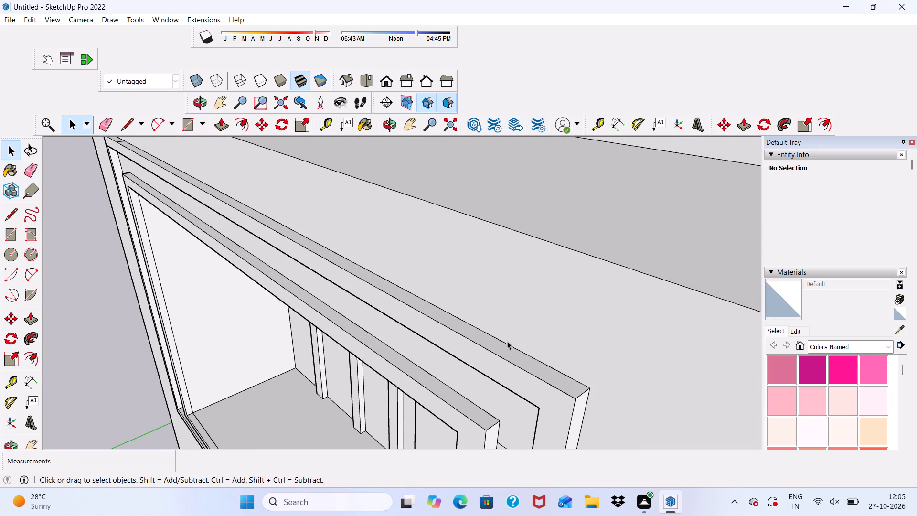
pyautogui.scroll(-3, 397, 317)
pyautogui.scroll(-2, 312, 343)
pyautogui.scroll(2, 165, 245)
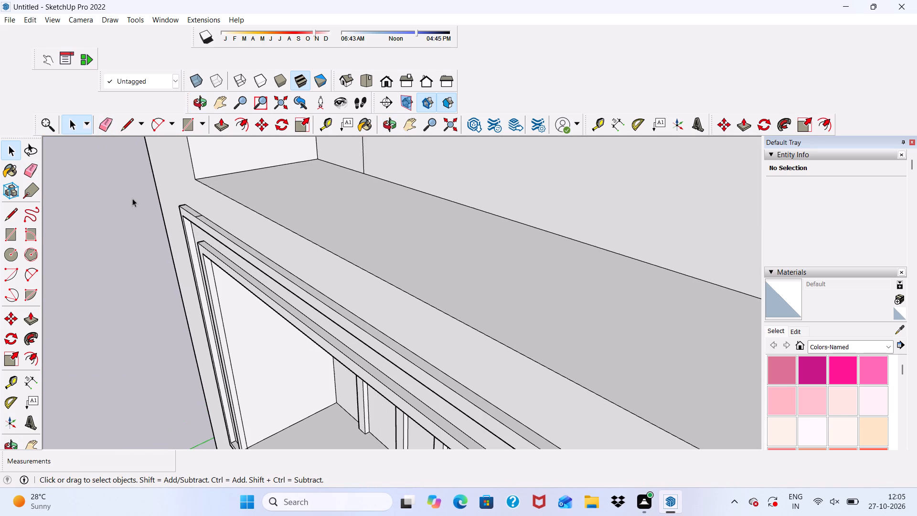
pyautogui.click(98, 125)
pyautogui.scroll(5, 151, 231)
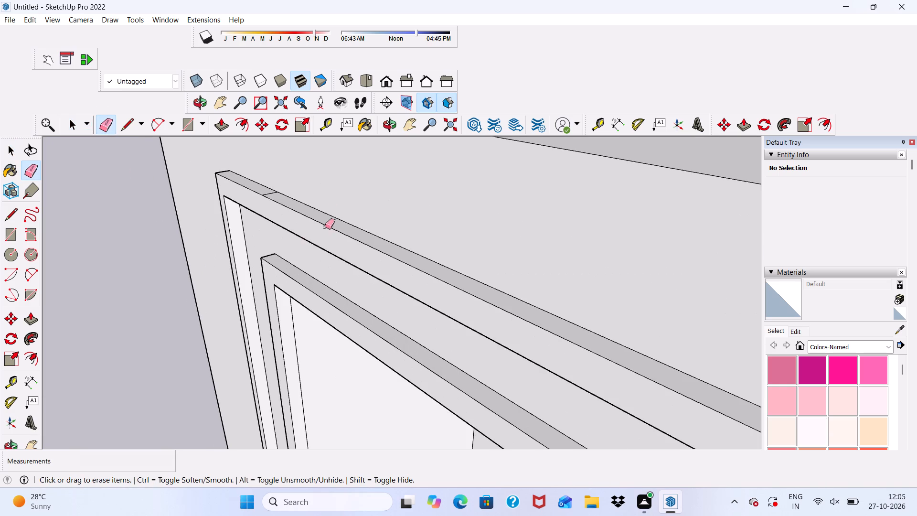
pyautogui.scroll(5, 318, 190)
pyautogui.moveTo(313, 172); pyautogui.dragTo(318, 179)
# Push/Pull the opening-side face of the window-side vertical strip 2" toward the opening.
pyautogui.scroll(-3, 312, 186)
pyautogui.moveTo(310, 228); pyautogui.dragTo(296, 139, button='middle')
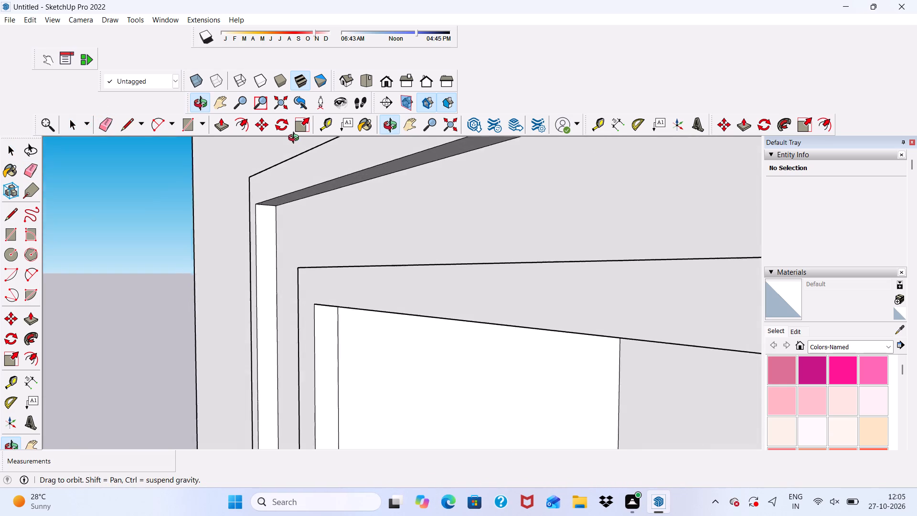
pyautogui.moveTo(296, 139); pyautogui.dragTo(295, 139, button='middle')
pyautogui.press('space')
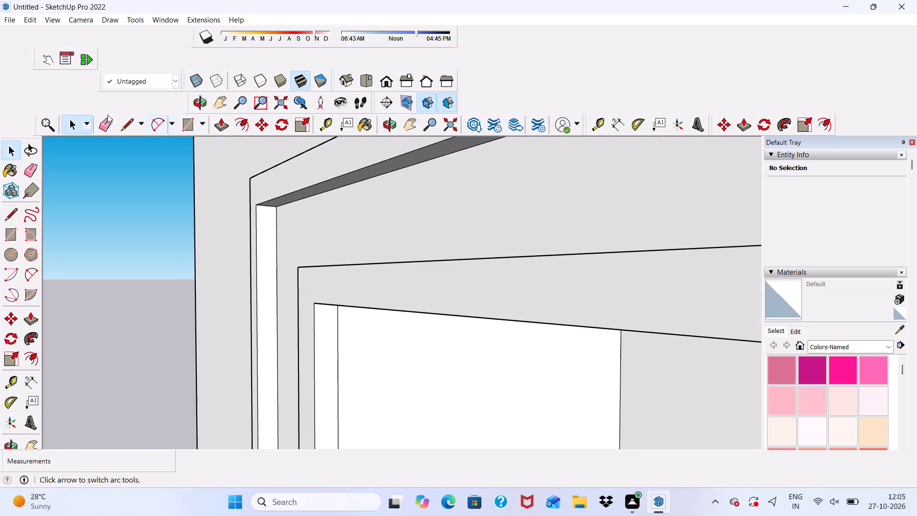
pyautogui.click(223, 125)
pyautogui.scroll(4, 268, 261)
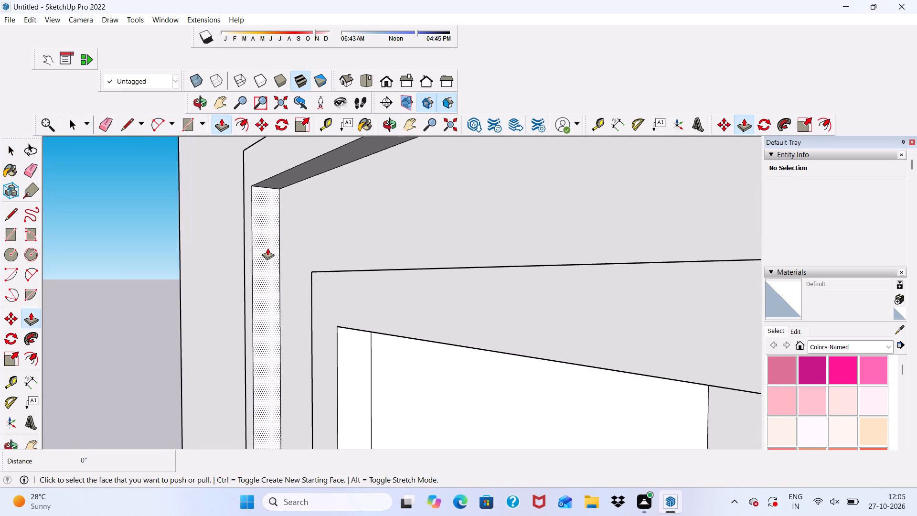
pyautogui.click(267, 248)
pyautogui.click(274, 240)
# Push/Pull the lower strip's top face up 1" toward the framed opening.
pyautogui.scroll(-8, 242, 232)
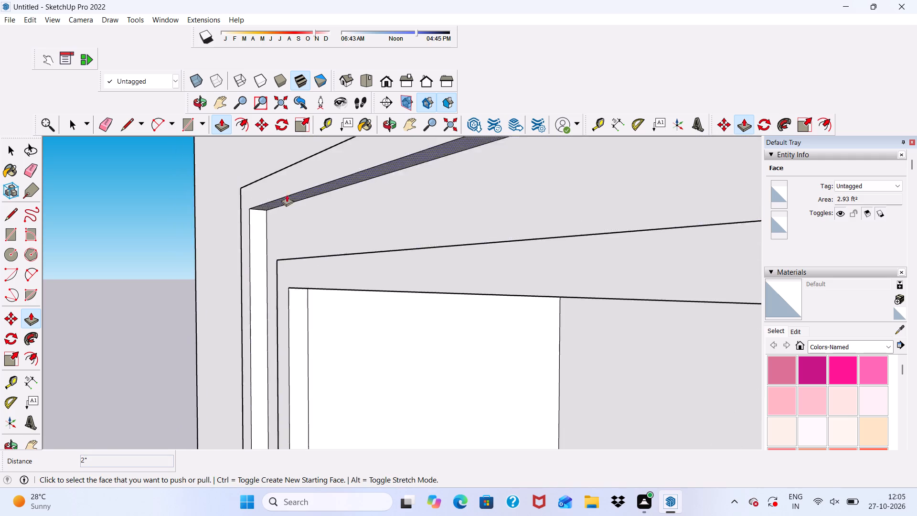
pyautogui.scroll(-3, 287, 194)
pyautogui.moveTo(346, 260); pyautogui.dragTo(563, 236, button='middle')
pyautogui.scroll(-5, 391, 166)
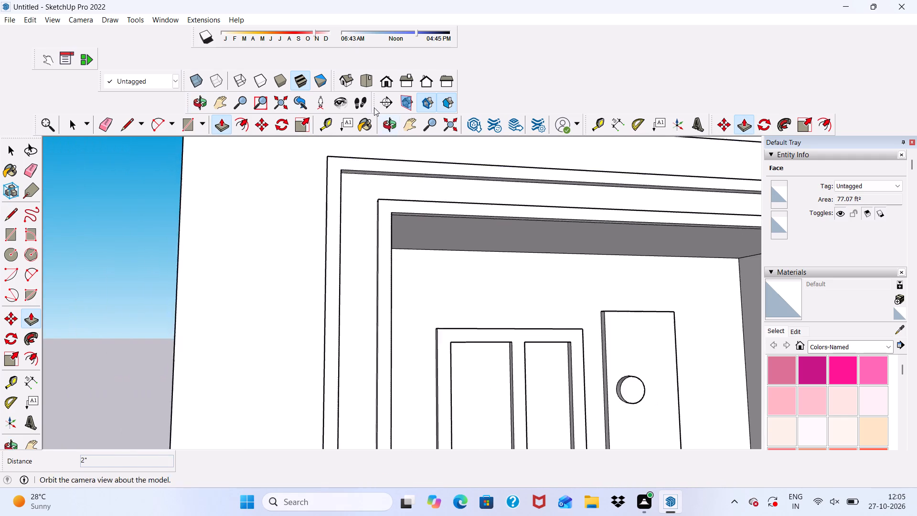
pyautogui.scroll(-10, 374, 107)
pyautogui.scroll(6, 390, 412)
pyautogui.scroll(-1, 365, 378)
pyautogui.moveTo(365, 378); pyautogui.dragTo(360, 493, button='middle')
pyautogui.scroll(3, 328, 452)
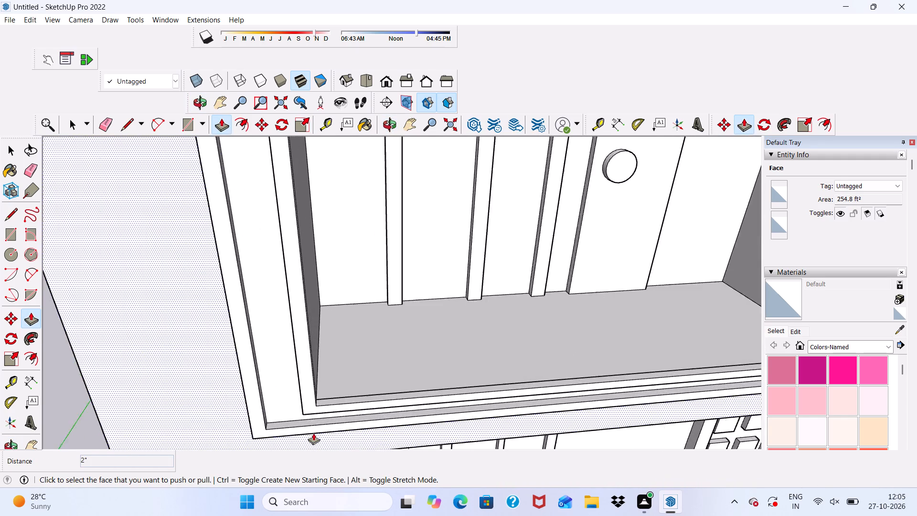
pyautogui.scroll(10, 313, 433)
pyautogui.click(294, 429)
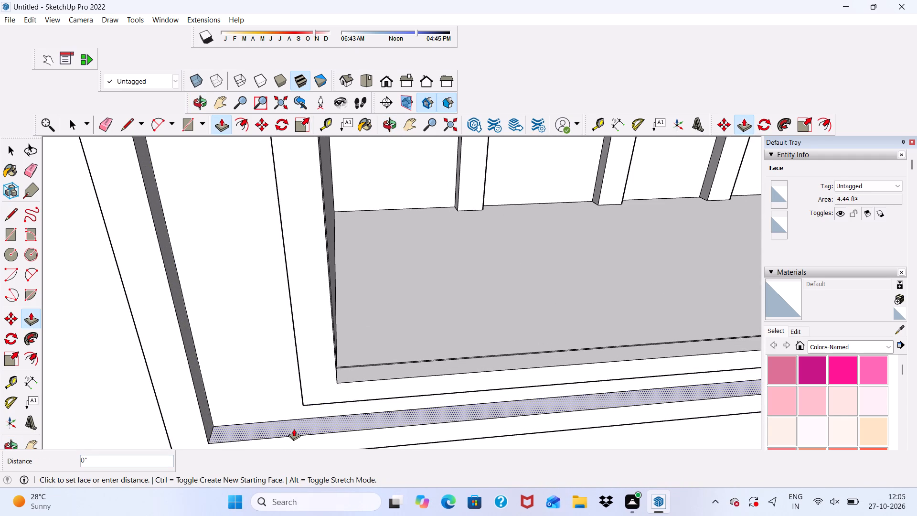
pyautogui.click(294, 422)
# Examine the border around the first-floor balcony opening from the front and from below.
pyautogui.scroll(-11, 208, 420)
pyautogui.moveTo(327, 414); pyautogui.dragTo(308, 299, button='middle')
pyautogui.scroll(1, 308, 299)
pyautogui.scroll(-11, 204, 301)
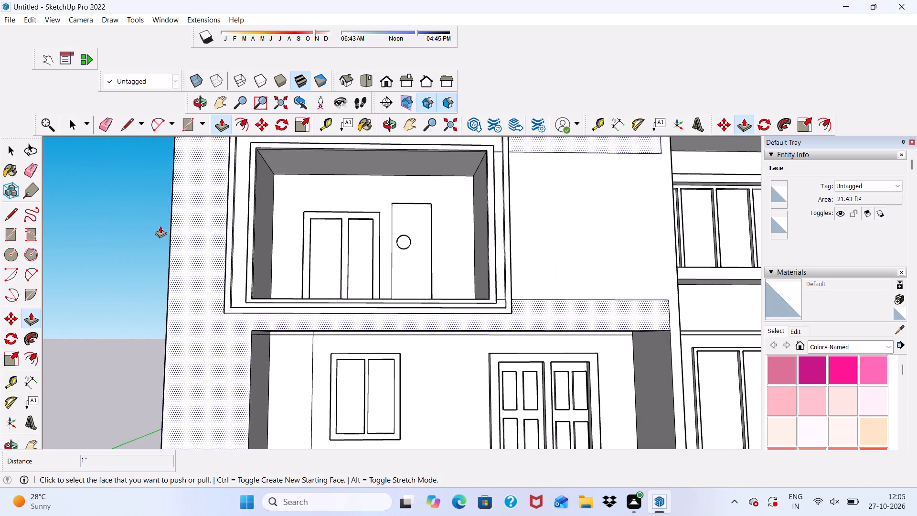
pyautogui.scroll(5, 171, 195)
pyautogui.scroll(-3, 171, 223)
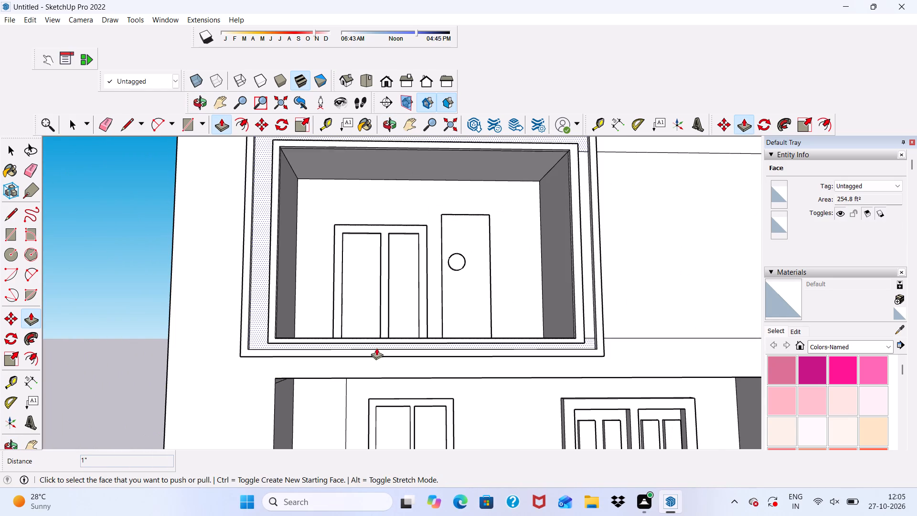
pyautogui.moveTo(376, 348); pyautogui.dragTo(394, 243, button='middle')
pyautogui.moveTo(309, 277); pyautogui.dragTo(324, 320, button='middle')
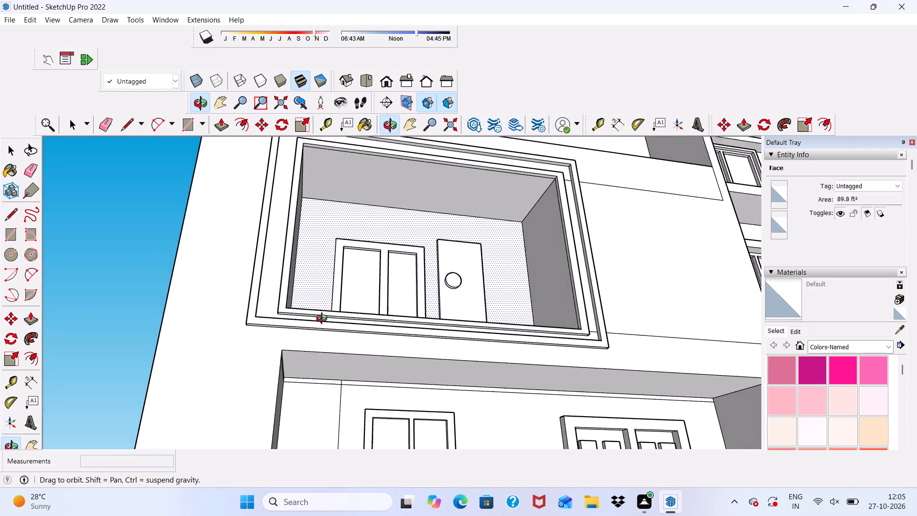
# Erase the short seam line on the border's outer side face at the upper window-side corner.
pyautogui.moveTo(324, 320); pyautogui.dragTo(319, 347, button='middle')
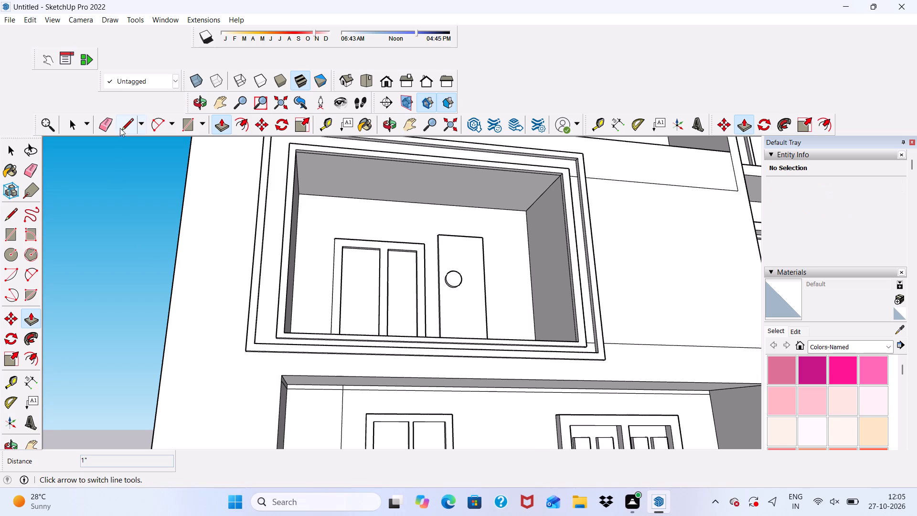
pyautogui.click(100, 126)
pyautogui.scroll(1, 178, 212)
pyautogui.moveTo(178, 212); pyautogui.dragTo(295, 361, button='middle')
pyautogui.scroll(5, 327, 249)
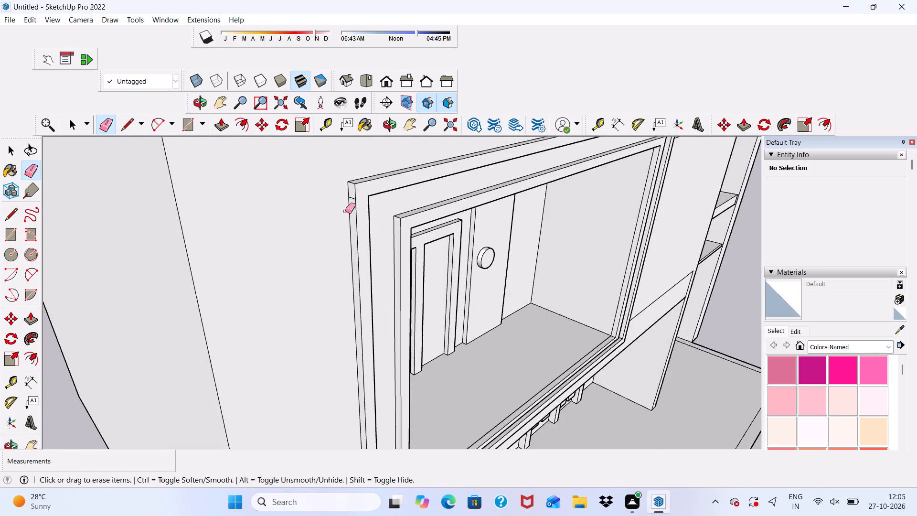
pyautogui.scroll(3, 345, 211)
pyautogui.click(356, 194)
pyautogui.scroll(-11, 301, 228)
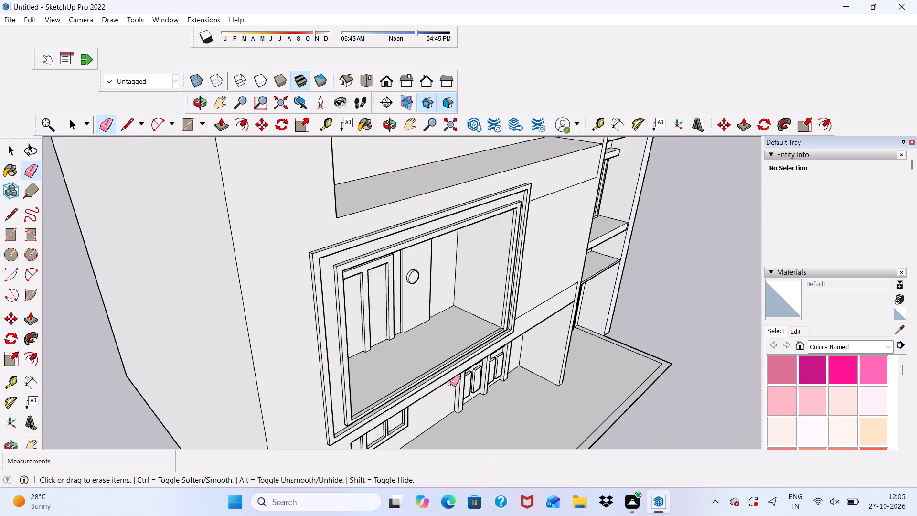
# Erase the leftover wall line crossing the door-side vertical strip of the border near its lower corner.
pyautogui.scroll(-3, 450, 384)
pyautogui.moveTo(458, 379); pyautogui.dragTo(156, 246, button='middle')
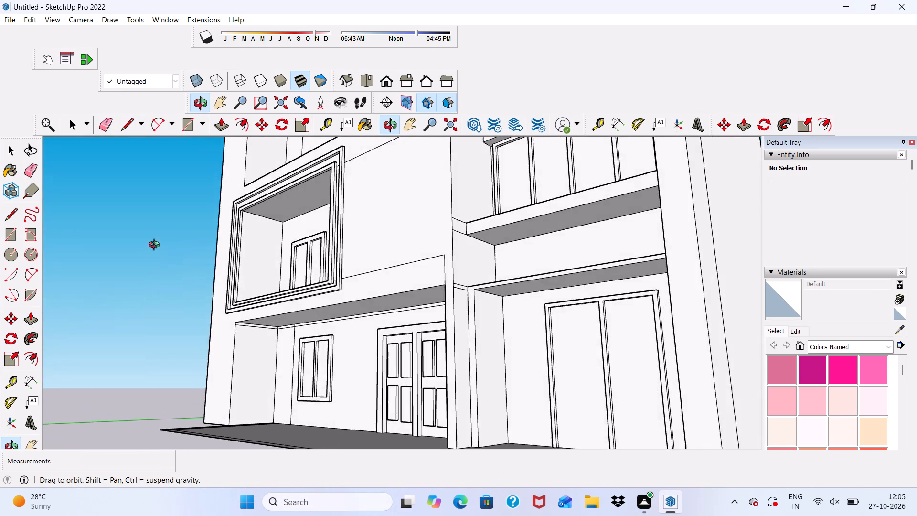
pyautogui.moveTo(156, 246); pyautogui.dragTo(170, 253, button='middle')
pyautogui.scroll(10, 371, 303)
pyautogui.scroll(5, 297, 235)
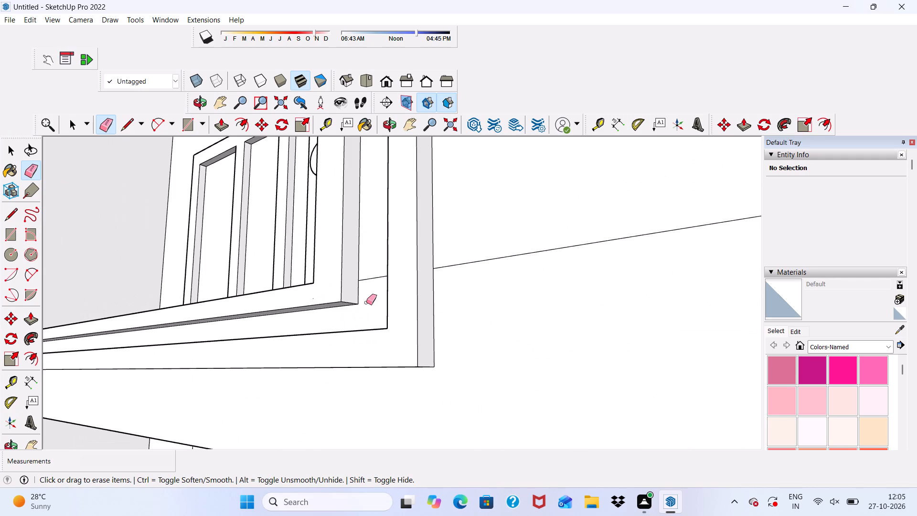
pyautogui.scroll(4, 366, 302)
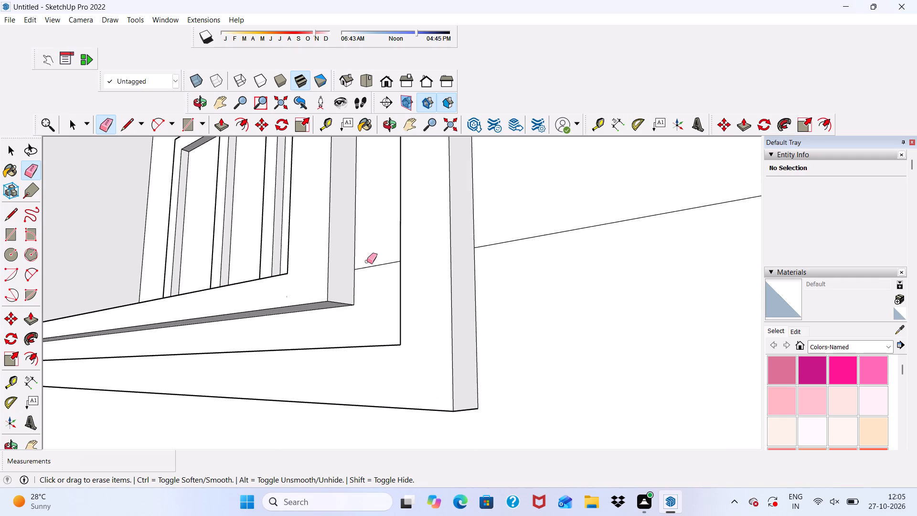
pyautogui.moveTo(367, 261); pyautogui.dragTo(366, 269)
pyautogui.scroll(-5, 459, 269)
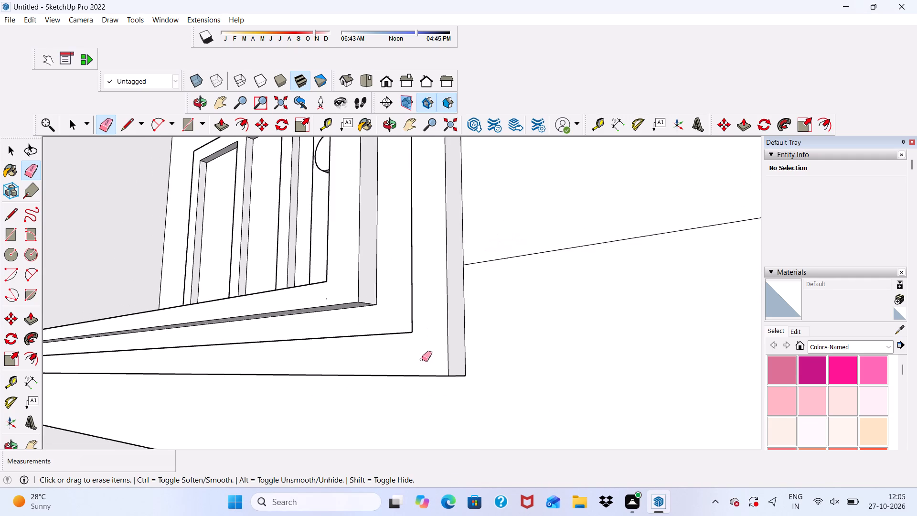
pyautogui.scroll(-5, 418, 363)
pyautogui.press('space')
# Push/Pull the underside above the ground-floor opening down about 3", then down a further 6 15/16".
pyautogui.scroll(-11, 395, 301)
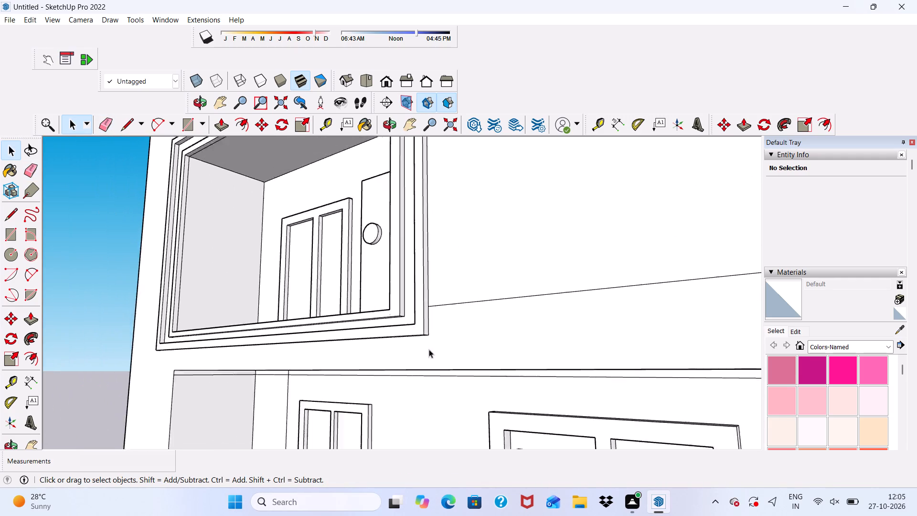
pyautogui.scroll(-1, 180, 390)
pyautogui.moveTo(179, 389); pyautogui.dragTo(298, 352, button='middle')
pyautogui.scroll(5, 293, 377)
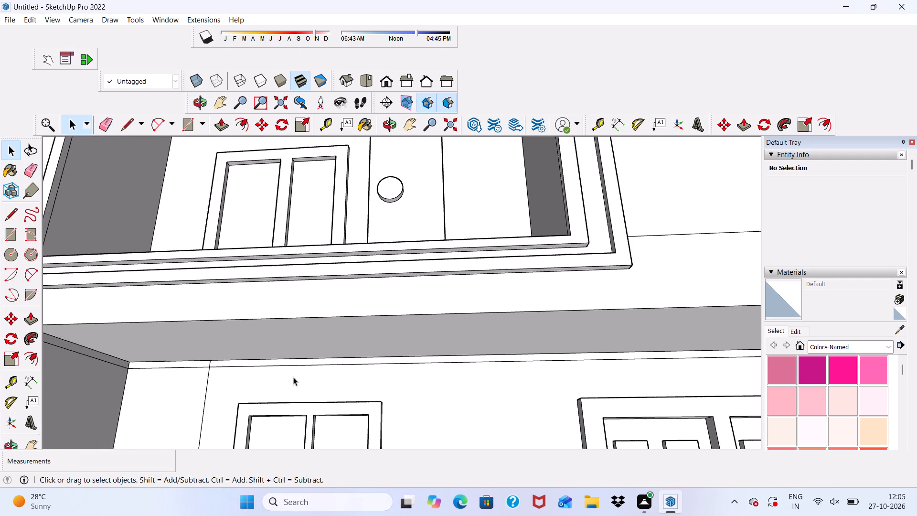
pyautogui.click(283, 335)
pyautogui.click(221, 121)
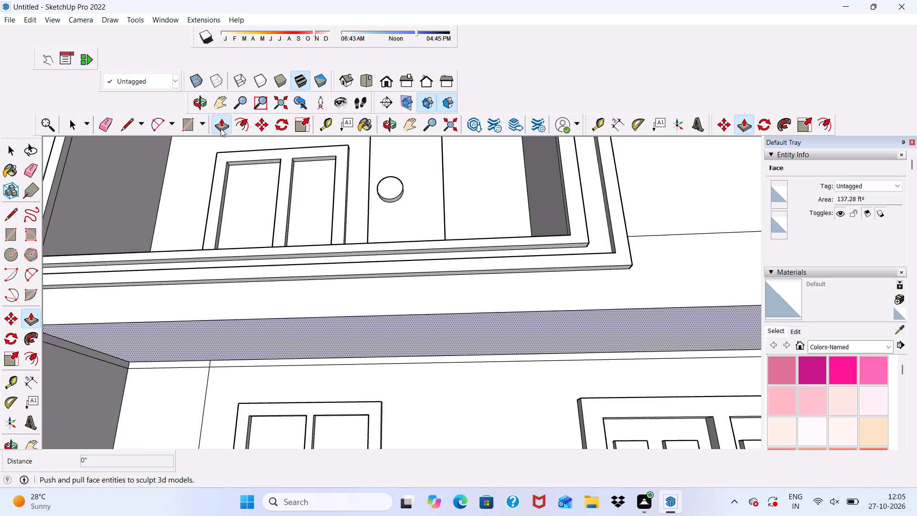
pyautogui.click(205, 342)
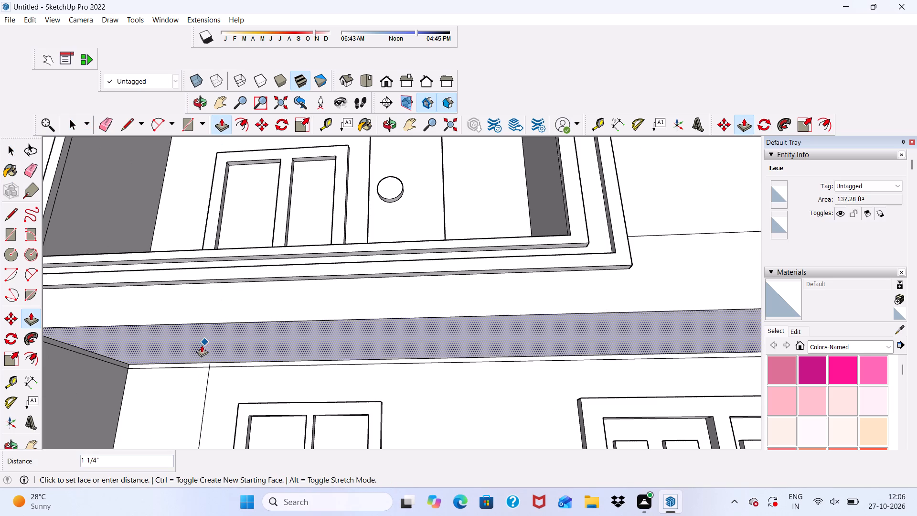
pyautogui.click(196, 363)
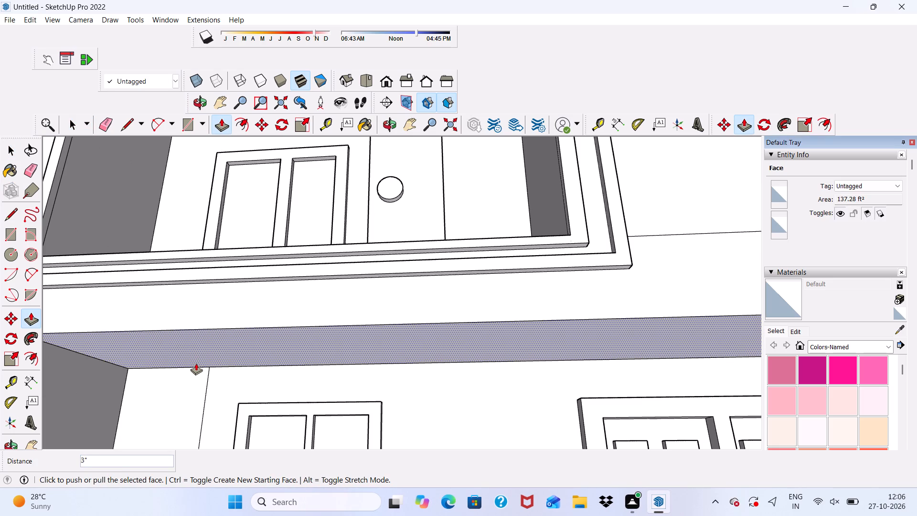
pyautogui.click(196, 351)
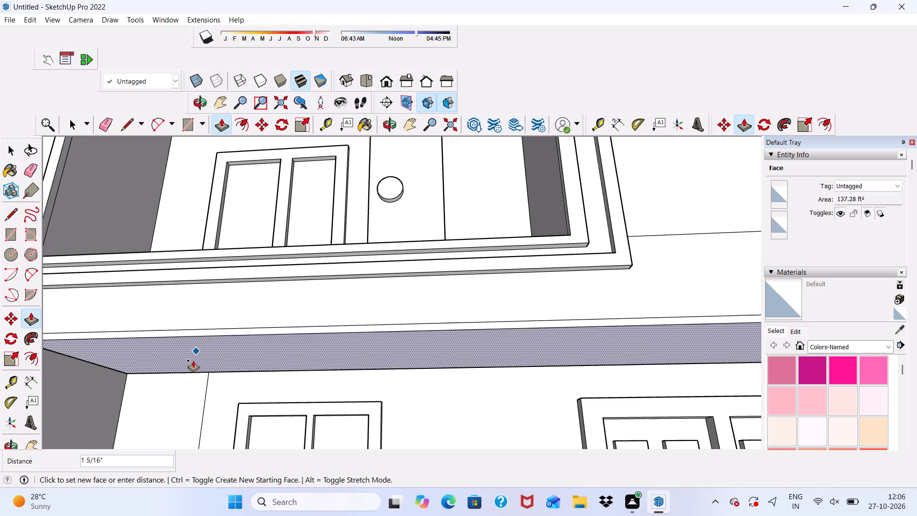
pyautogui.click(192, 369)
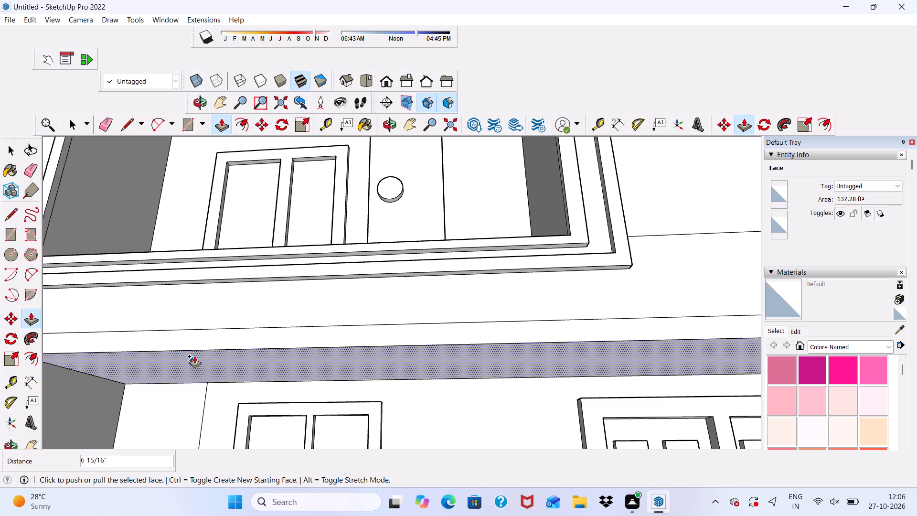
# Erase the horizontal seam line and its short end edge on the wall band above the ground-floor opening.
pyautogui.scroll(-6, 198, 352)
pyautogui.moveTo(257, 395); pyautogui.dragTo(277, 441, button='middle')
pyautogui.press('space')
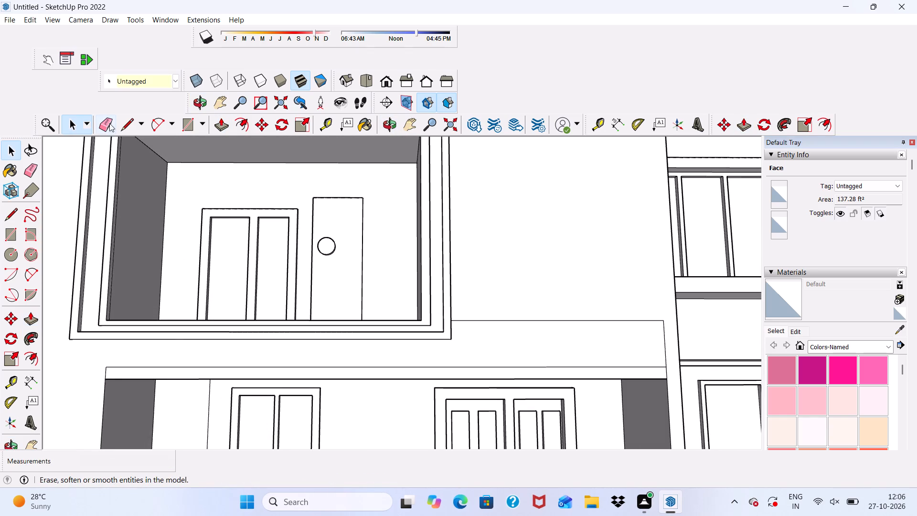
pyautogui.click(106, 124)
pyautogui.scroll(3, 106, 399)
pyautogui.click(105, 358)
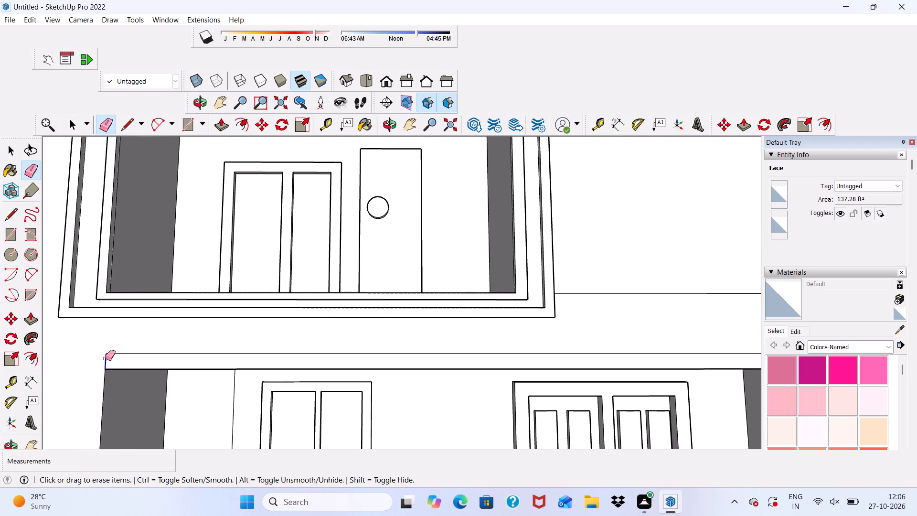
pyautogui.moveTo(113, 356); pyautogui.dragTo(126, 354)
pyautogui.click(126, 354)
pyautogui.scroll(-5, 126, 354)
pyautogui.scroll(-5, 331, 367)
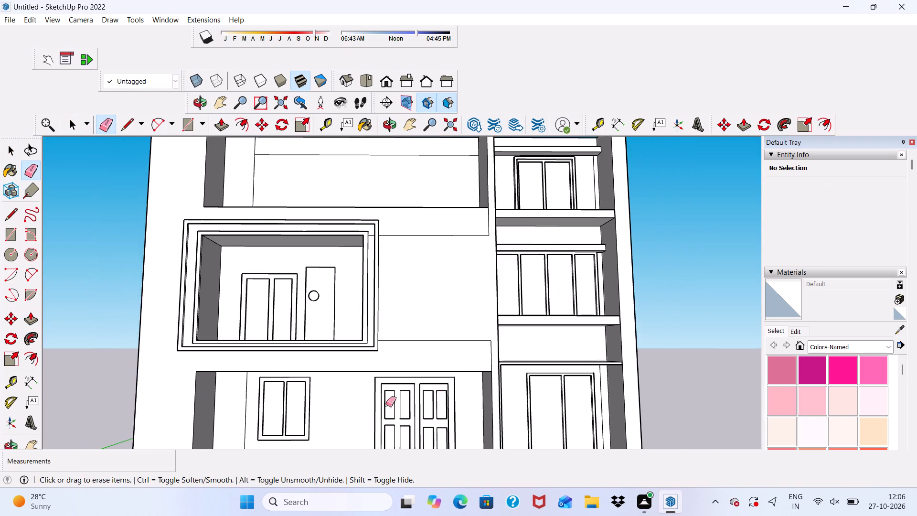
# Erase the horizontal line between the first-floor border and the pillar, plus the vertical line segments running down to the ground-floor opening.
pyautogui.scroll(5, 486, 358)
pyautogui.moveTo(487, 350); pyautogui.dragTo(500, 367)
pyautogui.moveTo(485, 312); pyautogui.dragTo(483, 312)
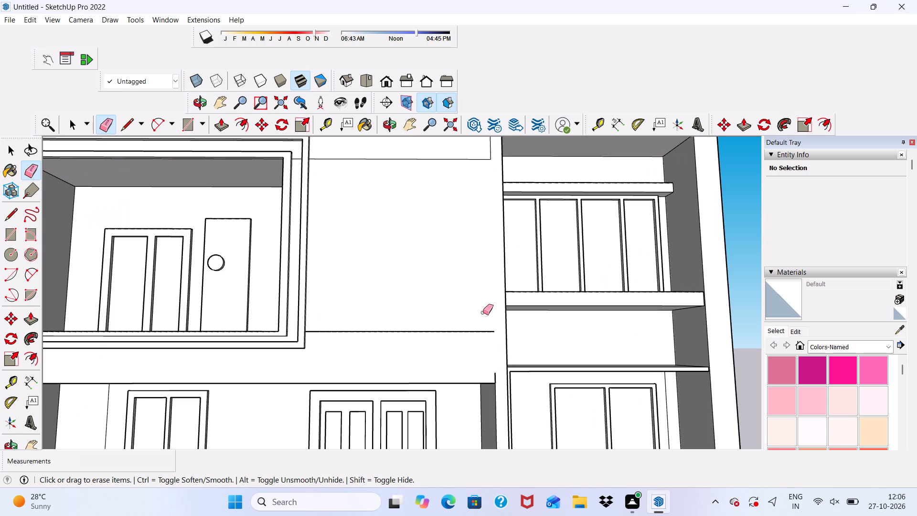
pyautogui.moveTo(483, 312); pyautogui.dragTo(458, 342)
pyautogui.scroll(9, 547, 406)
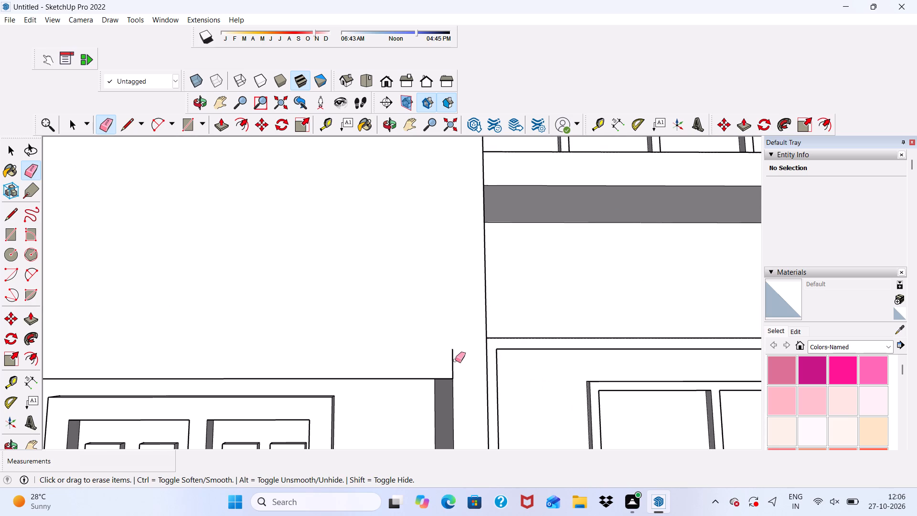
pyautogui.moveTo(455, 360); pyautogui.dragTo(448, 366)
pyautogui.press('space')
# Examine the pillar-side corner above the ground-floor opening and the whole front facade.
pyautogui.scroll(-2, 451, 342)
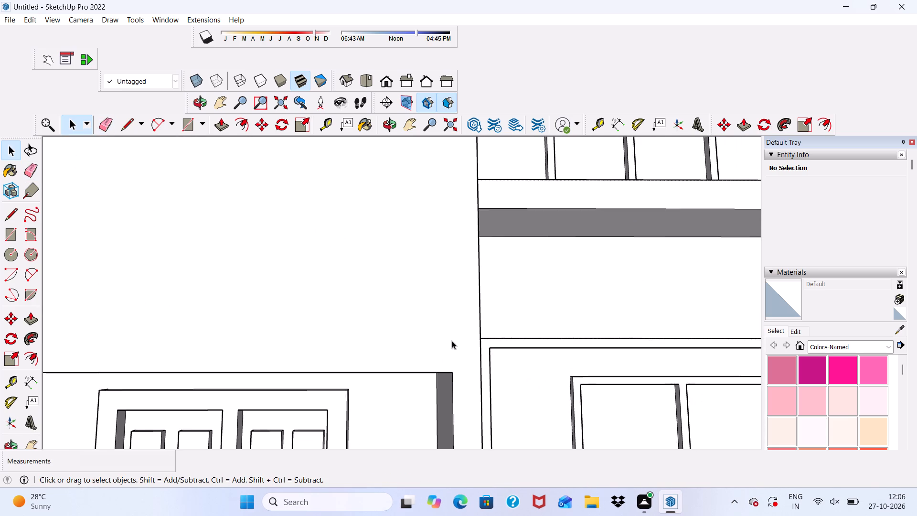
pyautogui.scroll(-4, 460, 328)
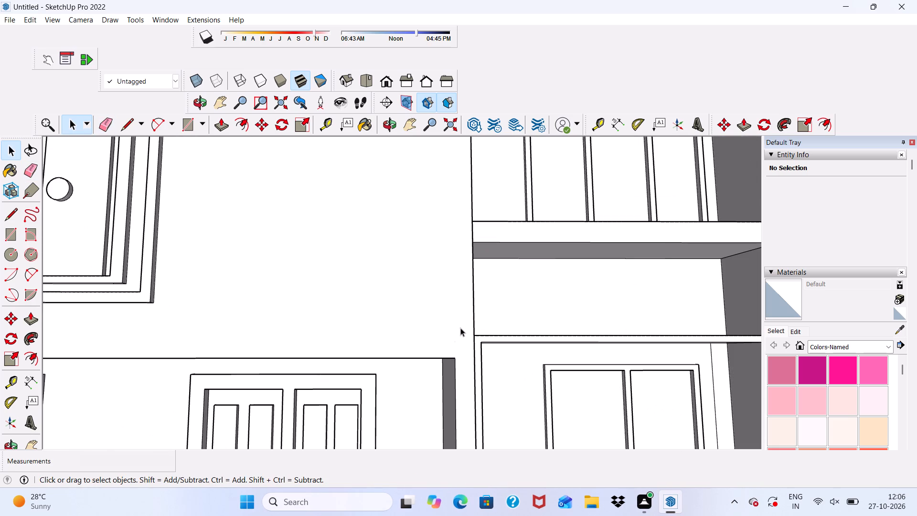
pyautogui.scroll(-5, 460, 328)
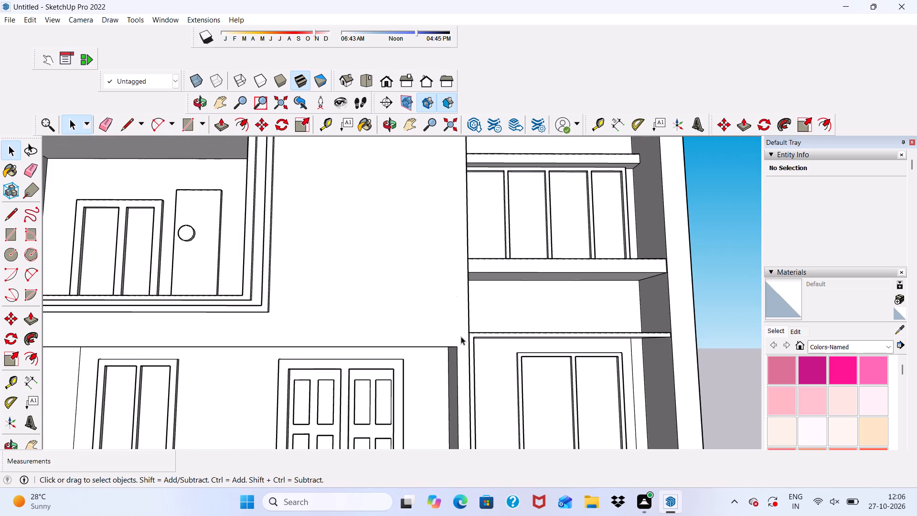
pyautogui.scroll(1, 461, 336)
pyautogui.moveTo(461, 336); pyautogui.dragTo(400, 352, button='middle')
pyautogui.scroll(2, 400, 352)
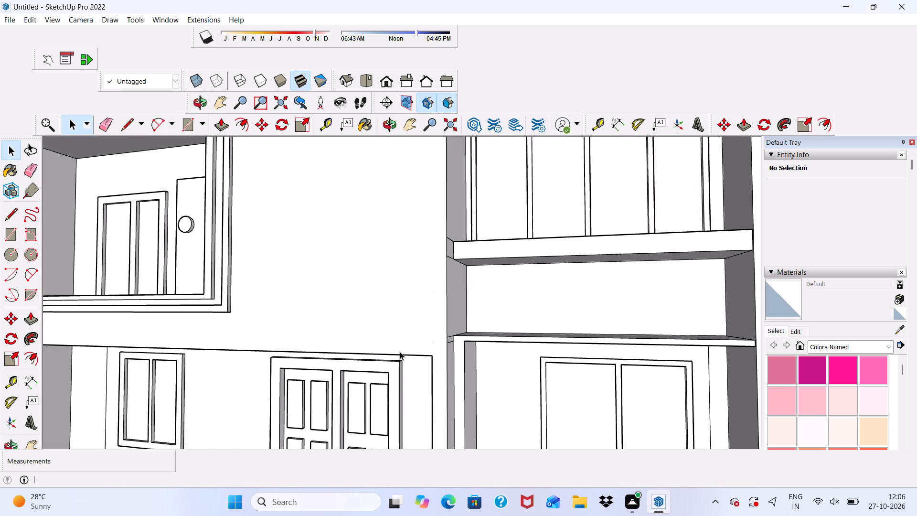
pyautogui.scroll(2, 400, 352)
pyautogui.scroll(-5, 398, 346)
pyautogui.scroll(2, 404, 359)
pyautogui.scroll(-15, 425, 341)
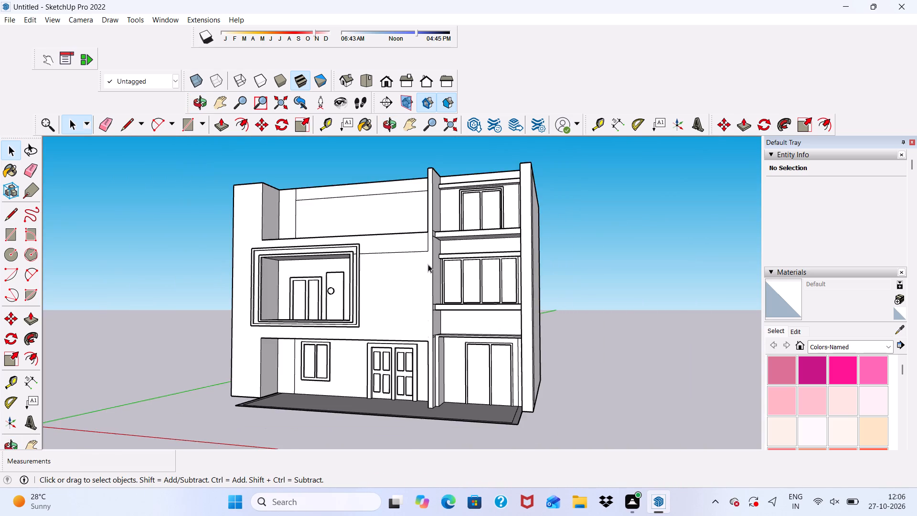
pyautogui.scroll(4, 428, 259)
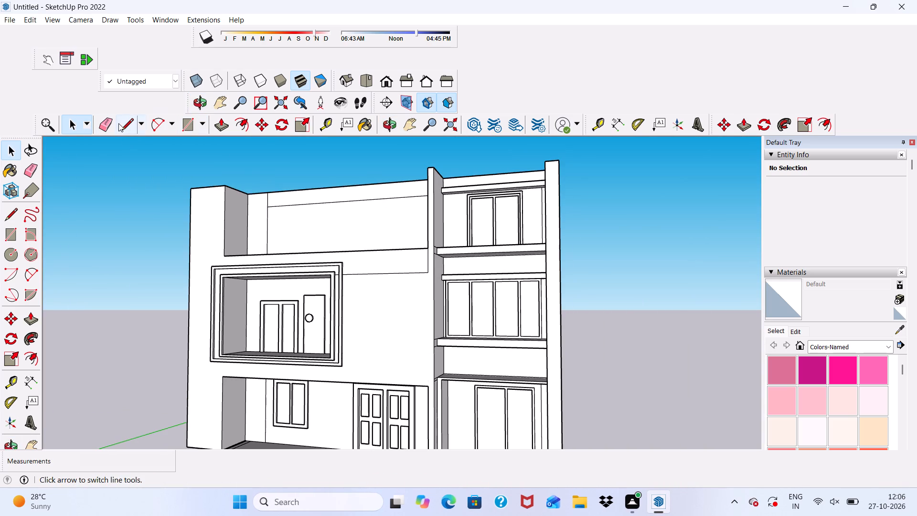
# Draw a rectangle about 8 1/8" wide on the middle pillar's front, from the upper balcony's floor-edge corner to the ground-floor opening's top corner.
pyautogui.click(21, 234)
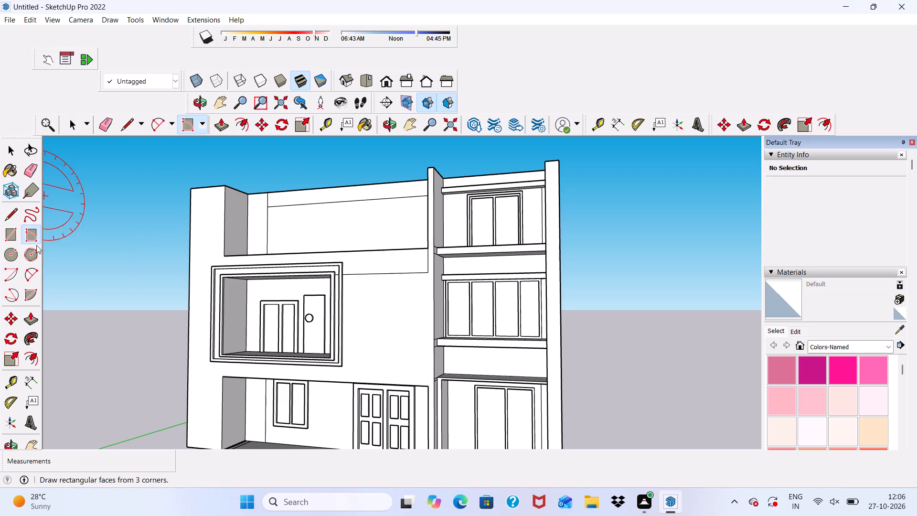
pyautogui.scroll(3, 409, 269)
pyautogui.click(6, 233)
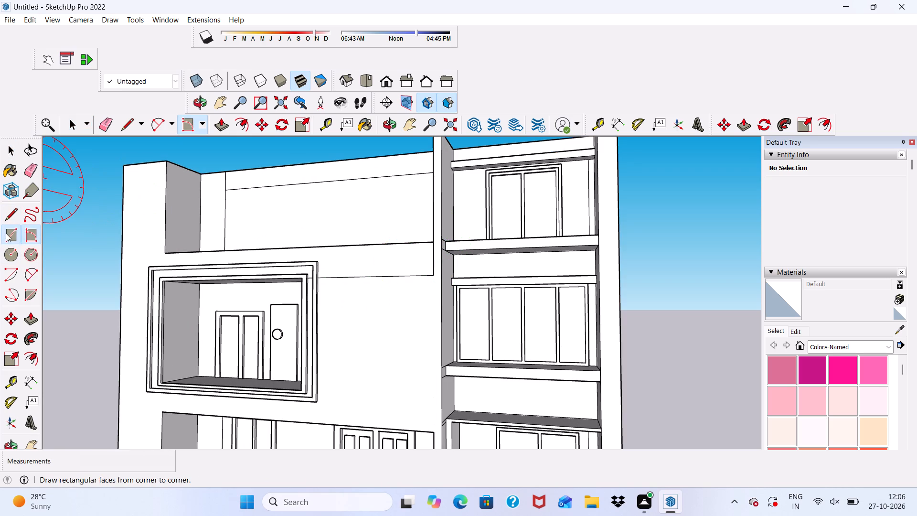
pyautogui.scroll(7, 449, 248)
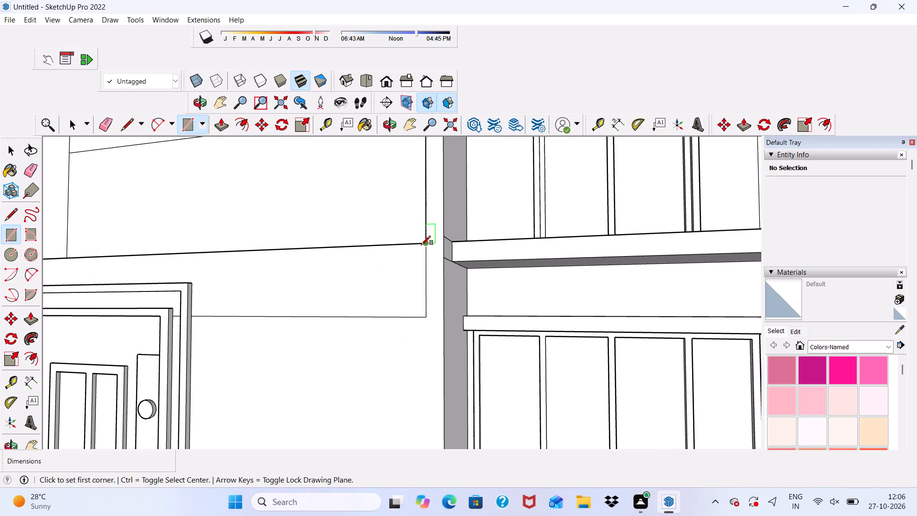
pyautogui.click(426, 244)
pyautogui.scroll(-4, 413, 265)
pyautogui.scroll(1, 405, 306)
pyautogui.scroll(-5, 405, 271)
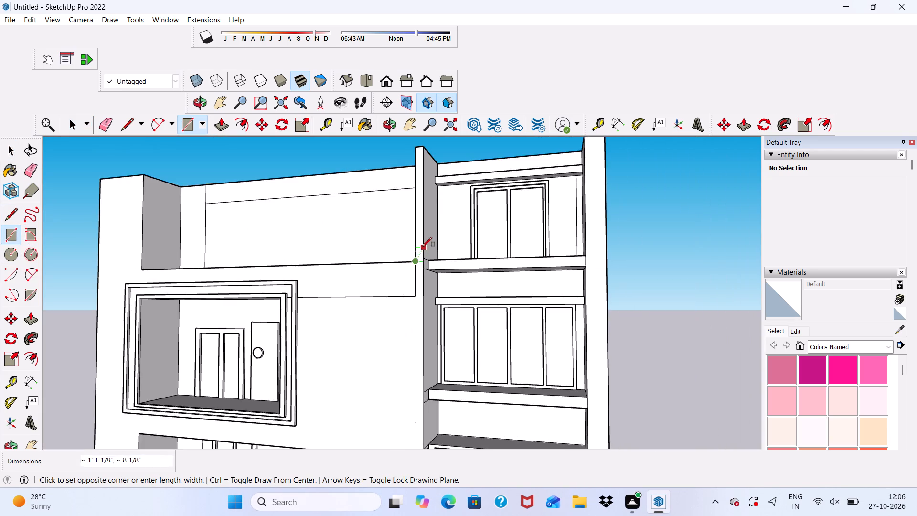
pyautogui.scroll(-4, 423, 247)
pyautogui.scroll(3, 397, 431)
pyautogui.scroll(4, 427, 372)
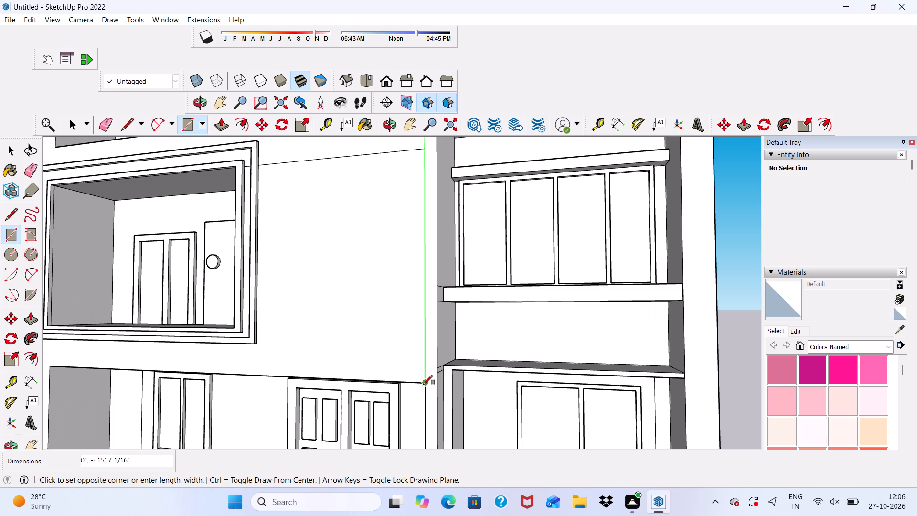
pyautogui.click(423, 385)
pyautogui.scroll(-1, 374, 380)
pyautogui.scroll(2, 430, 394)
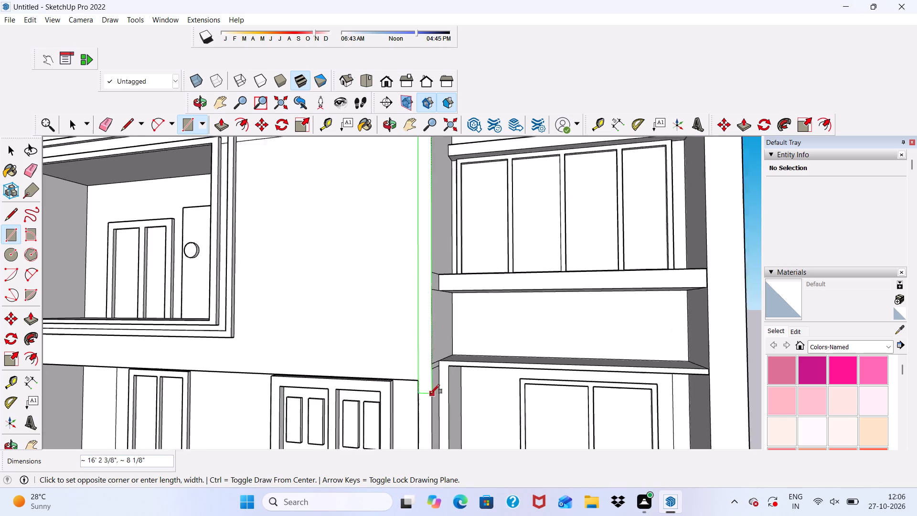
pyautogui.scroll(1, 430, 394)
pyautogui.click(430, 379)
pyautogui.scroll(-3, 402, 397)
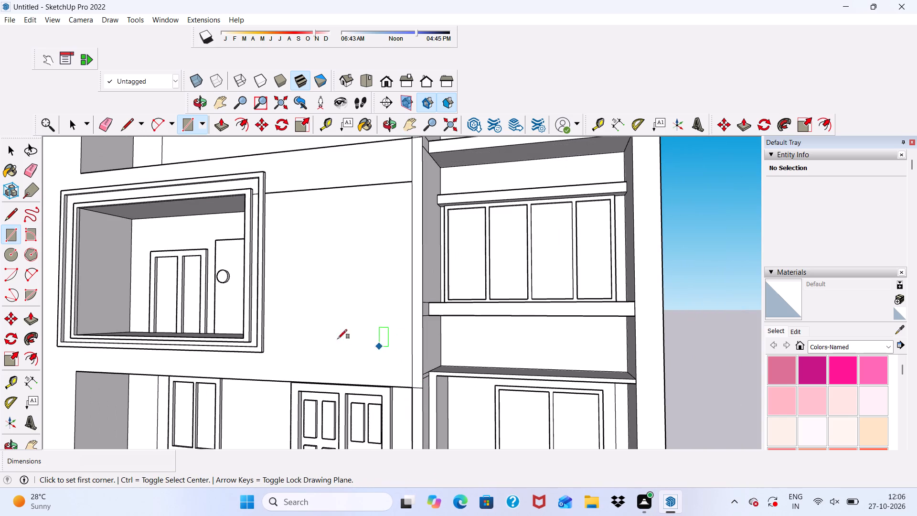
# Erase the new rectangle's short bottom edge across the pillar beside the ground-floor opening's top corner.
pyautogui.click(109, 119)
pyautogui.scroll(2, 395, 379)
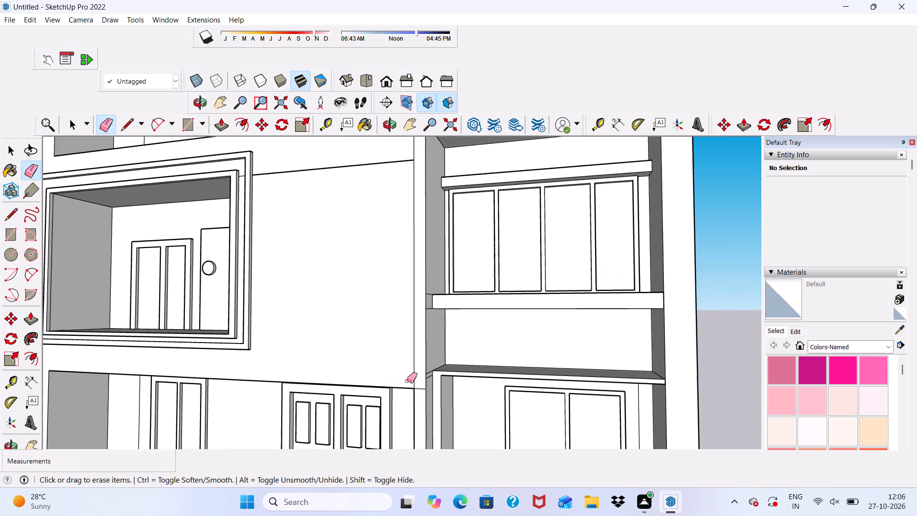
pyautogui.scroll(8, 407, 381)
pyautogui.moveTo(395, 377); pyautogui.dragTo(398, 404)
pyautogui.scroll(-5, 383, 374)
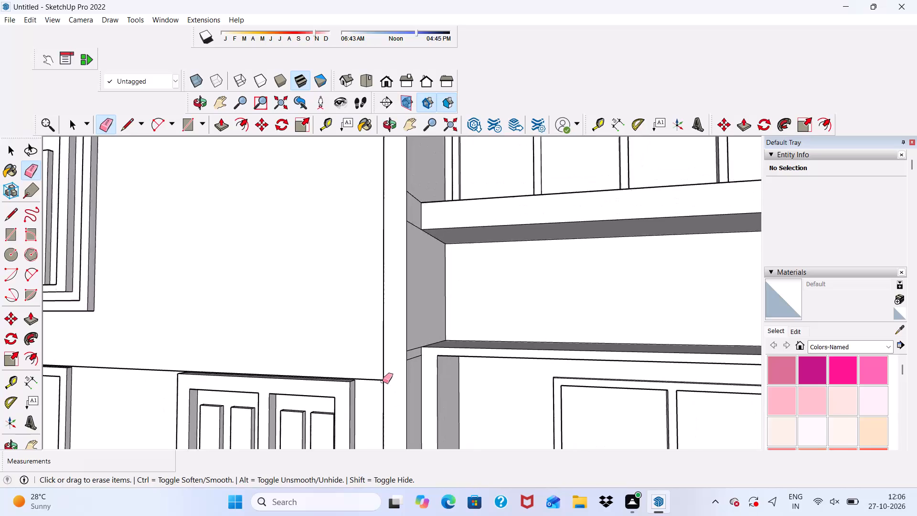
pyautogui.moveTo(383, 383); pyautogui.dragTo(422, 365, button='middle')
pyautogui.scroll(-13, 433, 389)
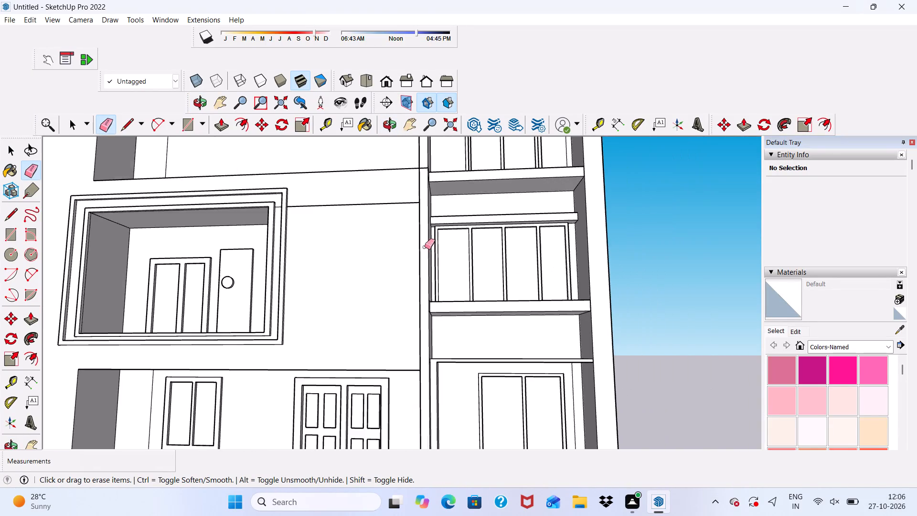
# Erase the new rectangle's short top edge across the middle pillar at the upper balcony's floor-edge corner.
pyautogui.scroll(-2, 425, 247)
pyautogui.scroll(12, 420, 234)
pyautogui.moveTo(420, 210); pyautogui.dragTo(420, 220)
pyautogui.scroll(4, 413, 232)
pyautogui.moveTo(413, 232); pyautogui.dragTo(512, 292, button='middle')
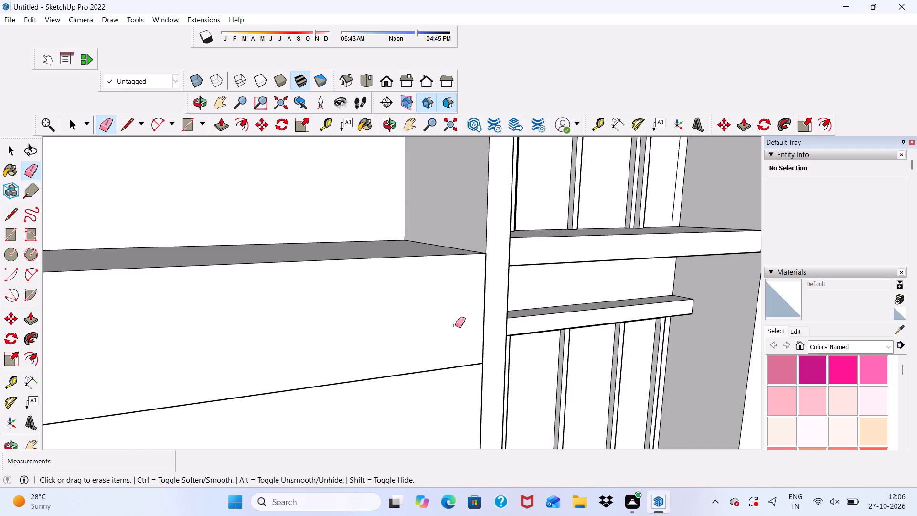
pyautogui.scroll(-14, 420, 344)
pyautogui.press('space')
# Draw a rectangle about 12' 2" by 5' 4 1/4" on the first-floor wall beside the middle pillar, starting on the horizontal seam line.
pyautogui.scroll(-4, 435, 257)
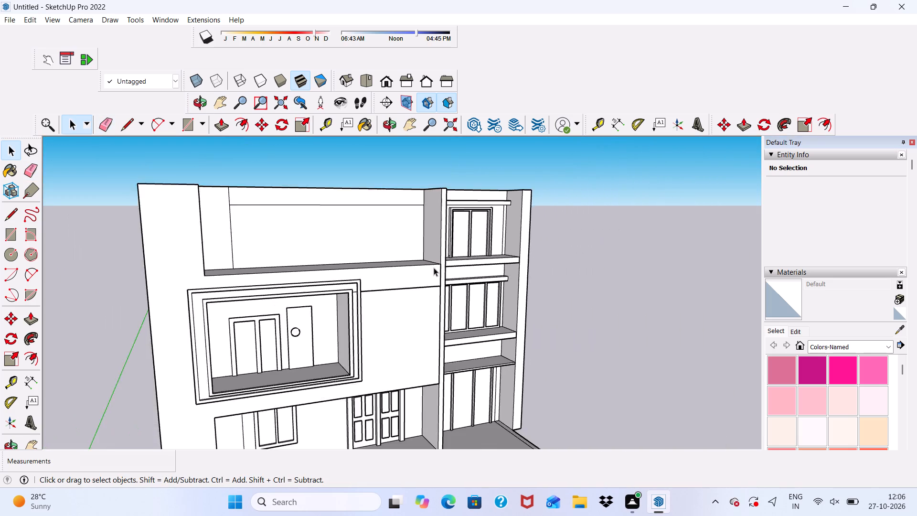
pyautogui.moveTo(434, 268); pyautogui.dragTo(378, 235, button='middle')
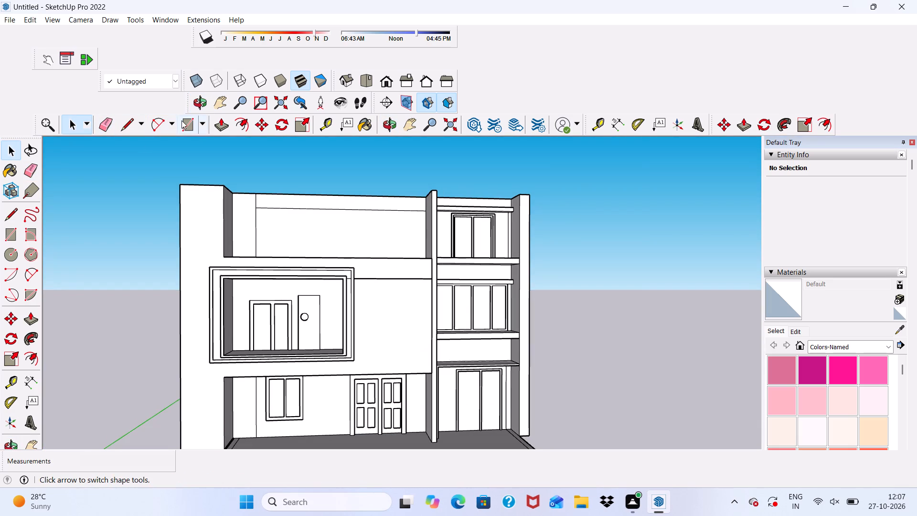
pyautogui.click(183, 120)
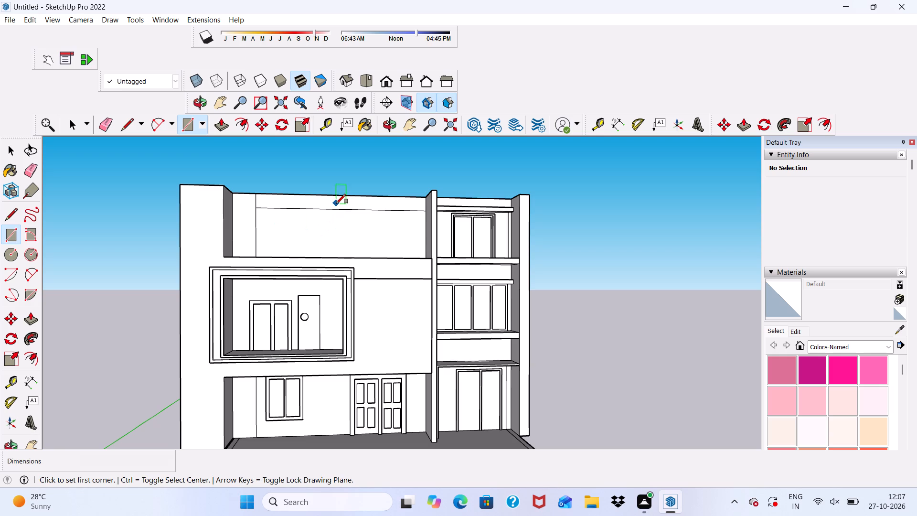
pyautogui.scroll(2, 418, 278)
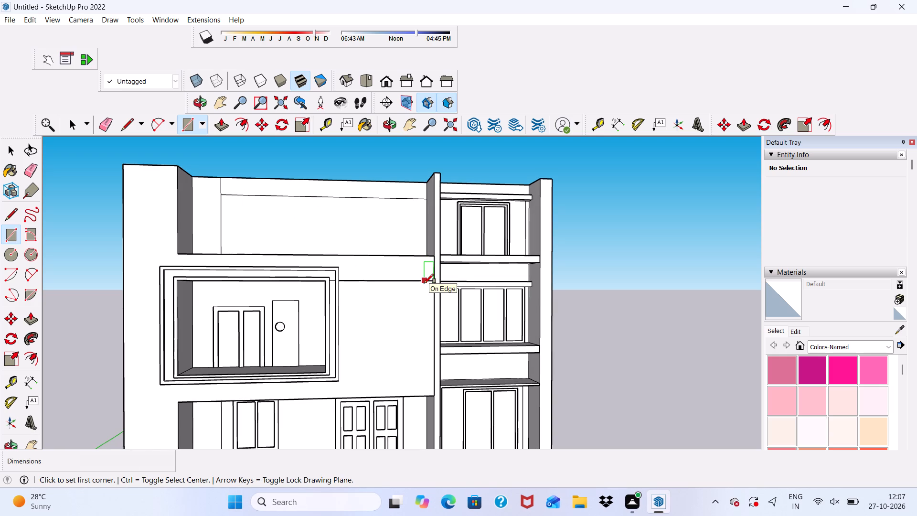
pyautogui.click(424, 283)
pyautogui.scroll(-3, 345, 329)
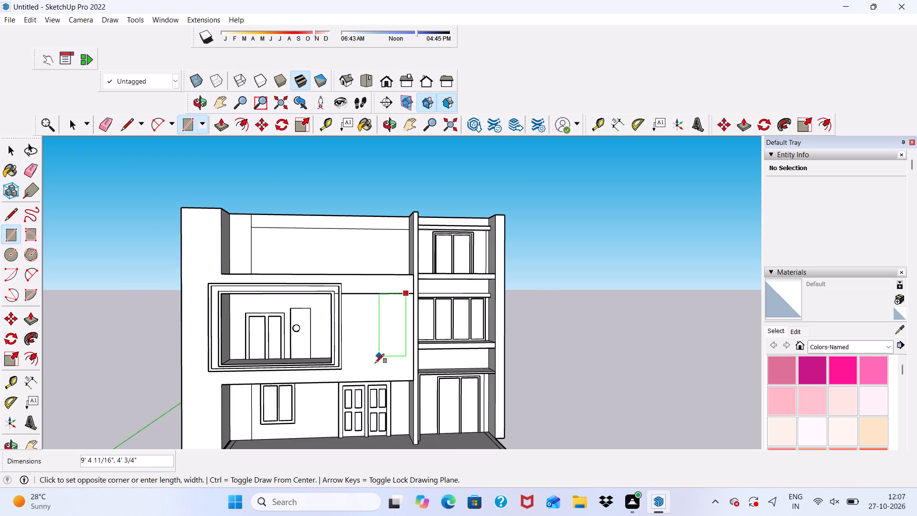
pyautogui.scroll(8, 368, 382)
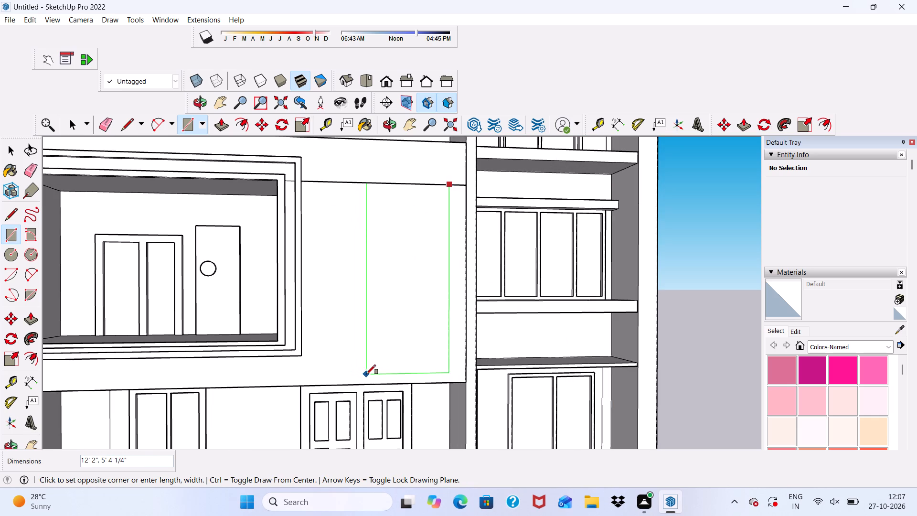
pyautogui.click(366, 374)
pyautogui.press('space')
# Push the new rectangle into the wall with Push/Pull to form a tall recess more than 2' deep.
pyautogui.click(392, 282)
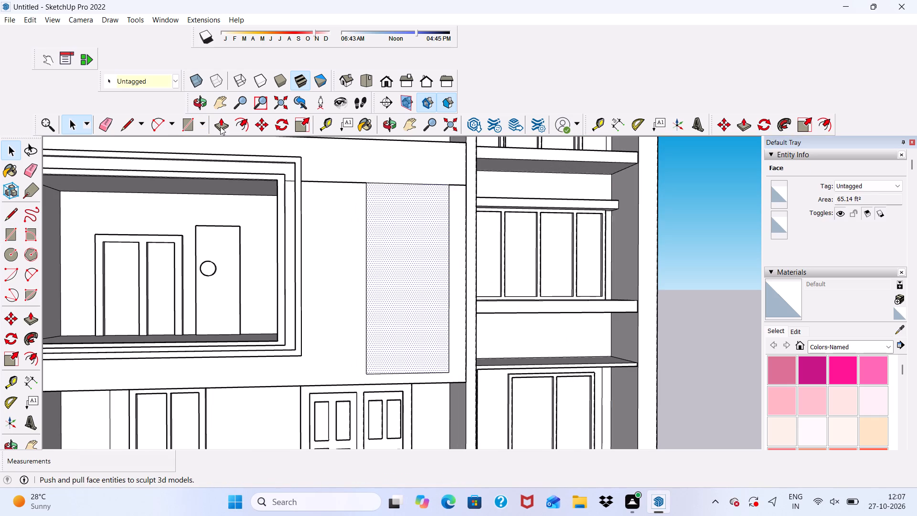
pyautogui.click(220, 127)
pyautogui.click(398, 296)
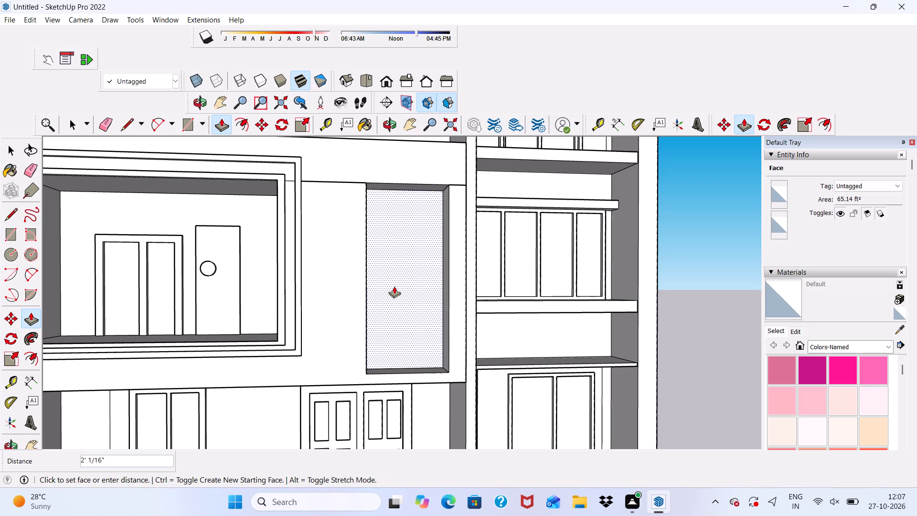
pyautogui.click(392, 283)
# Widen the recess about 7 3/4" by pushing its side face toward the framed balcony opening.
pyautogui.scroll(-5, 365, 242)
pyautogui.moveTo(366, 327); pyautogui.dragTo(277, 365, button='middle')
pyautogui.scroll(4, 368, 302)
pyautogui.press('space')
pyautogui.scroll(6, 366, 302)
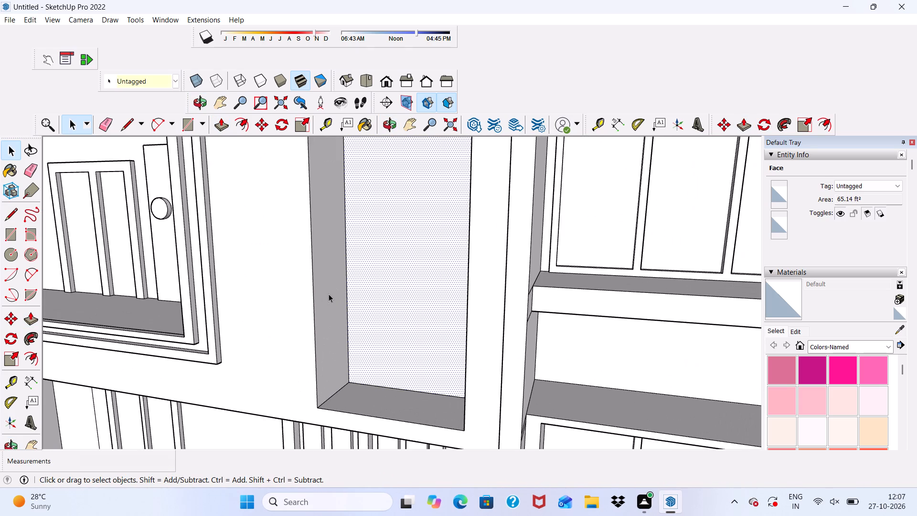
pyautogui.scroll(4, 329, 294)
pyautogui.click(324, 283)
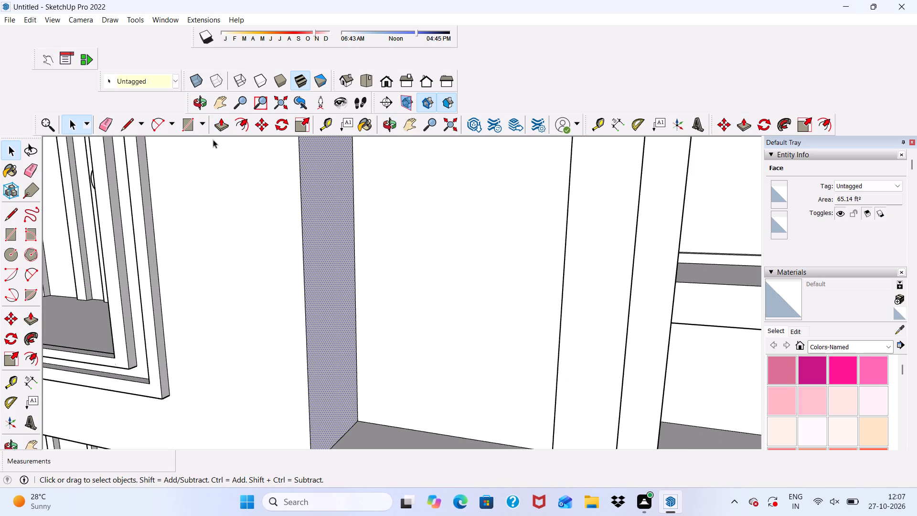
pyautogui.click(221, 121)
pyautogui.moveTo(315, 325); pyautogui.dragTo(298, 315)
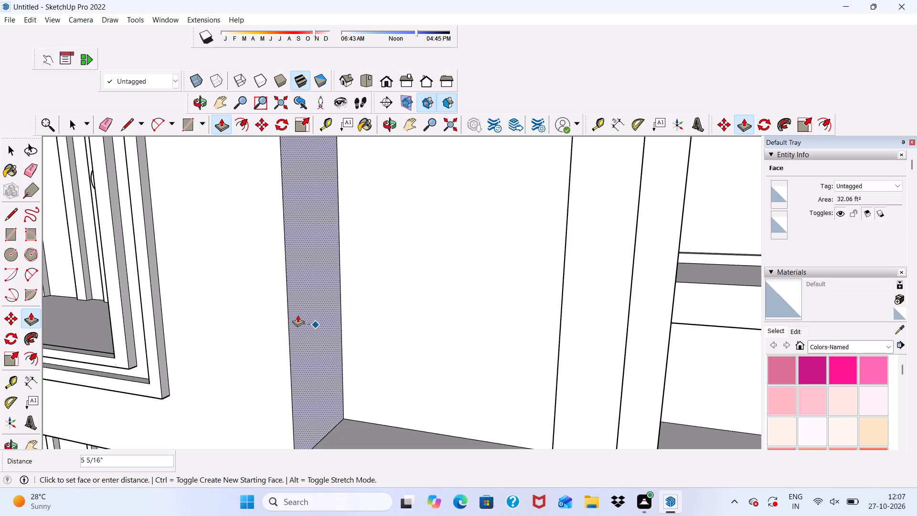
pyautogui.moveTo(298, 315); pyautogui.dragTo(292, 312)
pyautogui.scroll(-15, 291, 306)
pyautogui.moveTo(340, 283); pyautogui.dragTo(368, 166, button='middle')
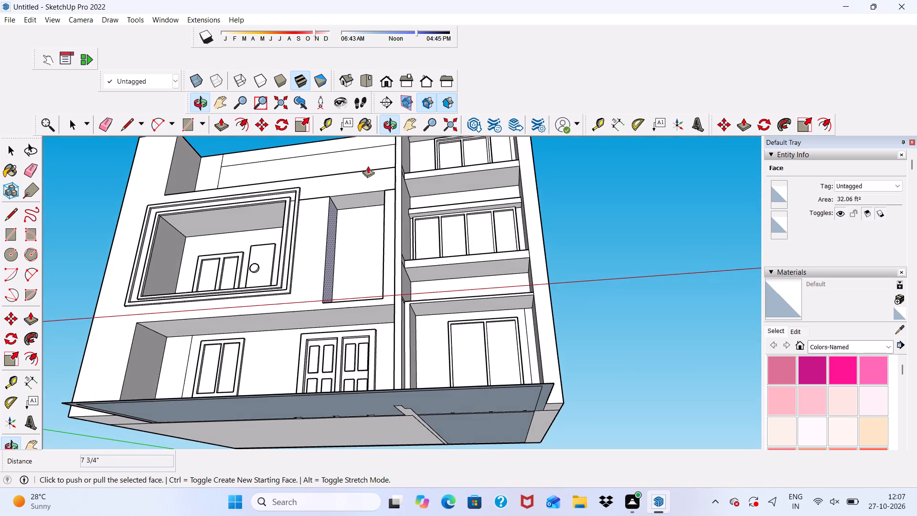
pyautogui.press('space')
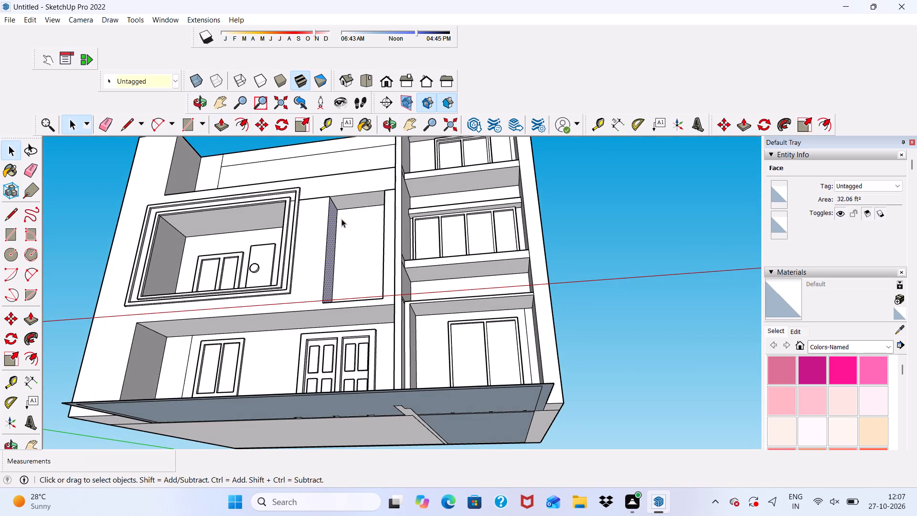
# Erase the horizontal seam line on the wall between the balcony opening's outer frame and the recess's top corner.
pyautogui.scroll(-1, 332, 193)
pyautogui.moveTo(332, 193); pyautogui.dragTo(334, 218, button='middle')
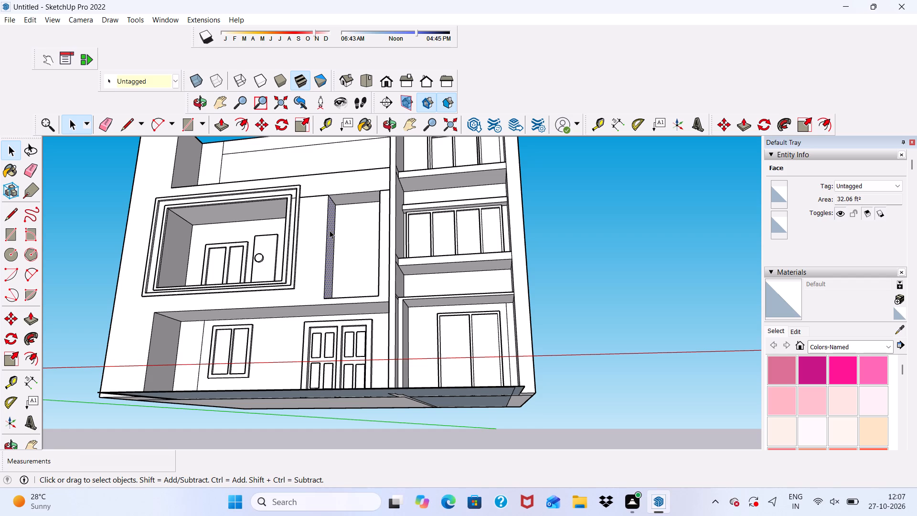
pyautogui.scroll(-4, 102, 367)
pyautogui.scroll(-4, 377, 300)
pyautogui.moveTo(377, 300); pyautogui.dragTo(387, 367, button='middle')
pyautogui.scroll(18, 317, 246)
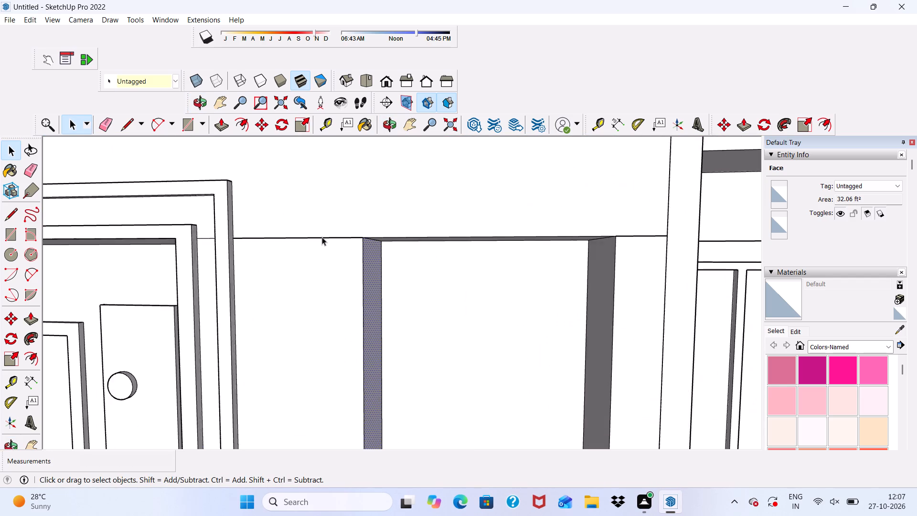
pyautogui.scroll(7, 322, 237)
pyautogui.moveTo(322, 237); pyautogui.dragTo(270, 338, button='middle')
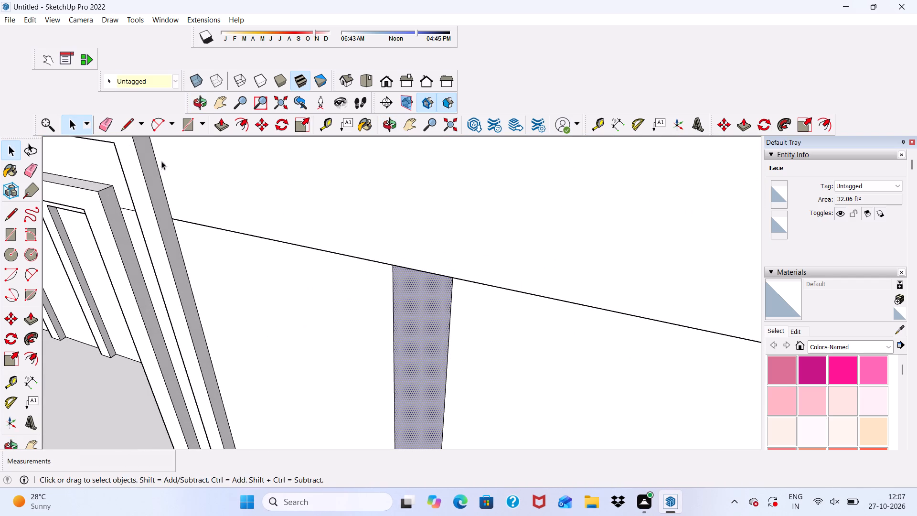
pyautogui.click(101, 120)
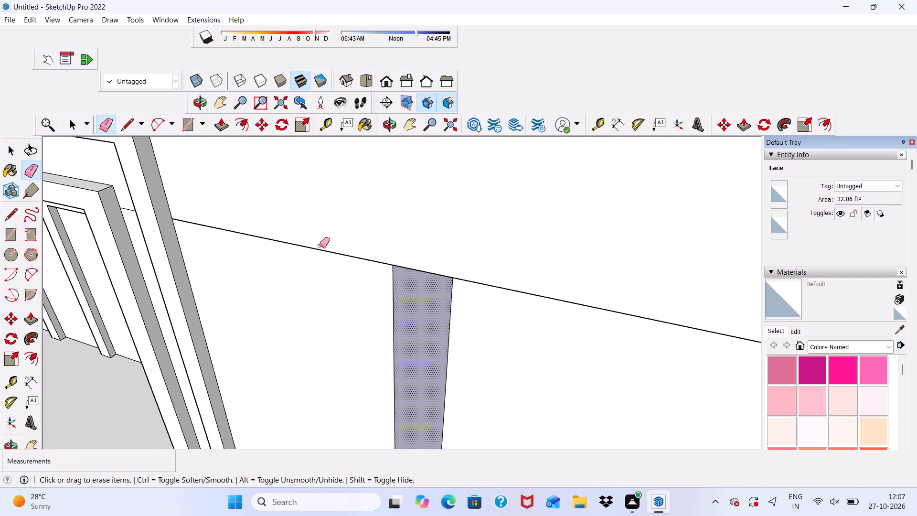
pyautogui.moveTo(320, 246); pyautogui.dragTo(319, 254)
pyautogui.scroll(-1, 288, 302)
pyautogui.moveTo(288, 304); pyautogui.dragTo(318, 209, button='middle')
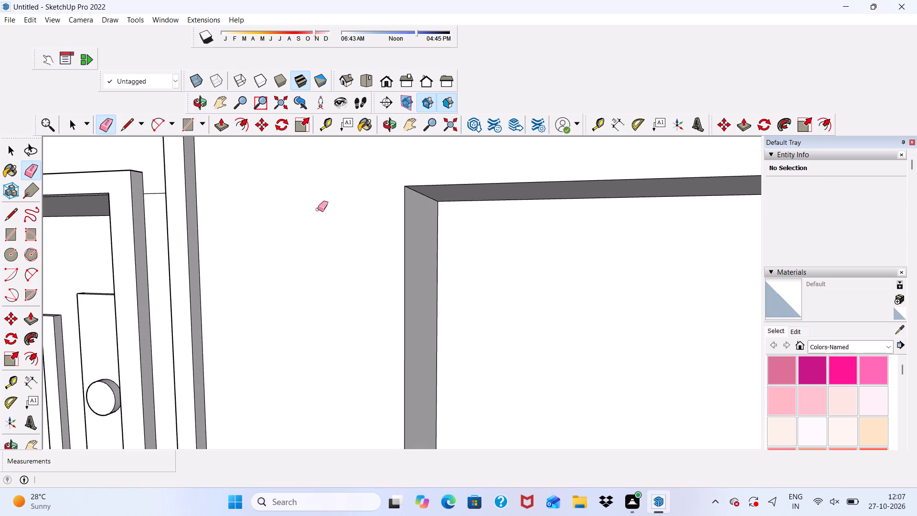
pyautogui.press('space')
# Widen the recess another 1' 1 1/2" or so by pushing the same side face toward the framed balcony opening.
pyautogui.scroll(-6, 318, 206)
pyautogui.moveTo(326, 242); pyautogui.dragTo(362, 176, button='middle')
pyautogui.scroll(4, 362, 176)
pyautogui.scroll(-5, 362, 176)
pyautogui.scroll(1, 420, 360)
pyautogui.moveTo(420, 359); pyautogui.dragTo(346, 407, button='middle')
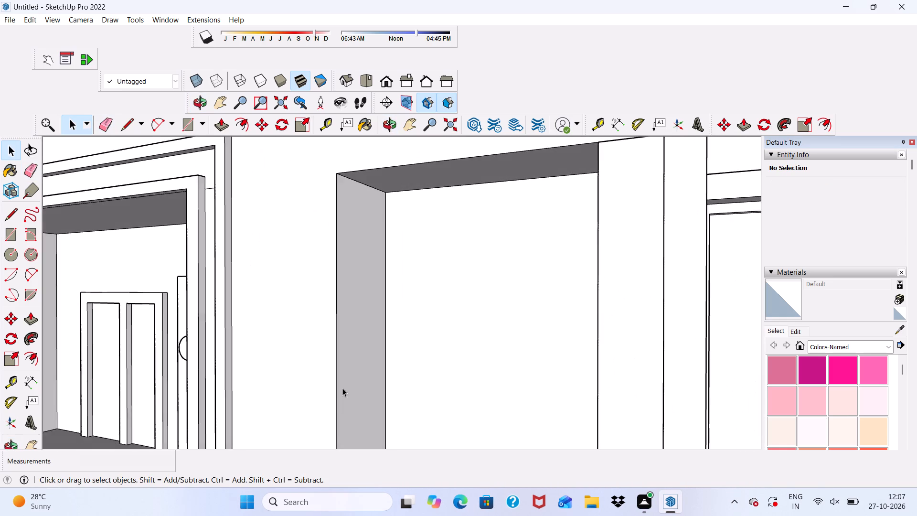
pyautogui.scroll(2, 349, 341)
pyautogui.click(353, 316)
pyautogui.click(218, 120)
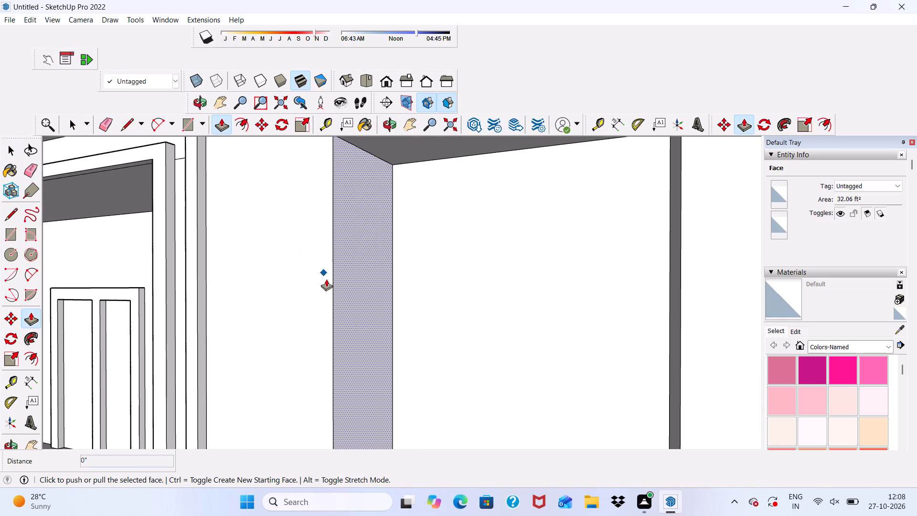
pyautogui.click(338, 284)
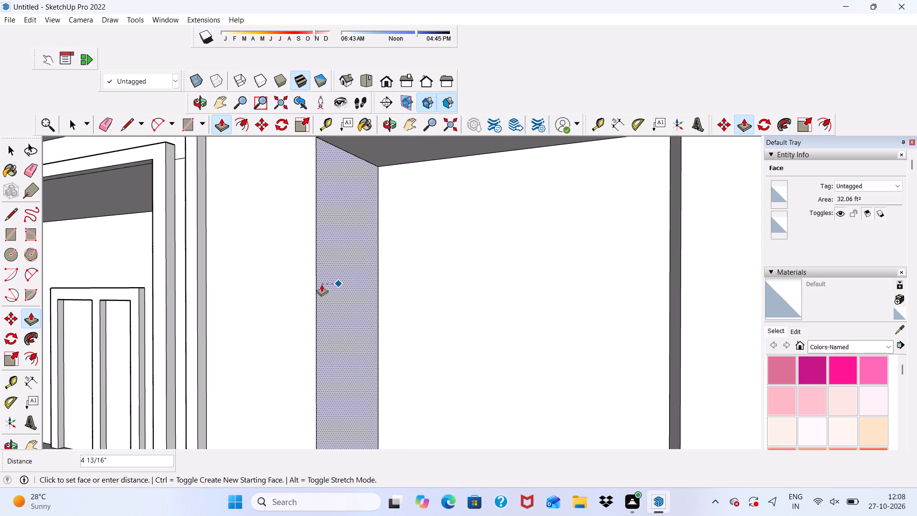
pyautogui.scroll(-9, 312, 280)
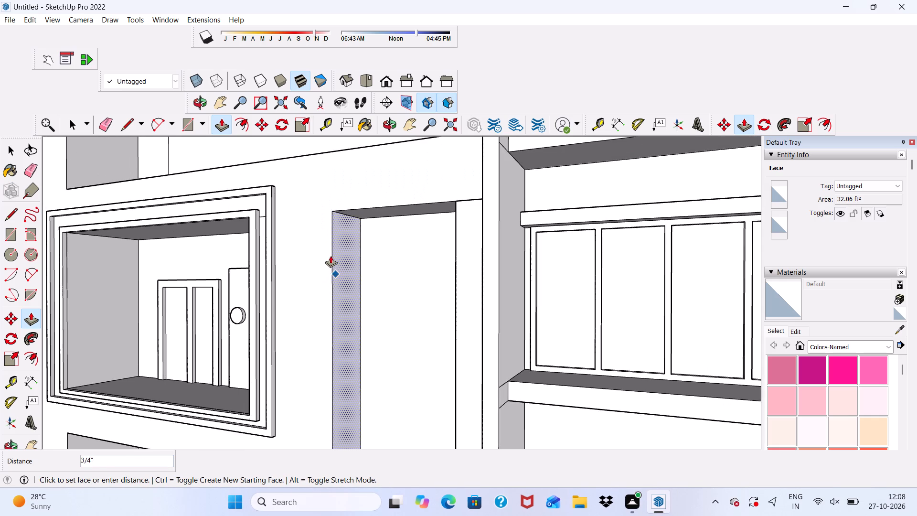
pyautogui.click(315, 265)
pyautogui.scroll(-6, 334, 230)
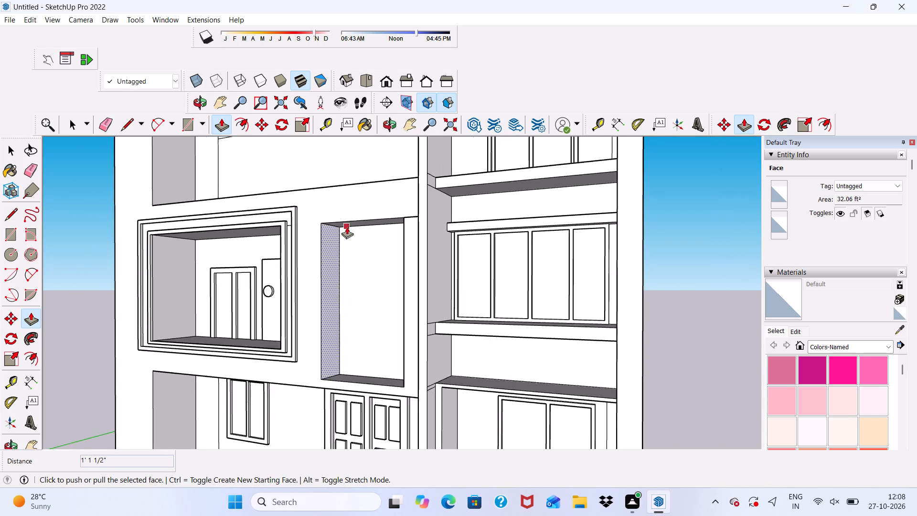
pyautogui.scroll(-2, 347, 227)
pyautogui.moveTo(351, 282); pyautogui.dragTo(417, 279, button='middle')
pyautogui.press('space')
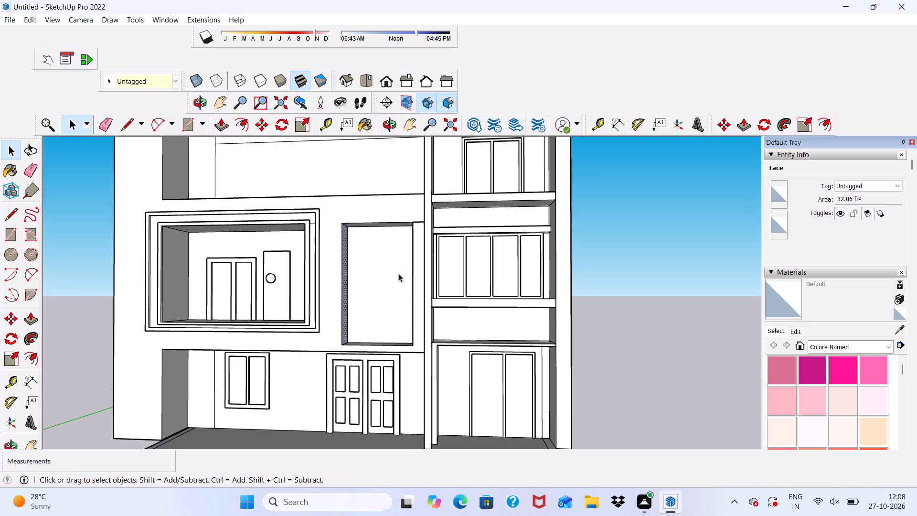
# Examine the widened recess and its proportions against the whole front facade.
pyautogui.scroll(1, 396, 261)
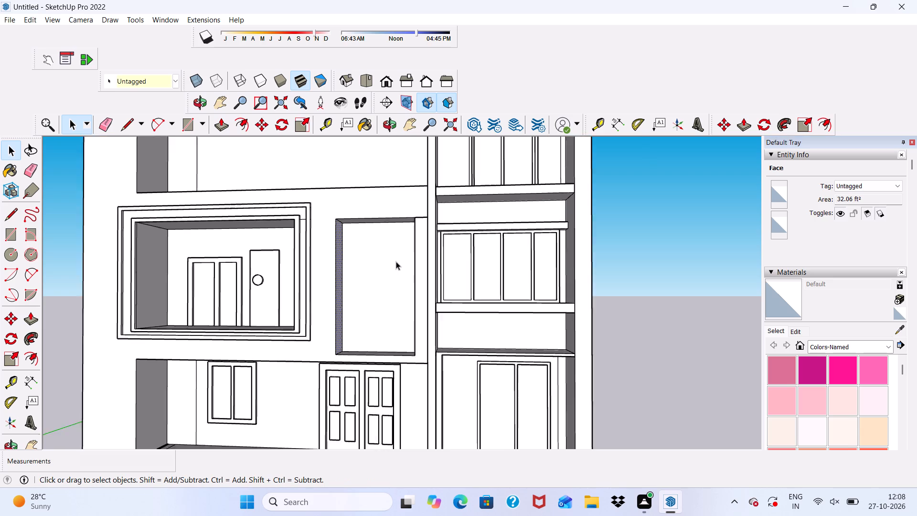
pyautogui.scroll(2, 396, 261)
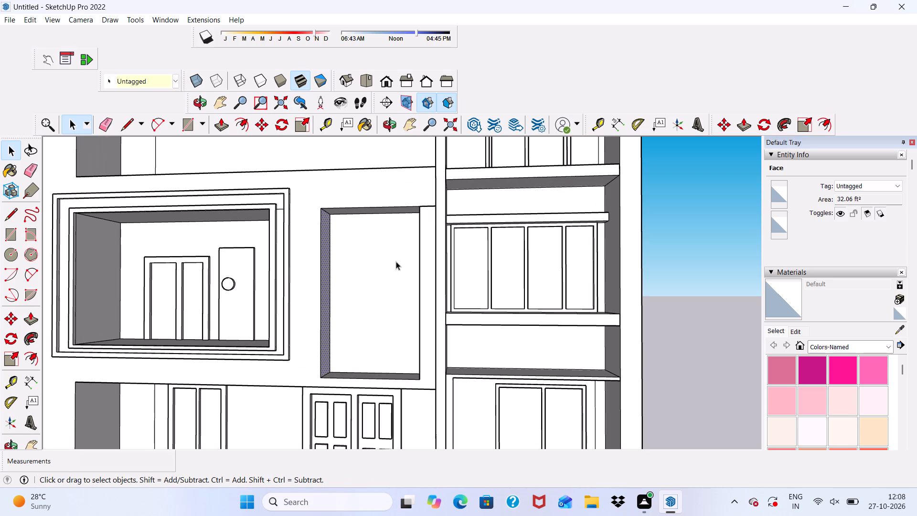
pyautogui.scroll(-3, 396, 261)
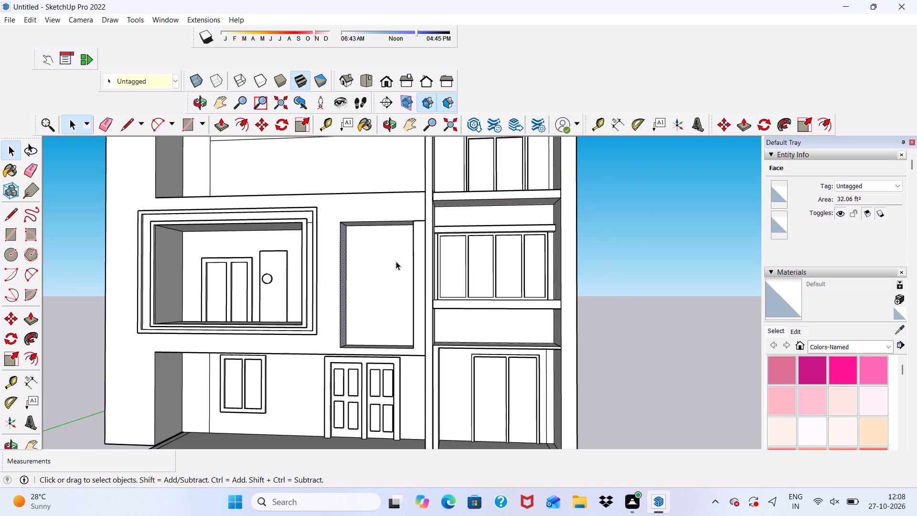
pyautogui.scroll(2, 396, 261)
pyautogui.scroll(-8, 396, 261)
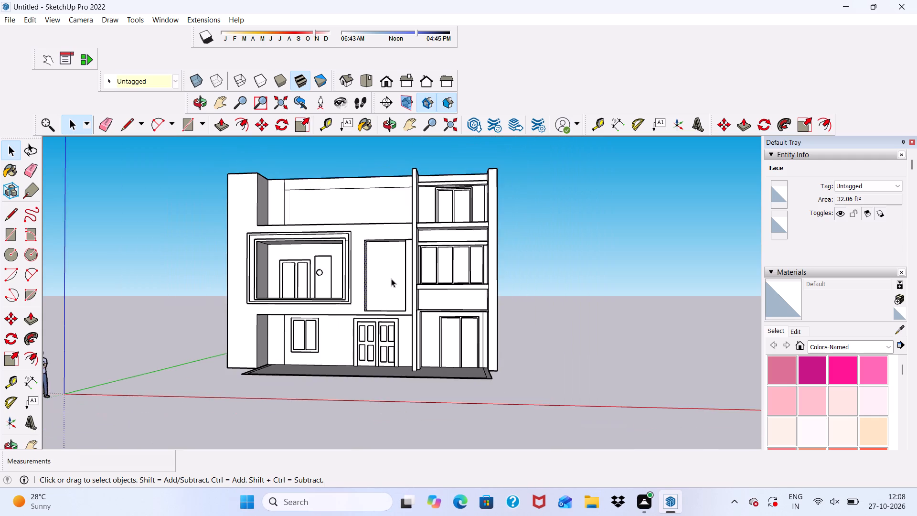
pyautogui.scroll(-5, 391, 279)
pyautogui.scroll(8, 403, 207)
# Push/Pull the top-floor terrace ledge above the balcony opening up about 9' 2 7/8" to the roof edge.
pyautogui.moveTo(374, 232); pyautogui.dragTo(398, 288, button='middle')
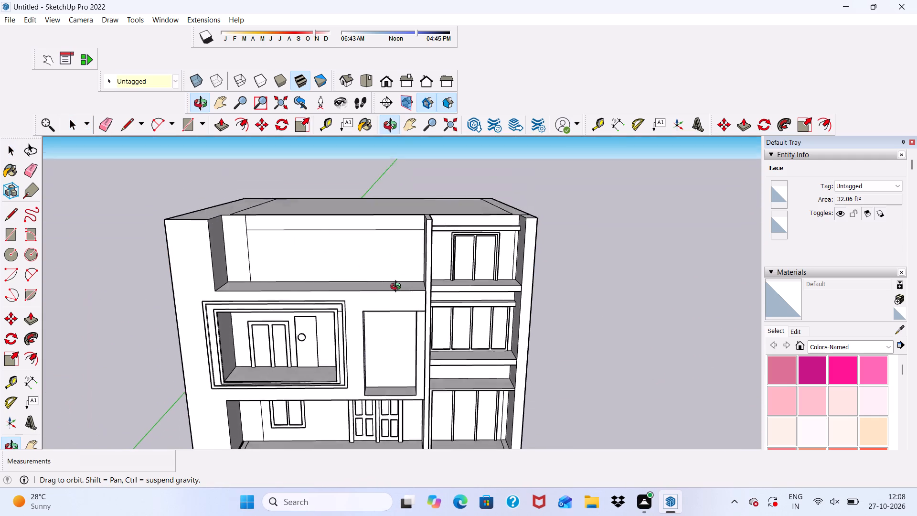
pyautogui.moveTo(398, 288); pyautogui.dragTo(400, 295, button='middle')
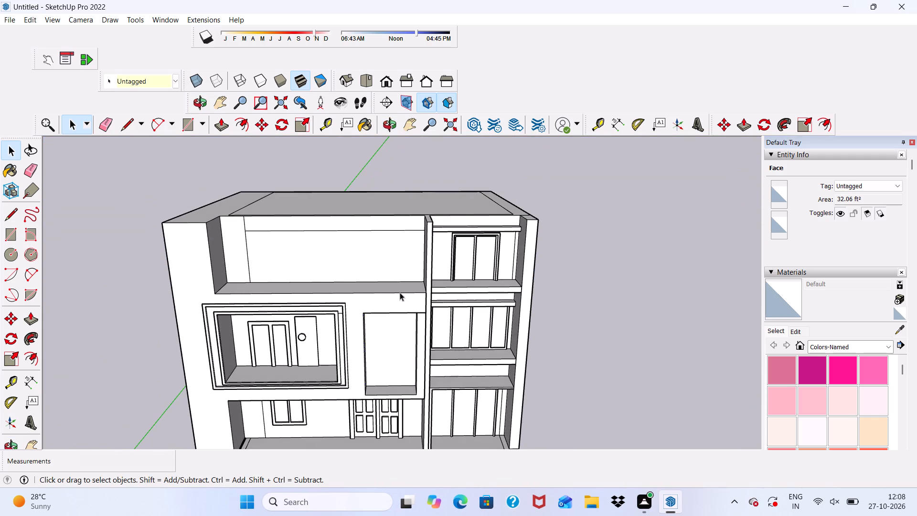
pyautogui.scroll(7, 396, 274)
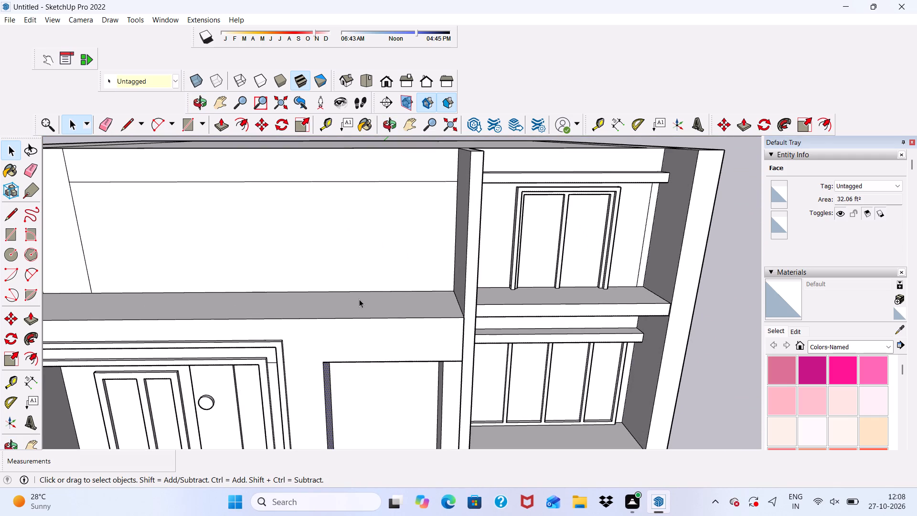
pyautogui.click(356, 302)
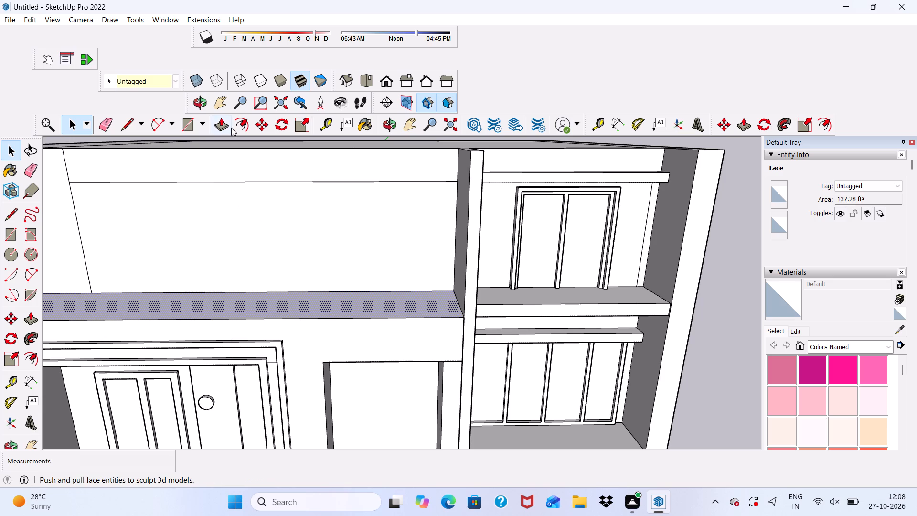
pyautogui.click(224, 126)
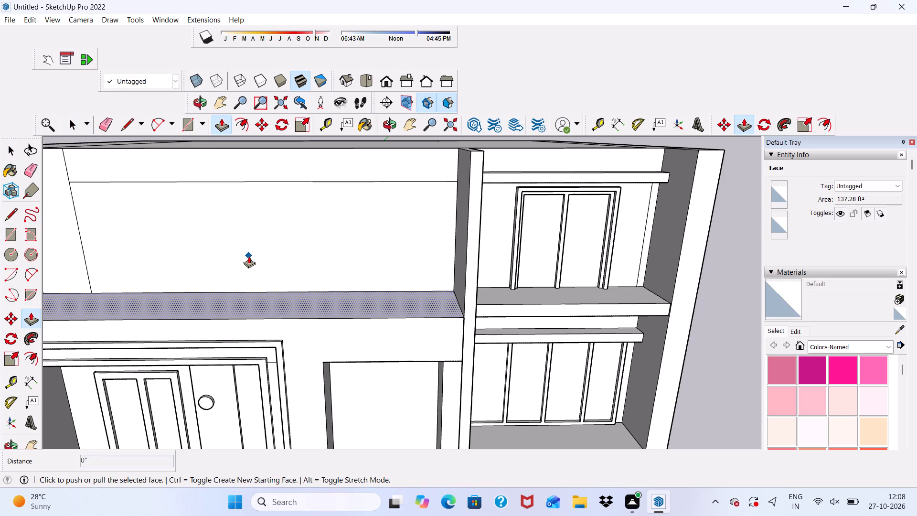
pyautogui.click(238, 304)
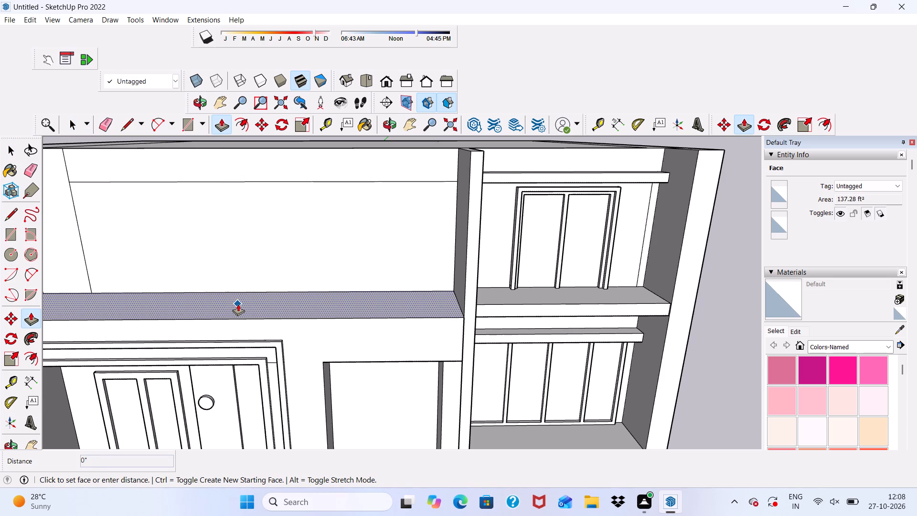
pyautogui.click(276, 143)
pyautogui.scroll(-4, 277, 163)
pyautogui.moveTo(333, 268); pyautogui.dragTo(334, 267, button='middle')
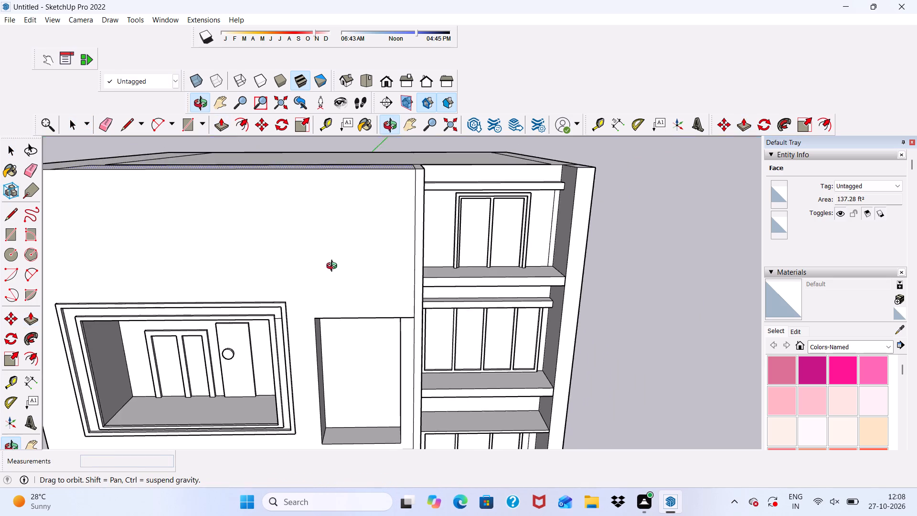
pyautogui.moveTo(334, 267); pyautogui.dragTo(348, 178, button='middle')
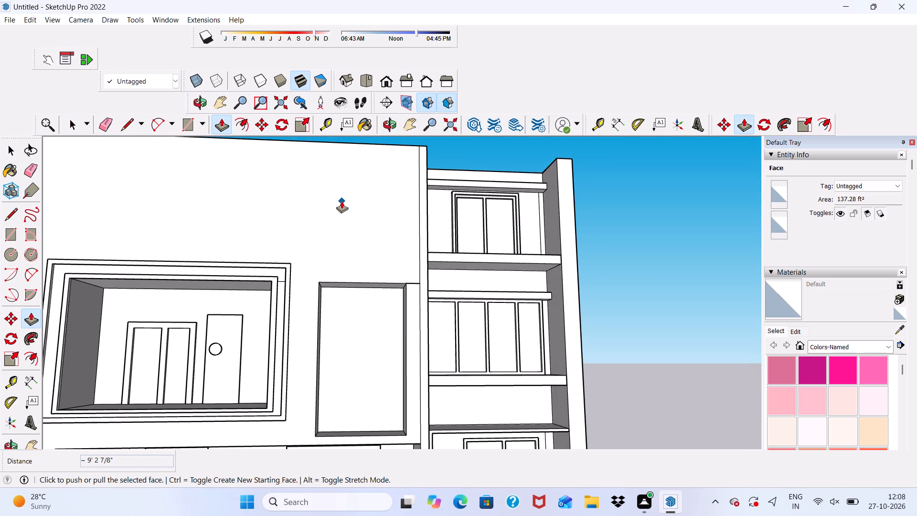
pyautogui.press('space')
pyautogui.scroll(-5, 341, 206)
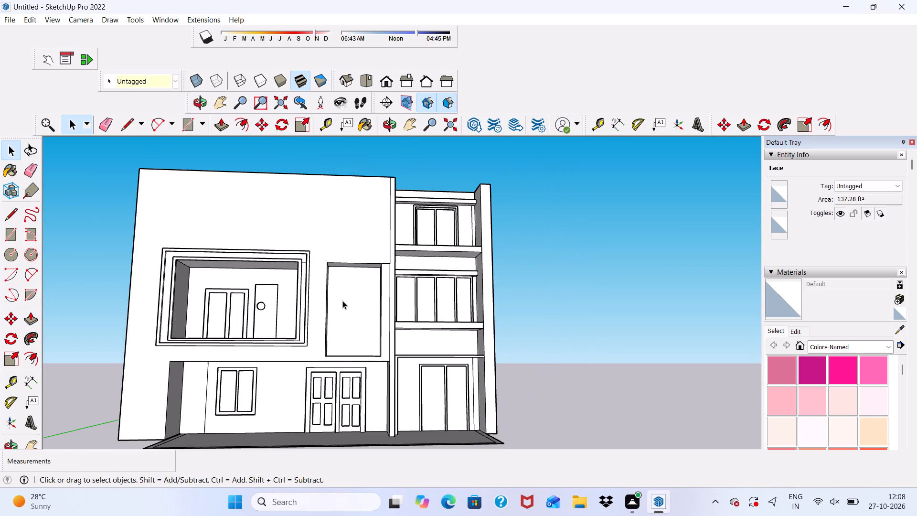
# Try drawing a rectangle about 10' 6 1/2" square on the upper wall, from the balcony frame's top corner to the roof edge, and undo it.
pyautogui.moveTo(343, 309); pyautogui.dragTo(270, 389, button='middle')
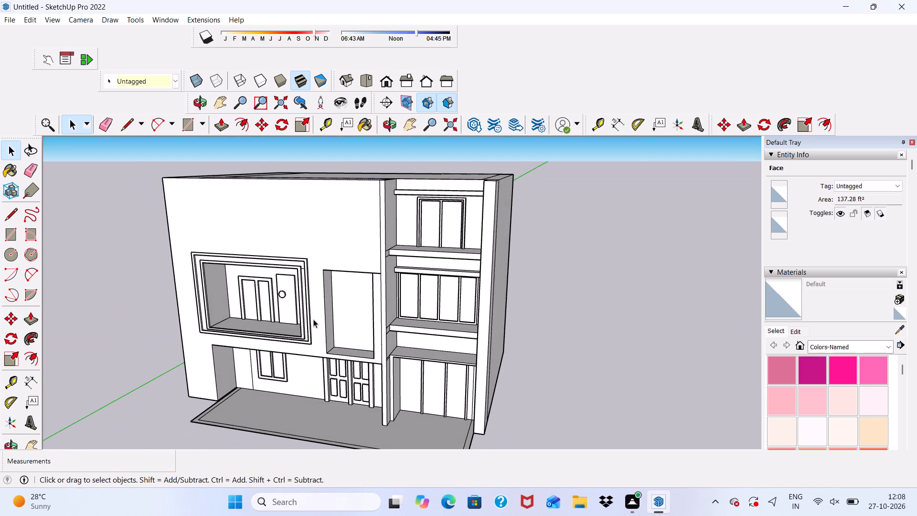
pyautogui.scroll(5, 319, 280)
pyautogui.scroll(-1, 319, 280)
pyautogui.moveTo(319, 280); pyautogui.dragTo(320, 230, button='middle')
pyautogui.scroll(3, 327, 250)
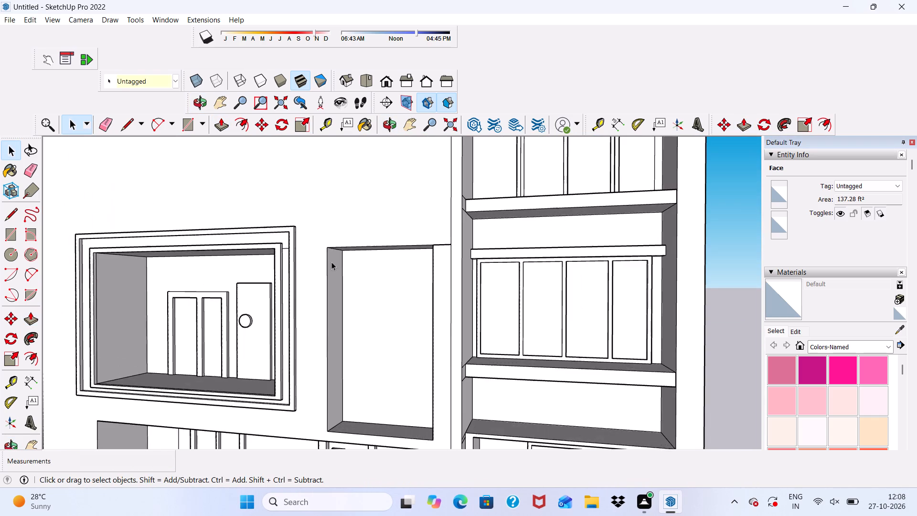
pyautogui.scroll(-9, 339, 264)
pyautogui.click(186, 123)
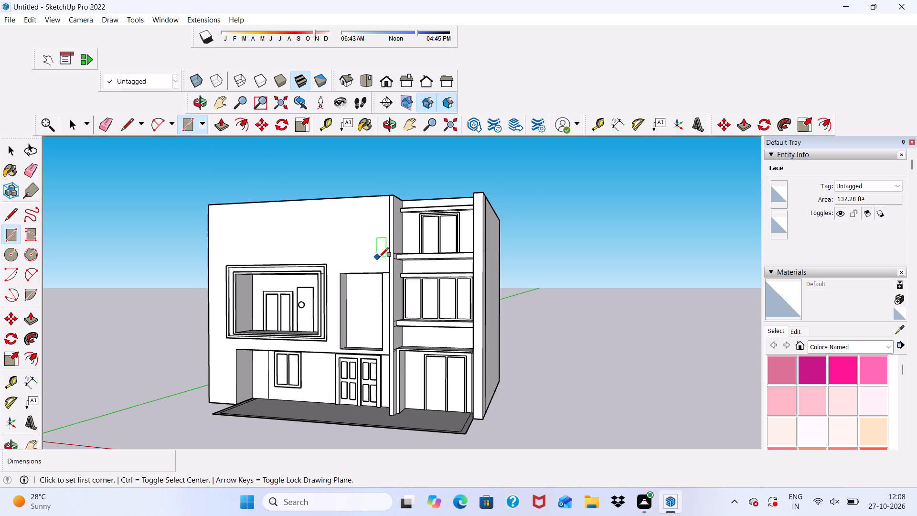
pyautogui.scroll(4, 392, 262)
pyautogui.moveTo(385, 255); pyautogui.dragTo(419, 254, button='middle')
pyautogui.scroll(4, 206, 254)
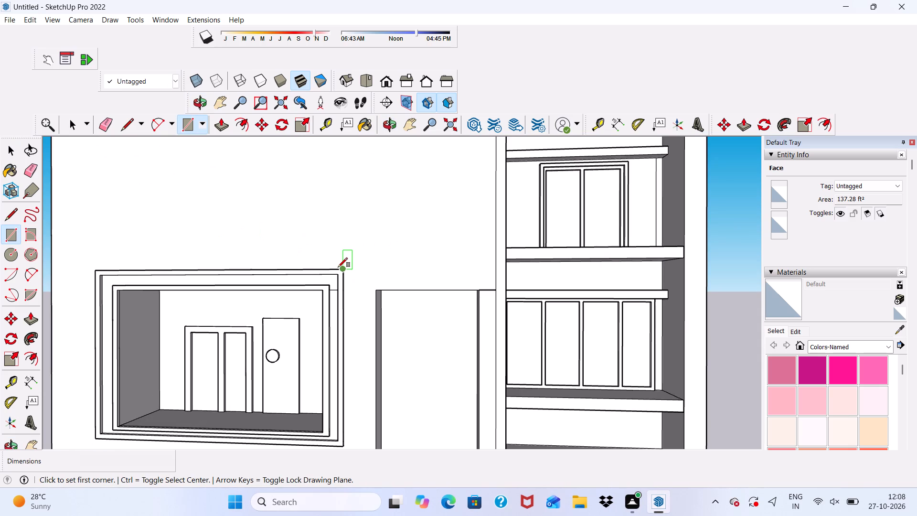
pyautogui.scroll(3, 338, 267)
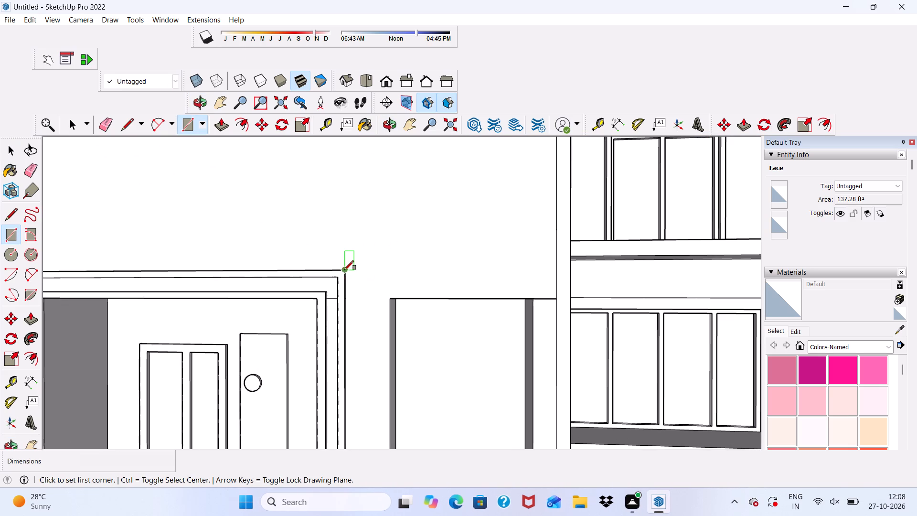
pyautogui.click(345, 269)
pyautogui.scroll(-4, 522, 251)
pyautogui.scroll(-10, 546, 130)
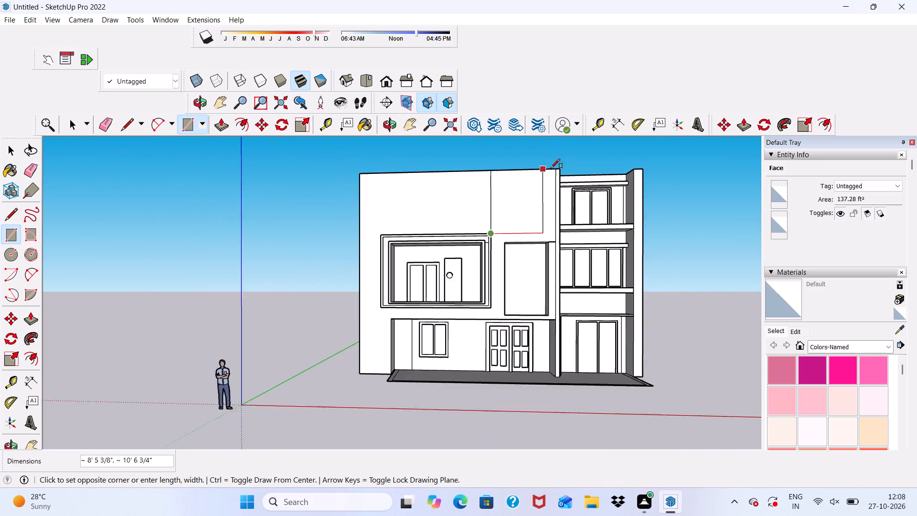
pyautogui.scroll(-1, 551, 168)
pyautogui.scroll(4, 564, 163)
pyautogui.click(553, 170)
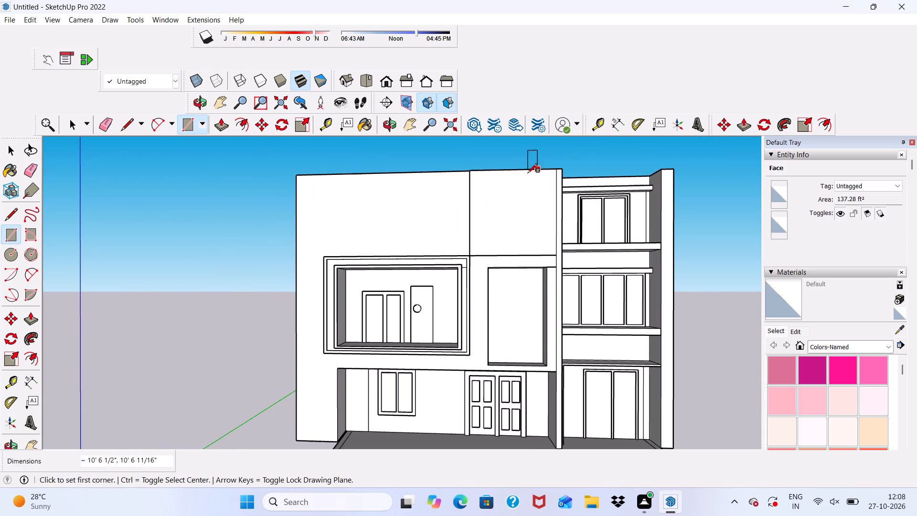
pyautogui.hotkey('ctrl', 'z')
# Draw a rectangle about 10' 6 11/16" by 10' 6 1/2" on the upper wall from the balcony frame's top corner to the roof edge beside the pillar.
pyautogui.scroll(6, 480, 241)
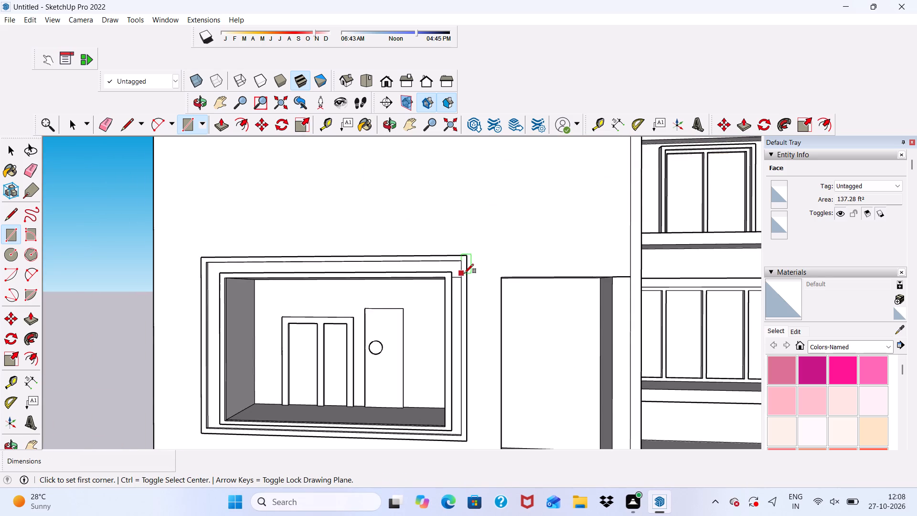
pyautogui.moveTo(464, 273); pyautogui.dragTo(432, 349, button='middle')
pyautogui.scroll(19, 457, 297)
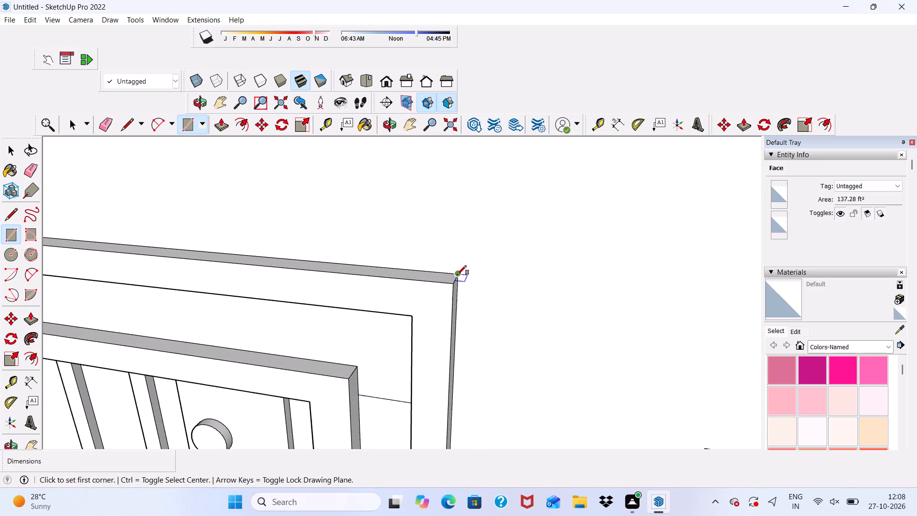
pyautogui.click(457, 275)
pyautogui.scroll(-9, 449, 240)
pyautogui.scroll(-8, 445, 282)
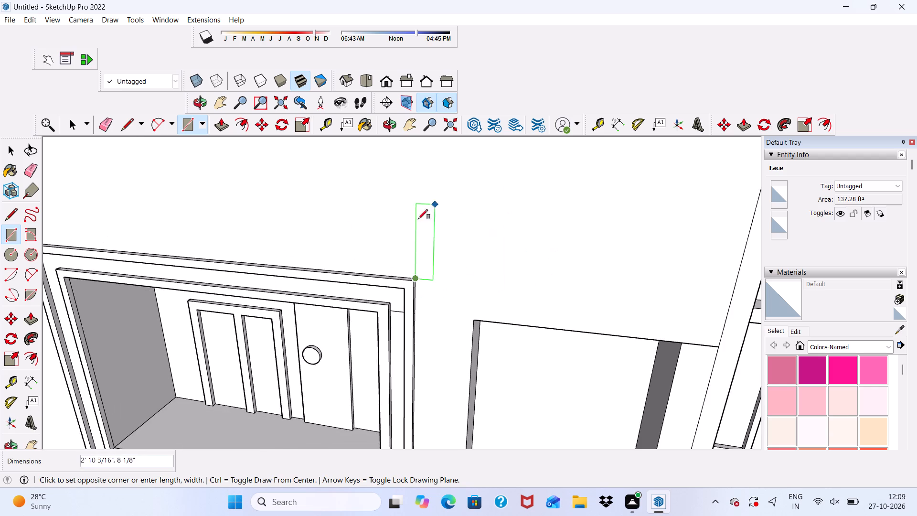
pyautogui.scroll(-3, 418, 219)
pyautogui.scroll(-5, 532, 210)
pyautogui.scroll(-4, 567, 186)
pyautogui.scroll(-10, 526, 213)
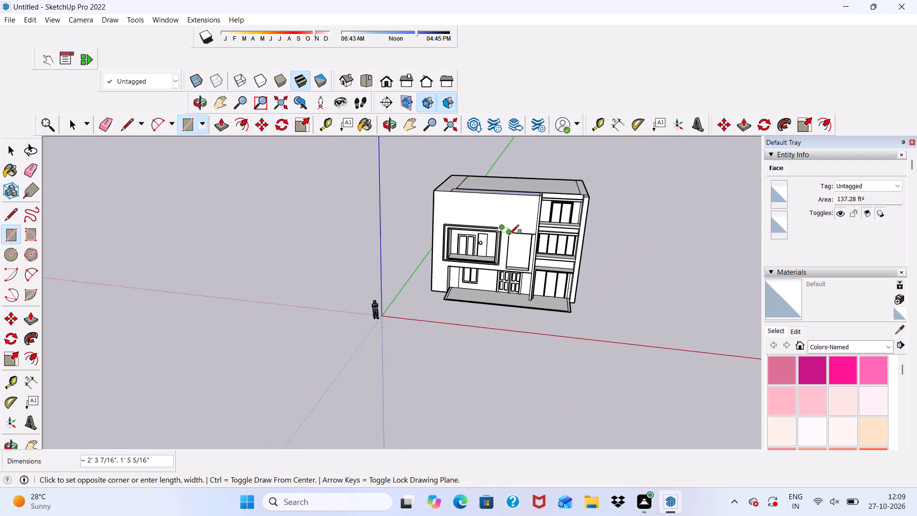
pyautogui.scroll(15, 526, 203)
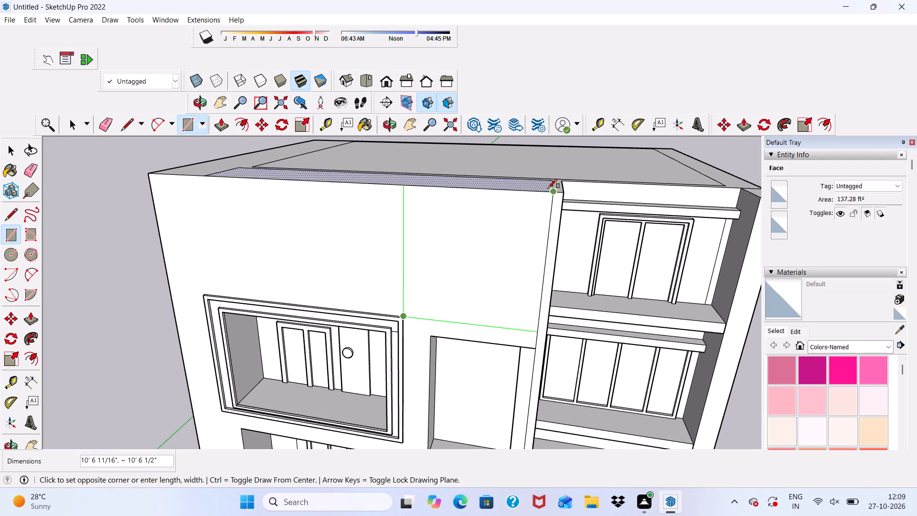
pyautogui.click(548, 188)
pyautogui.scroll(-1, 495, 284)
pyautogui.moveTo(494, 290); pyautogui.dragTo(503, 200, button='middle')
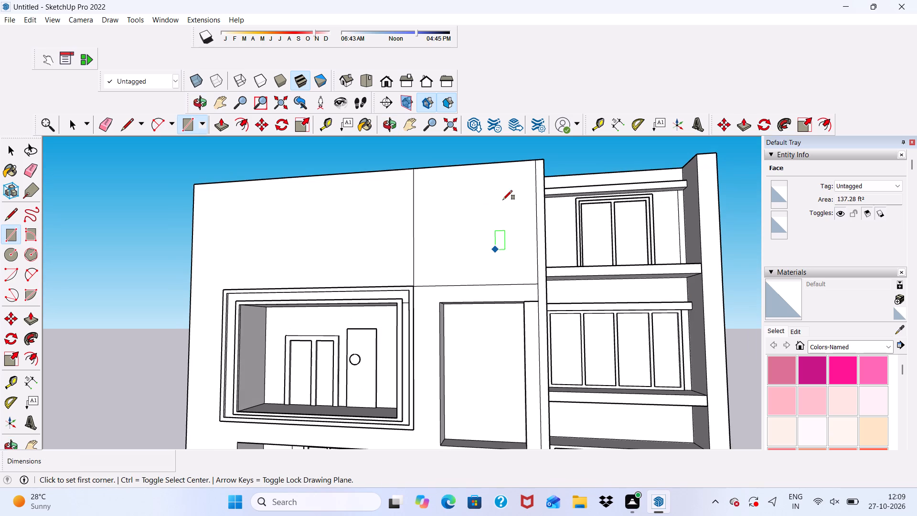
pyautogui.press('space')
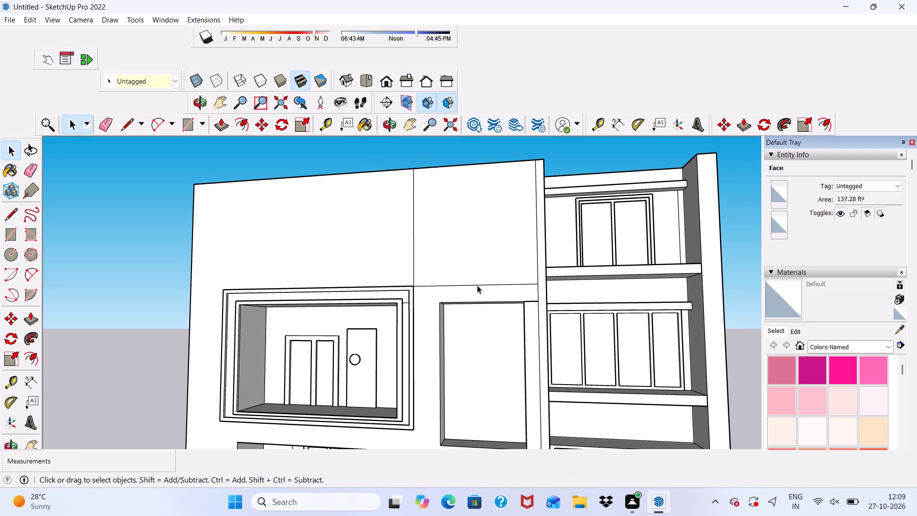
# Draw a rectangle about 10' 6 1/2" by 5' 5/16" on the raised block's top face, directly above the new wall rectangle.
pyautogui.click(185, 123)
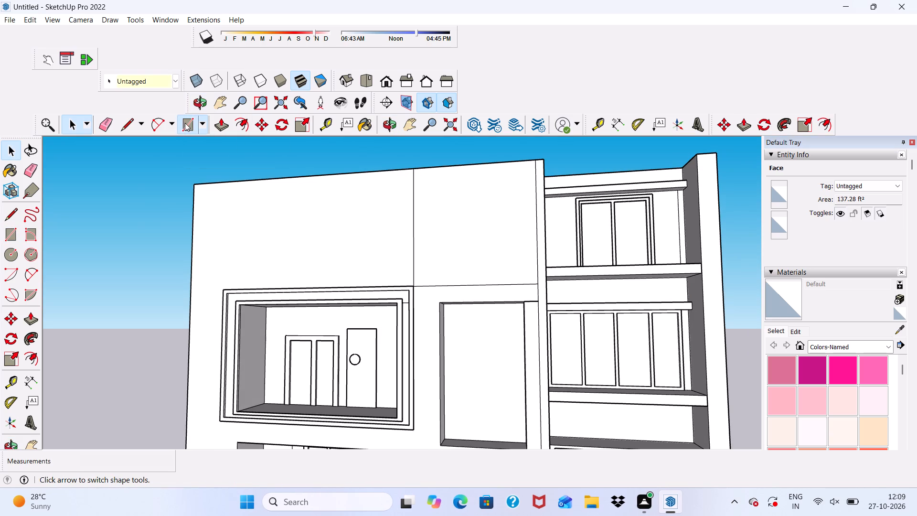
pyautogui.moveTo(512, 263); pyautogui.dragTo(478, 416, button='middle')
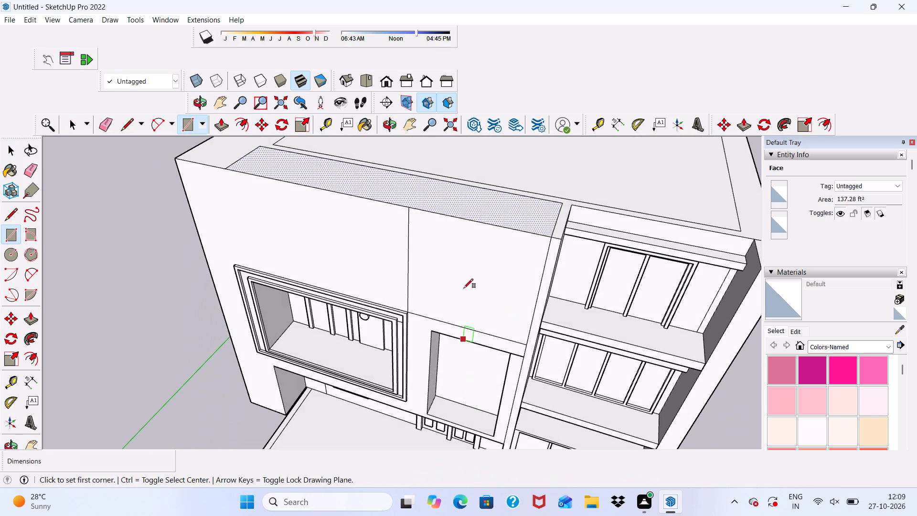
pyautogui.press('space')
pyautogui.click(461, 208)
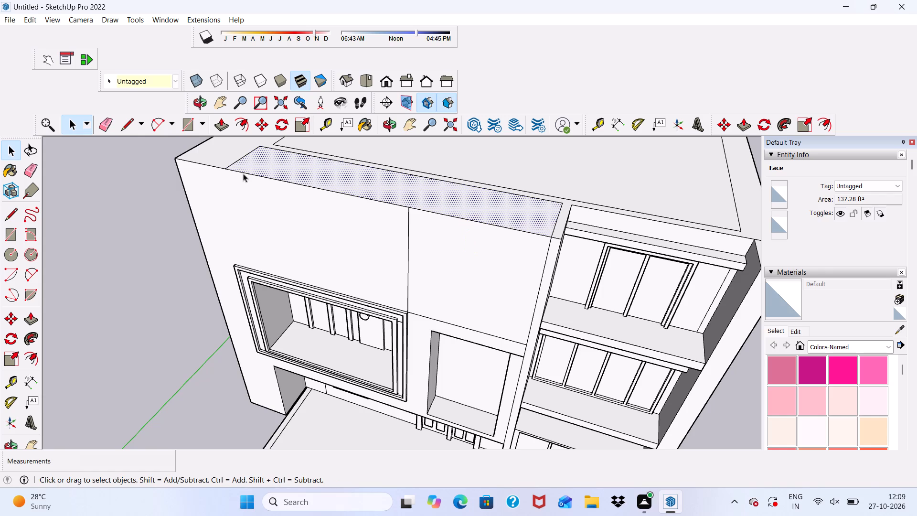
pyautogui.click(188, 127)
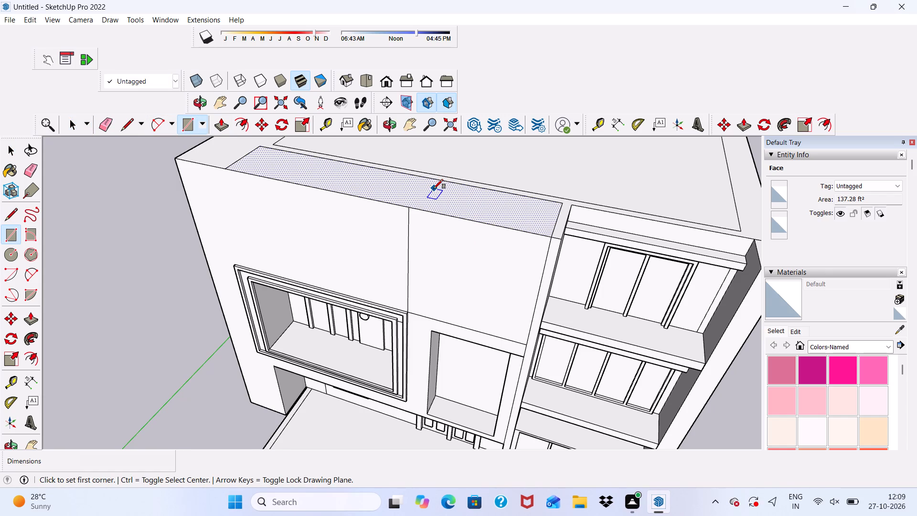
pyautogui.scroll(4, 434, 189)
pyautogui.click(396, 218)
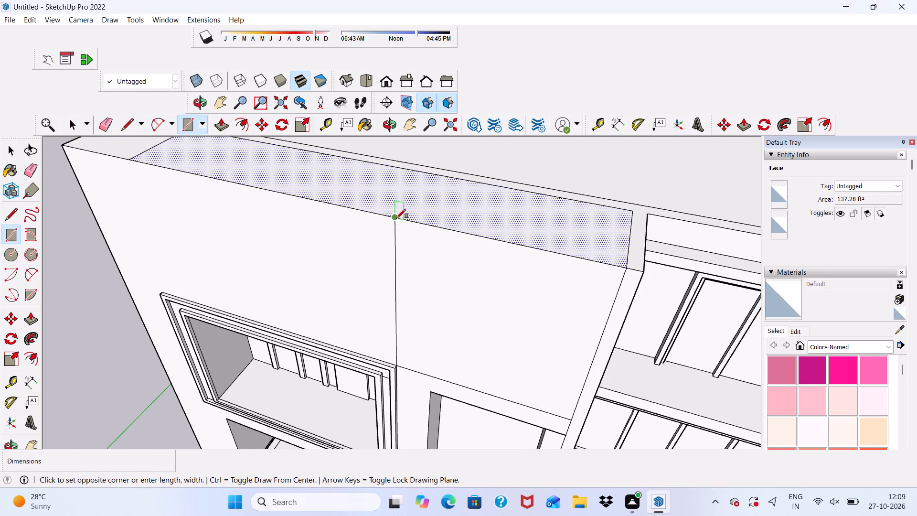
pyautogui.click(632, 211)
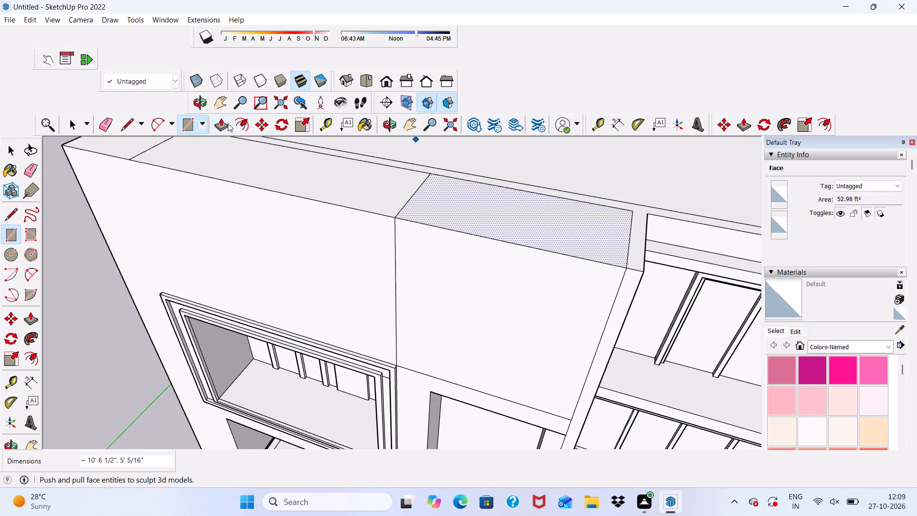
# Push/Pull the new roof rectangle up about 11' to form a tower block above the tall recess.
pyautogui.click(223, 122)
pyautogui.scroll(3, 468, 226)
pyautogui.click(470, 219)
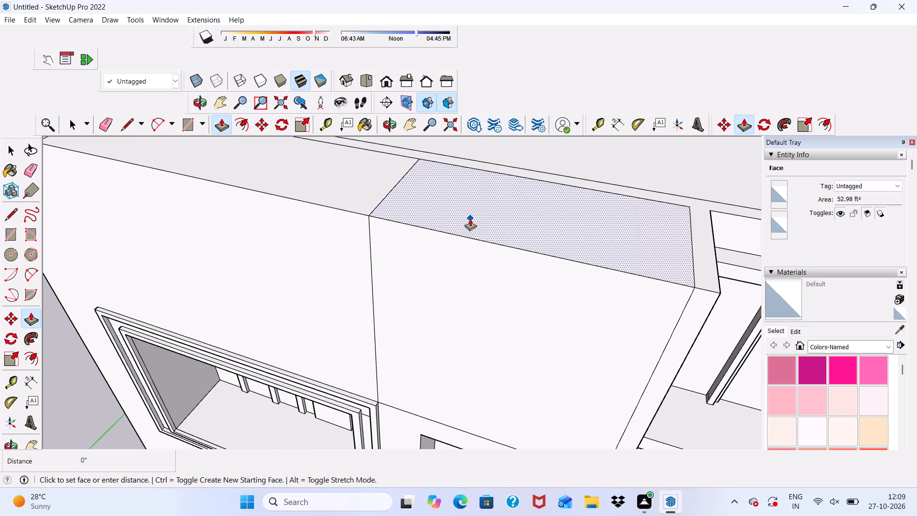
pyautogui.scroll(-4, 471, 170)
pyautogui.scroll(-20, 475, 182)
pyautogui.scroll(-3, 475, 182)
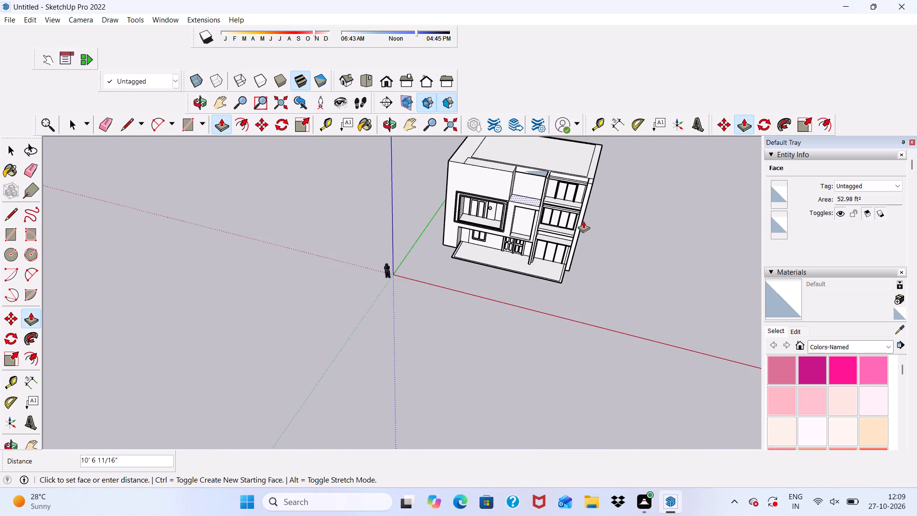
pyautogui.moveTo(583, 221); pyautogui.dragTo(589, 114, button='middle')
pyautogui.scroll(9, 557, 153)
pyautogui.scroll(4, 487, 145)
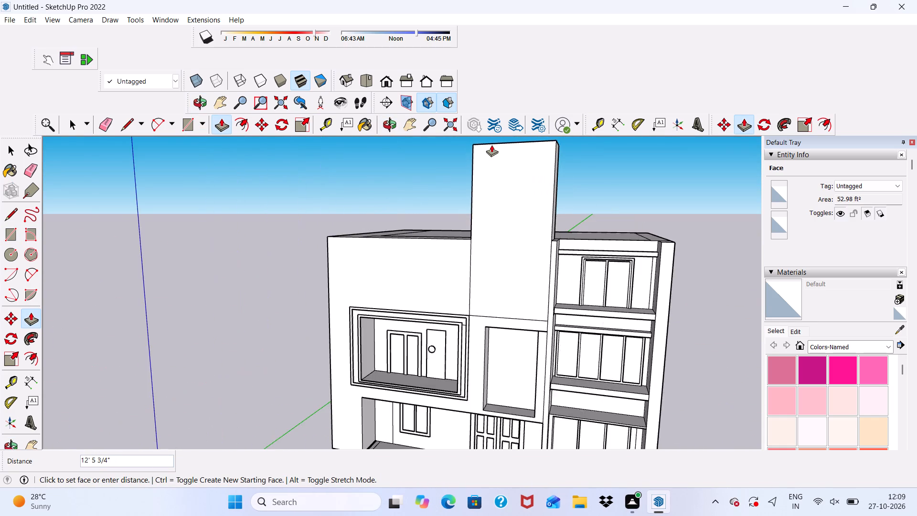
pyautogui.scroll(3, 491, 145)
pyautogui.scroll(-3, 489, 148)
pyautogui.scroll(1, 490, 150)
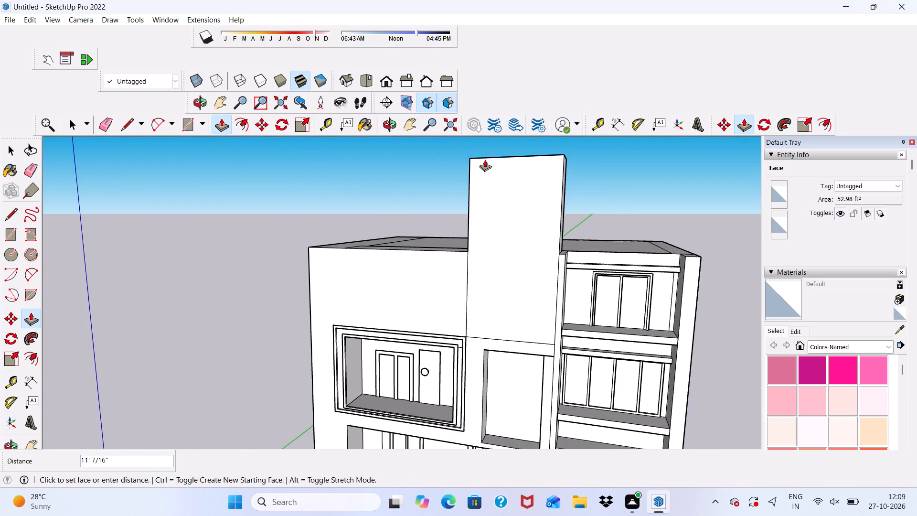
pyautogui.click(484, 163)
pyautogui.scroll(-1, 496, 226)
pyautogui.moveTo(496, 226); pyautogui.dragTo(667, 247, button='middle')
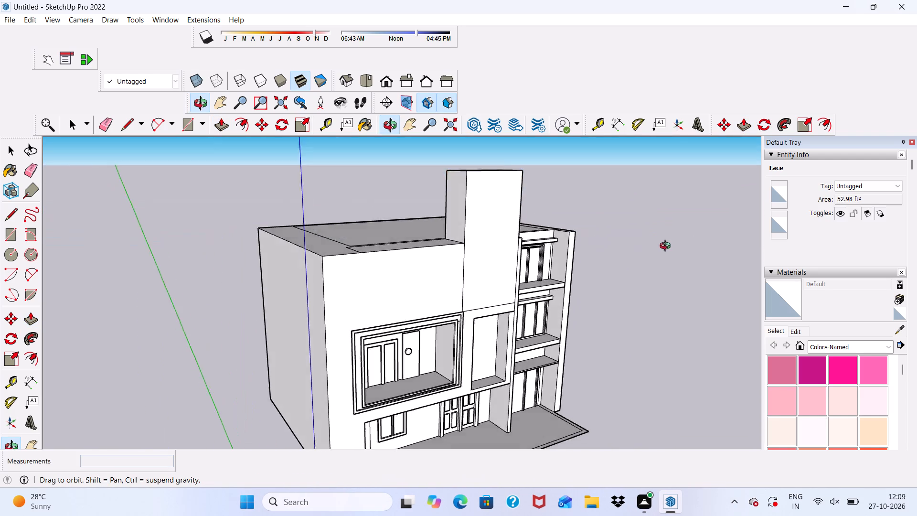
pyautogui.moveTo(667, 247); pyautogui.dragTo(548, 216, button='middle')
pyautogui.scroll(4, 510, 419)
pyautogui.press('space')
pyautogui.moveTo(512, 364); pyautogui.dragTo(505, 279, button='middle')
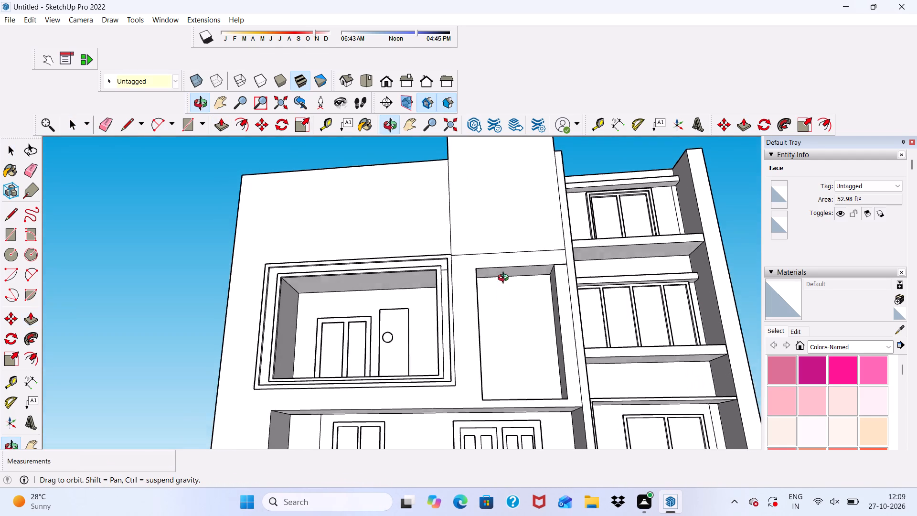
# Erase the horizontal edge separating the tower's front face from the wall above the tall recess.
pyautogui.moveTo(505, 279); pyautogui.dragTo(511, 262, button='middle')
pyautogui.click(107, 118)
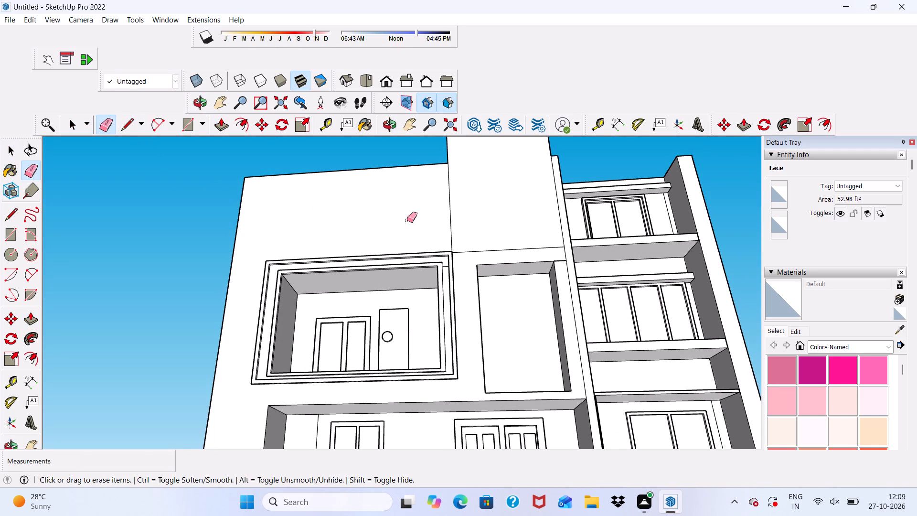
pyautogui.moveTo(491, 248); pyautogui.dragTo(492, 254)
pyautogui.scroll(-1, 532, 317)
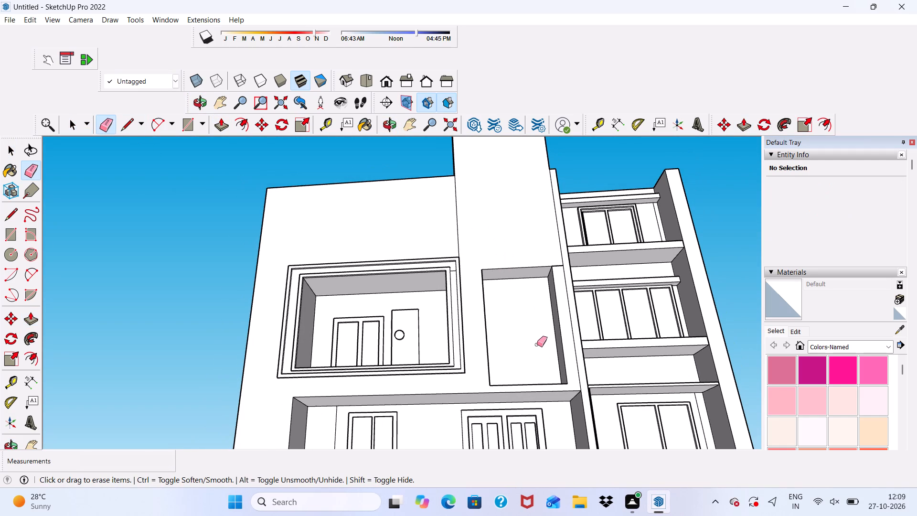
pyautogui.press('space')
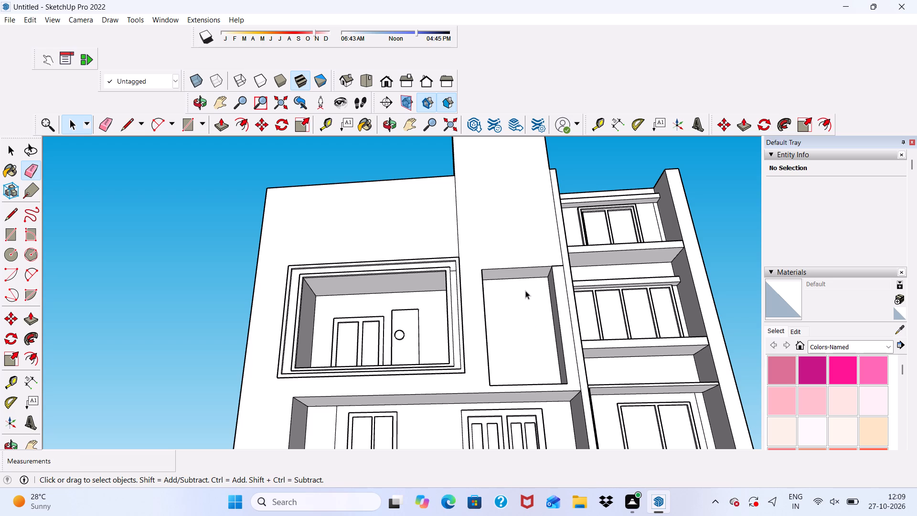
# Push/Pull the top inner face of the tall recess up about 19' 5 13/16" so the recess extends into the tower.
pyautogui.scroll(1, 525, 290)
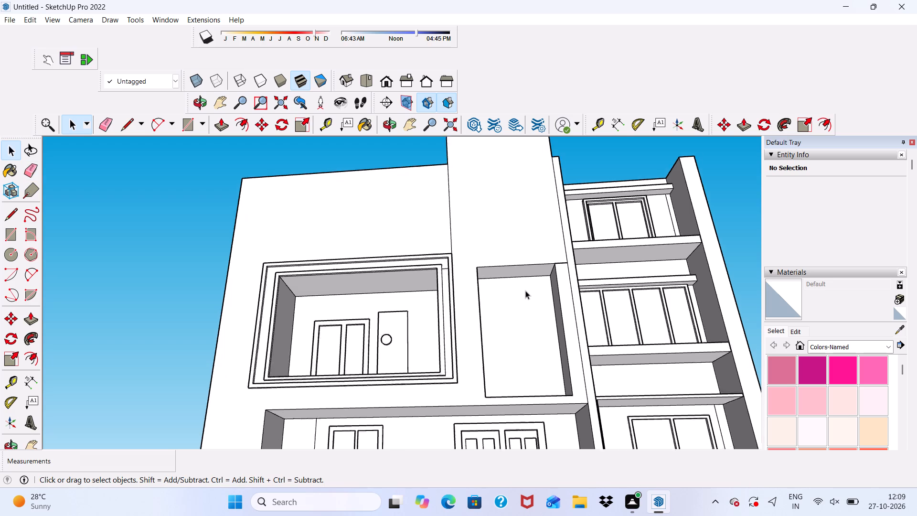
pyautogui.scroll(4, 525, 290)
pyautogui.click(516, 266)
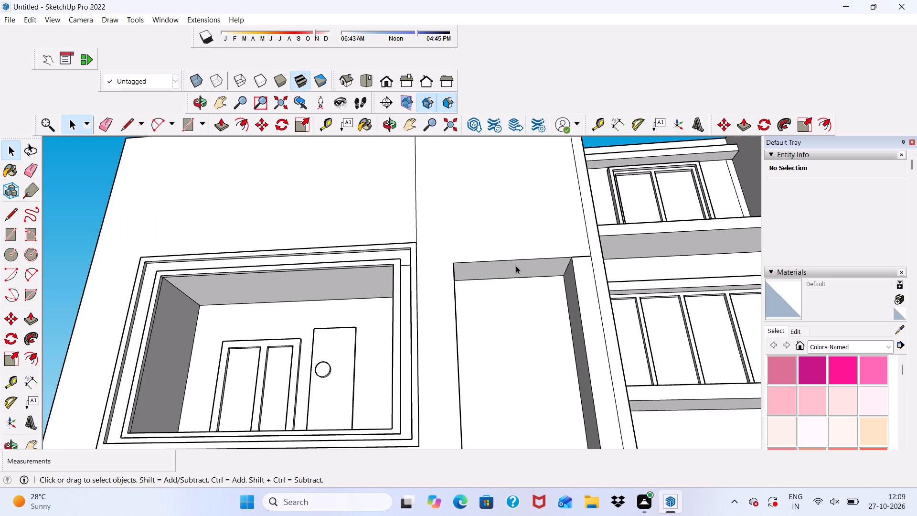
pyautogui.click(219, 123)
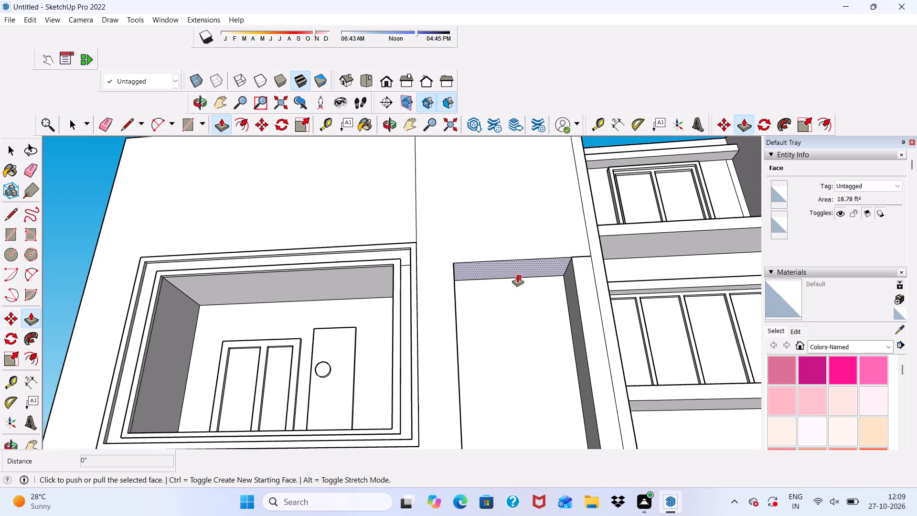
pyautogui.click(516, 268)
pyautogui.scroll(-10, 521, 201)
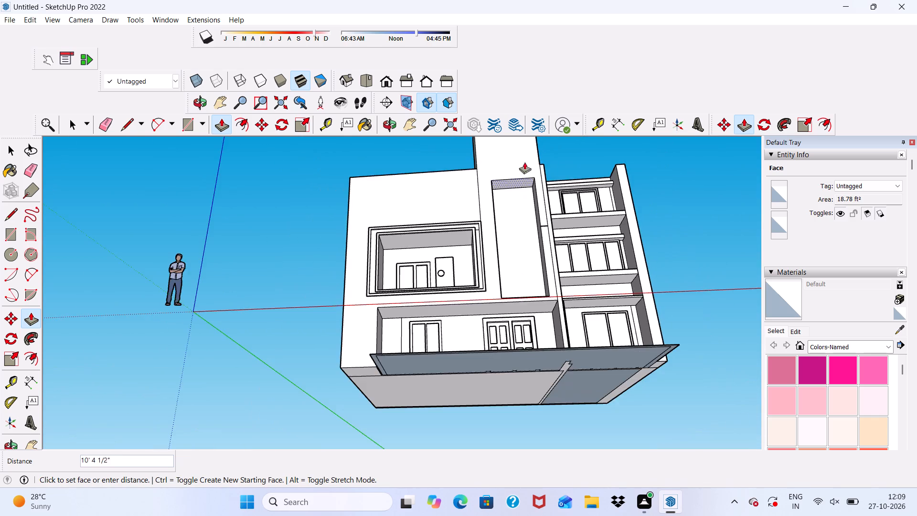
pyautogui.scroll(2, 524, 157)
pyautogui.scroll(-5, 524, 157)
pyautogui.scroll(-5, 522, 210)
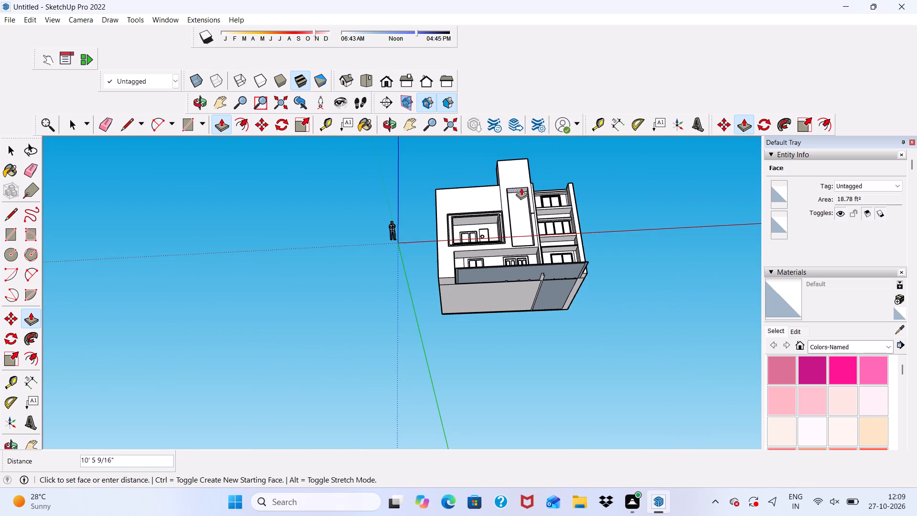
pyautogui.scroll(3, 522, 163)
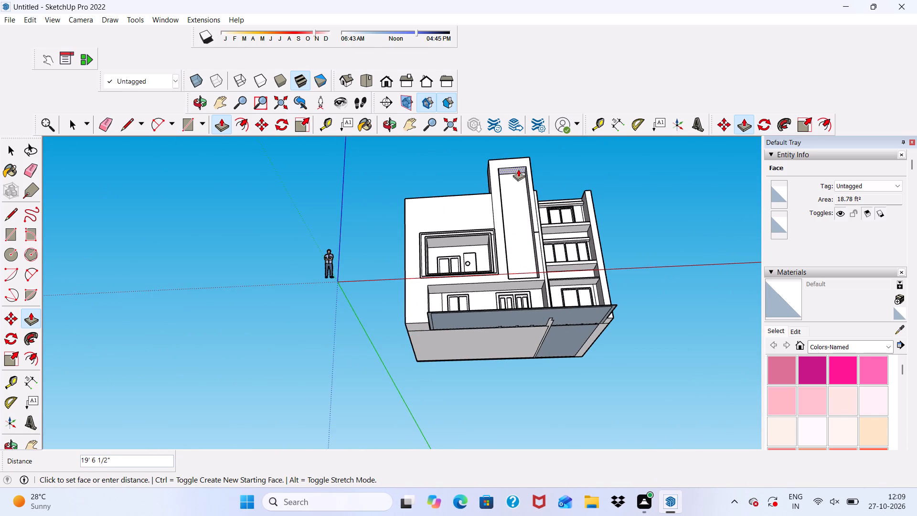
pyautogui.scroll(3, 518, 169)
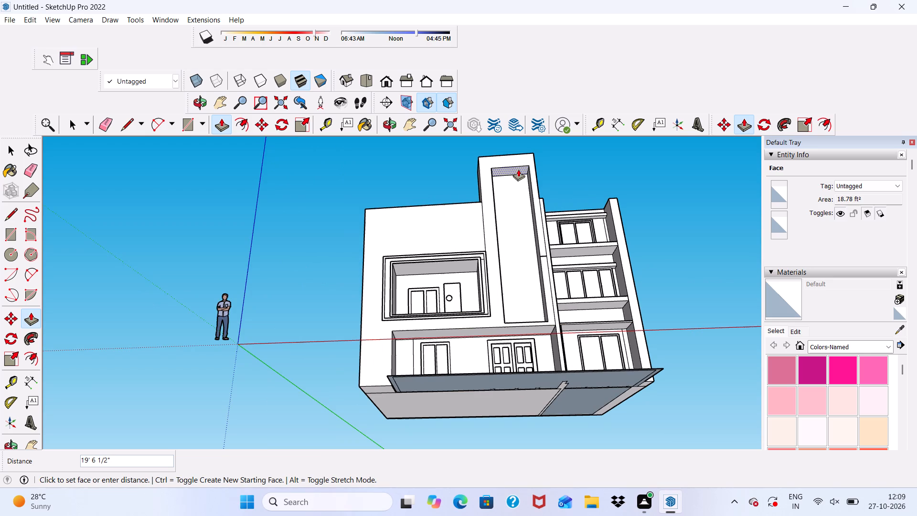
pyautogui.scroll(-1, 521, 165)
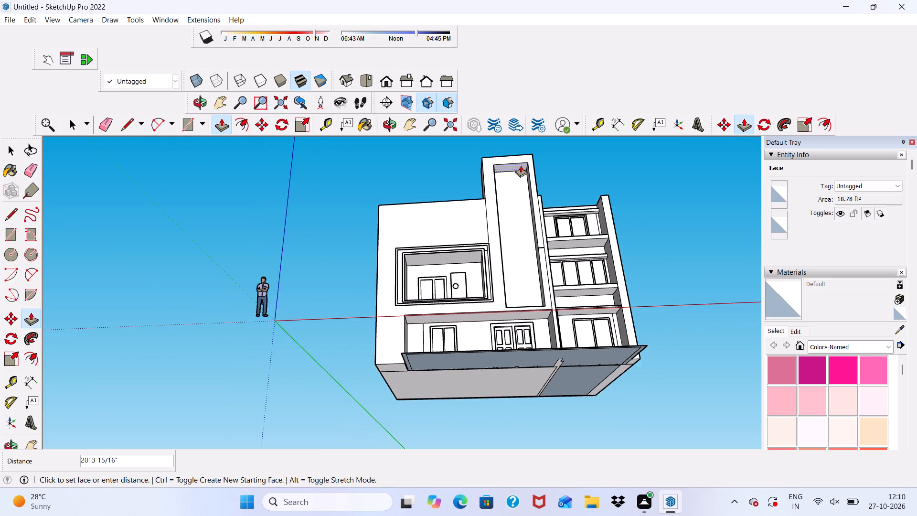
pyautogui.scroll(-2, 521, 165)
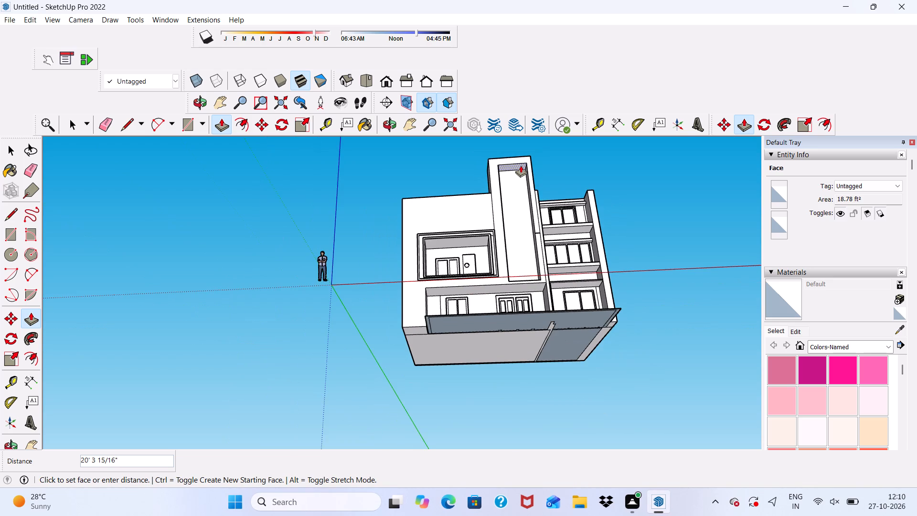
pyautogui.click(520, 168)
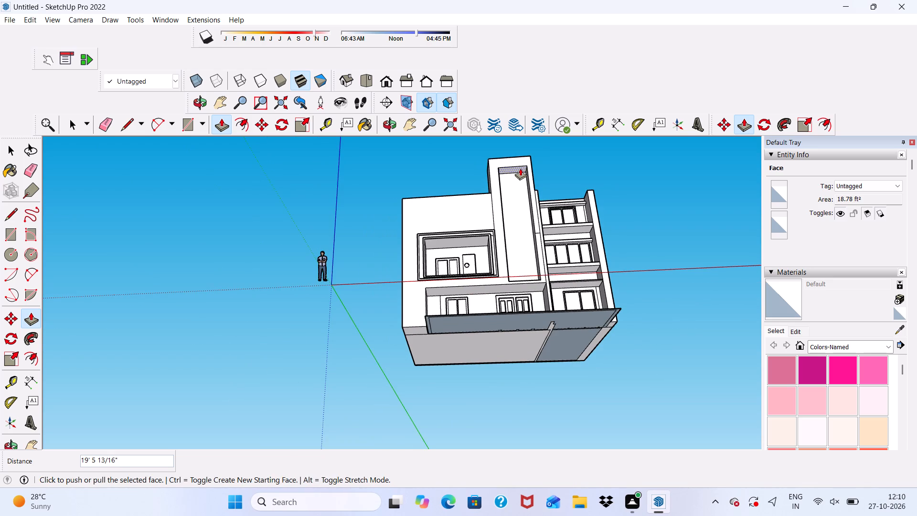
# Push/Pull the tower's side face above the balcony-side roof outward about 4' 4 9/16" to widen the tower.
pyautogui.moveTo(517, 211); pyautogui.dragTo(512, 343, button='middle')
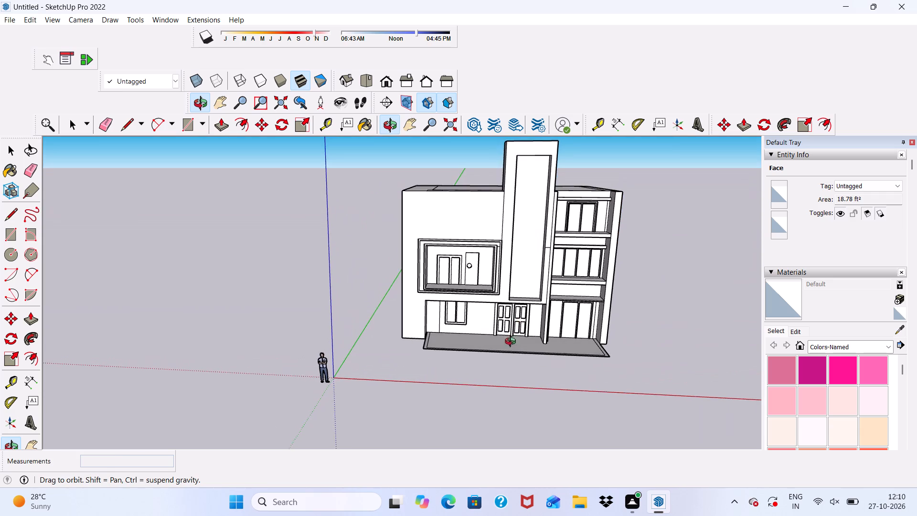
pyautogui.moveTo(512, 343); pyautogui.dragTo(513, 342, button='middle')
pyautogui.scroll(4, 528, 200)
pyautogui.scroll(-1, 506, 223)
pyautogui.moveTo(502, 226); pyautogui.dragTo(613, 254, button='middle')
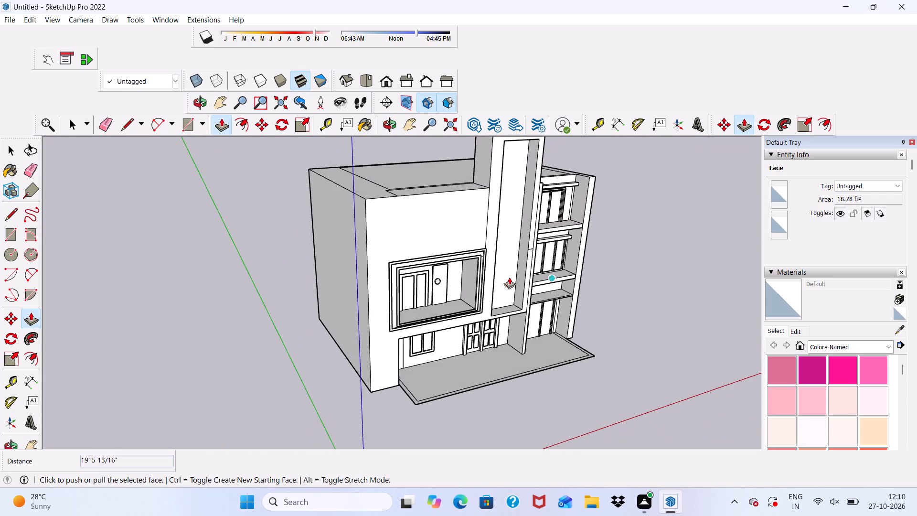
pyautogui.scroll(2, 458, 240)
pyautogui.press('space')
pyautogui.scroll(4, 507, 180)
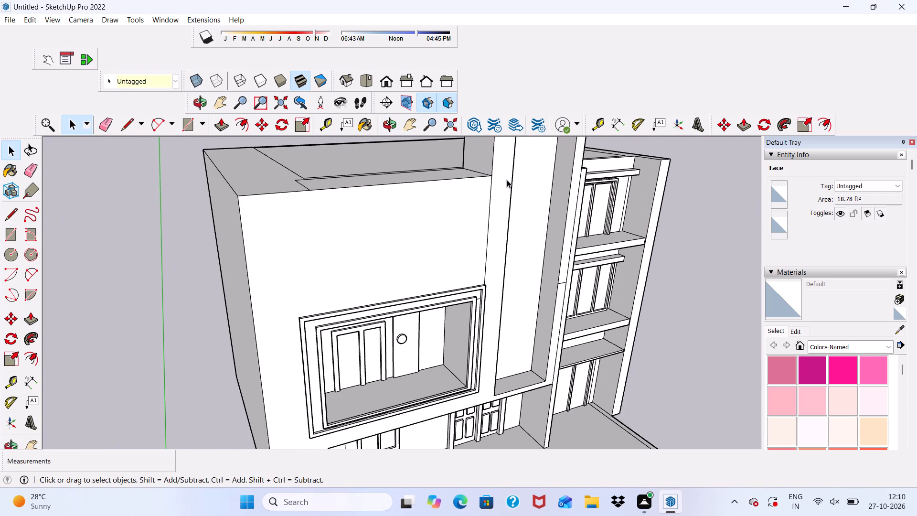
pyautogui.moveTo(510, 180); pyautogui.dragTo(560, 204, button='middle')
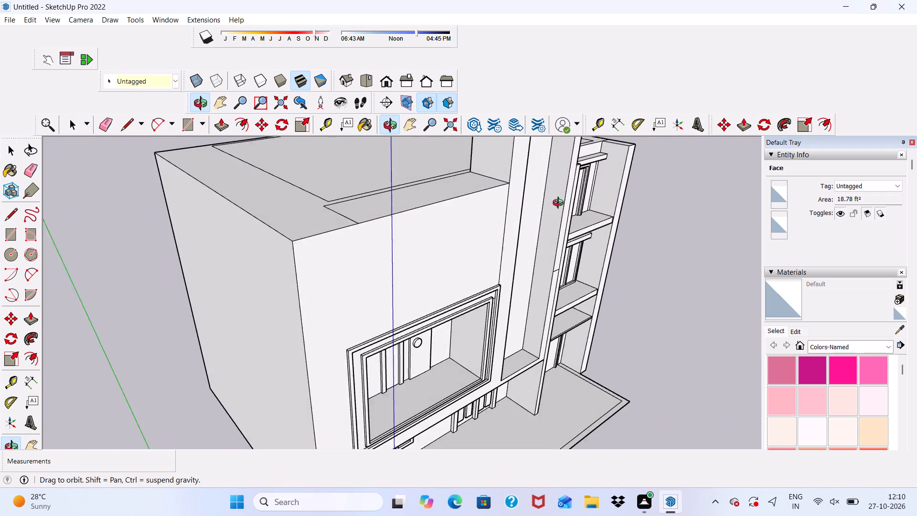
pyautogui.moveTo(560, 204); pyautogui.dragTo(561, 209, button='middle')
pyautogui.scroll(3, 473, 211)
pyautogui.click(502, 153)
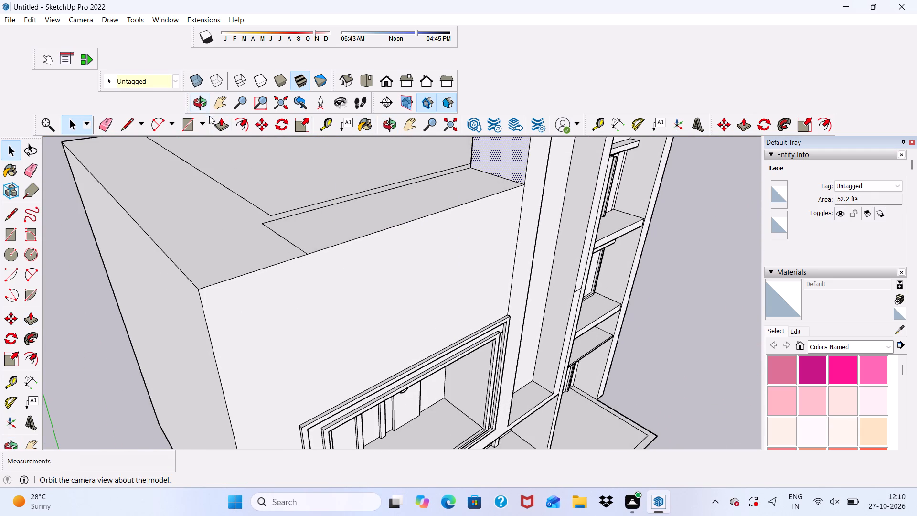
pyautogui.click(214, 123)
pyautogui.click(500, 148)
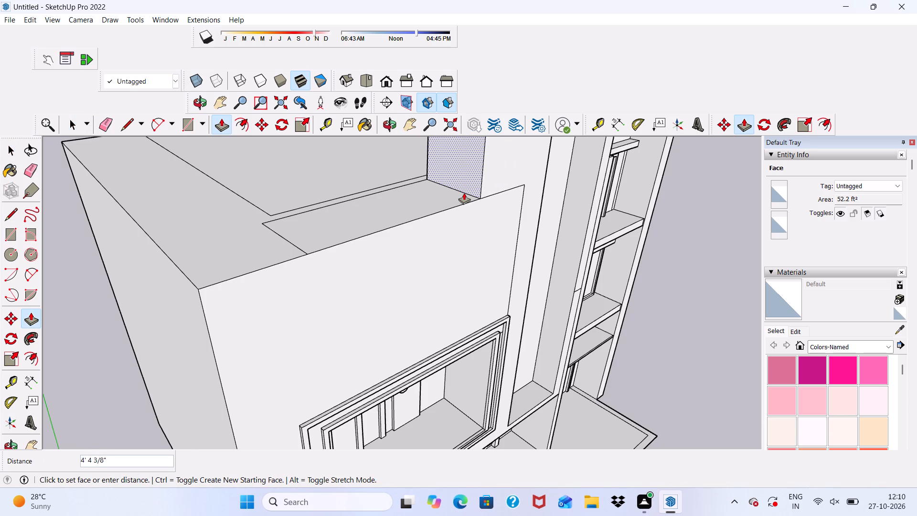
pyautogui.click(464, 193)
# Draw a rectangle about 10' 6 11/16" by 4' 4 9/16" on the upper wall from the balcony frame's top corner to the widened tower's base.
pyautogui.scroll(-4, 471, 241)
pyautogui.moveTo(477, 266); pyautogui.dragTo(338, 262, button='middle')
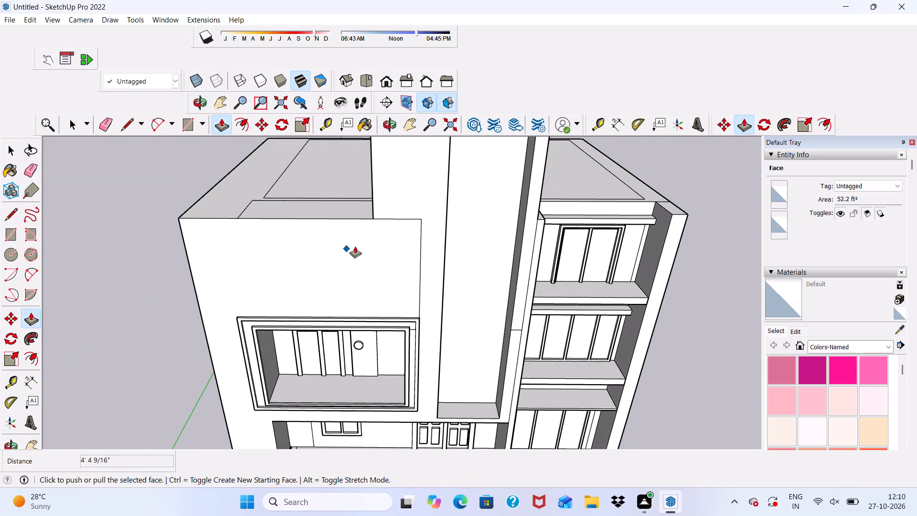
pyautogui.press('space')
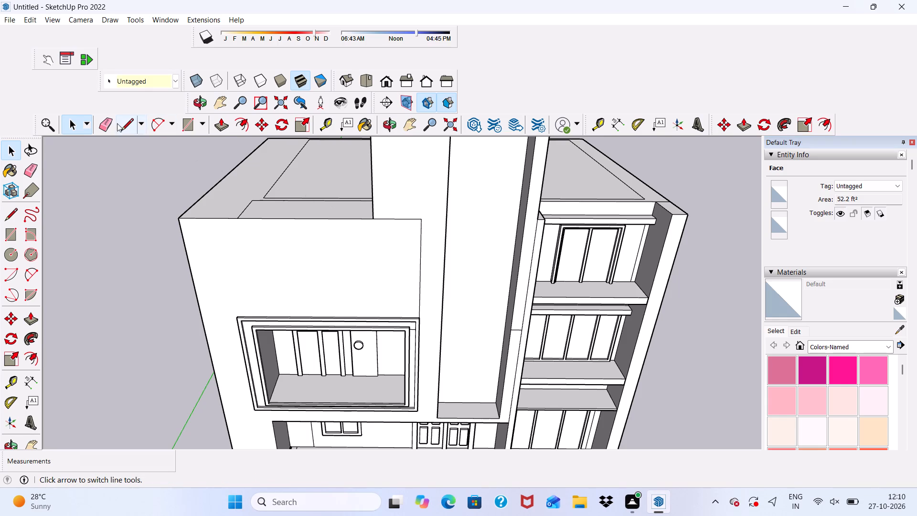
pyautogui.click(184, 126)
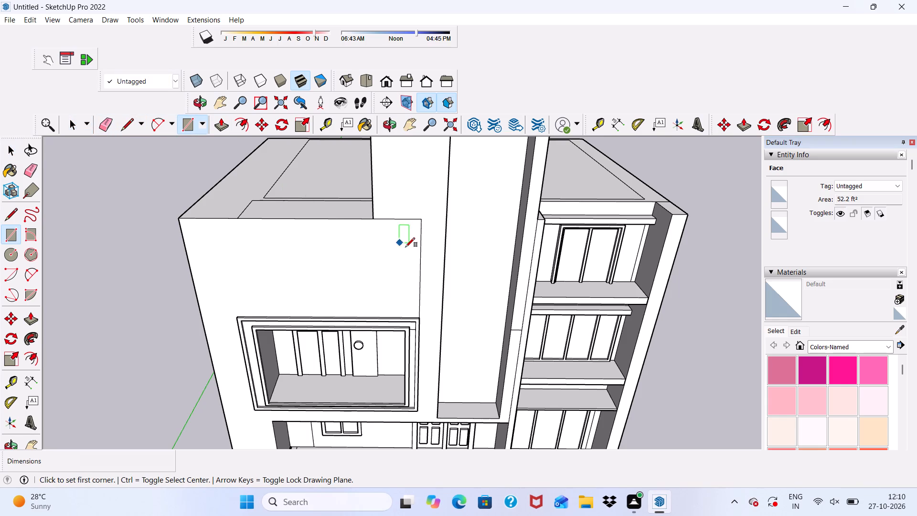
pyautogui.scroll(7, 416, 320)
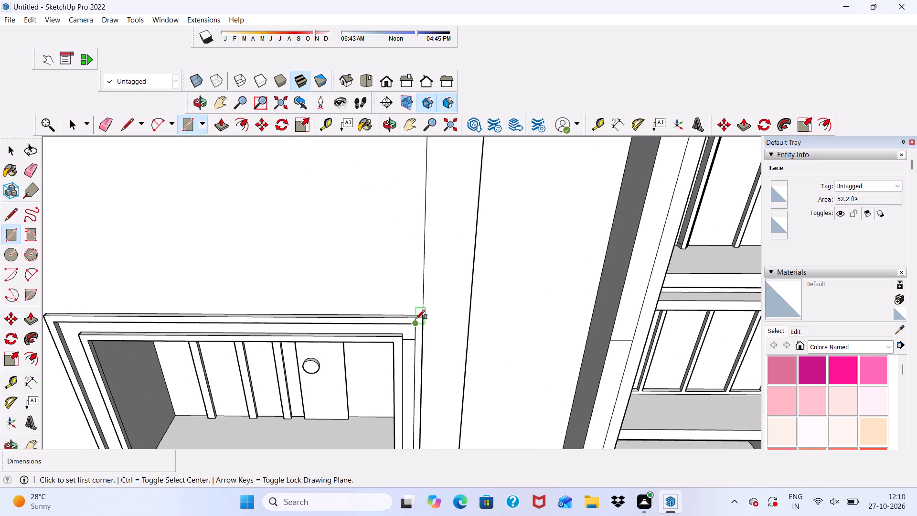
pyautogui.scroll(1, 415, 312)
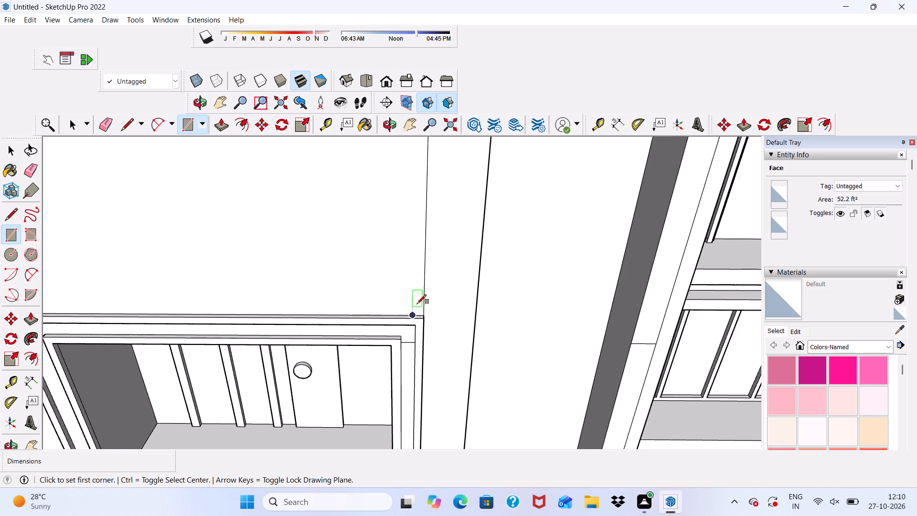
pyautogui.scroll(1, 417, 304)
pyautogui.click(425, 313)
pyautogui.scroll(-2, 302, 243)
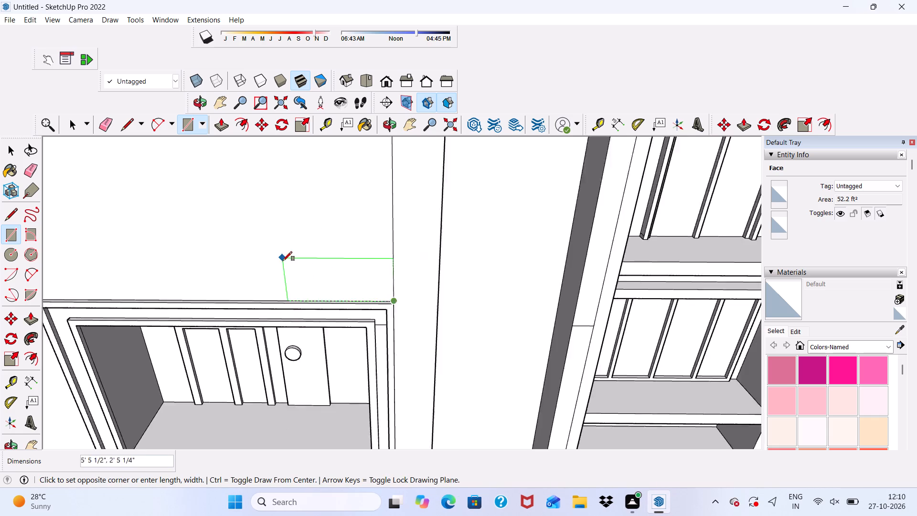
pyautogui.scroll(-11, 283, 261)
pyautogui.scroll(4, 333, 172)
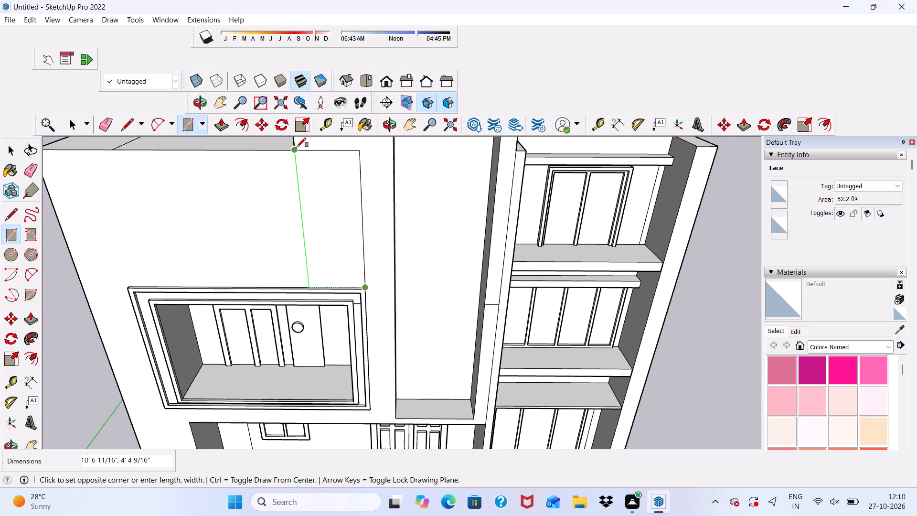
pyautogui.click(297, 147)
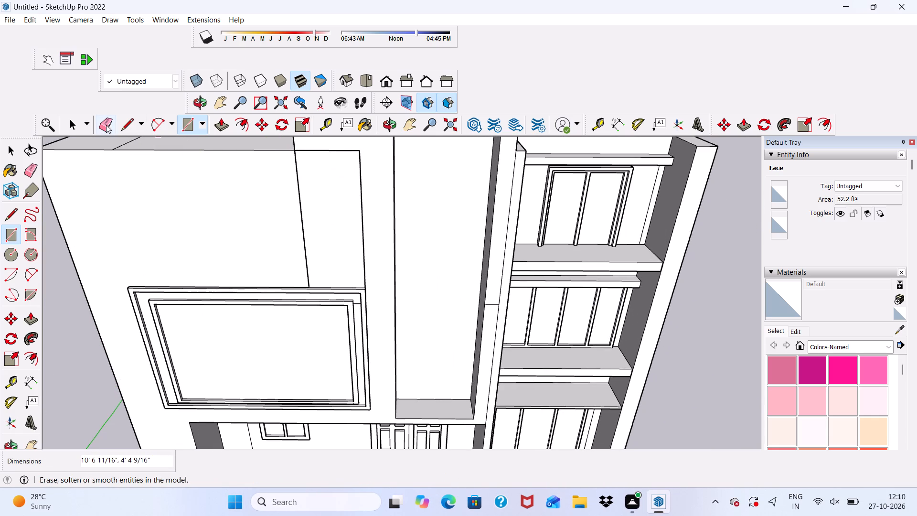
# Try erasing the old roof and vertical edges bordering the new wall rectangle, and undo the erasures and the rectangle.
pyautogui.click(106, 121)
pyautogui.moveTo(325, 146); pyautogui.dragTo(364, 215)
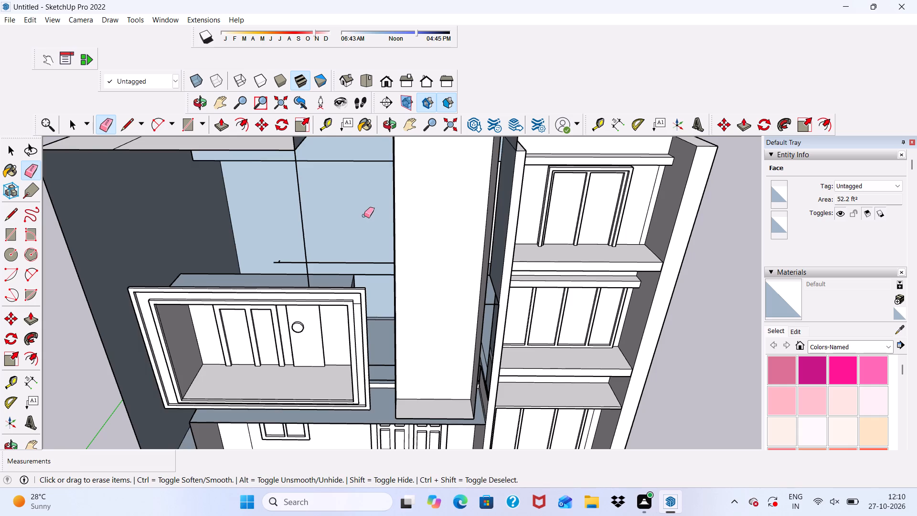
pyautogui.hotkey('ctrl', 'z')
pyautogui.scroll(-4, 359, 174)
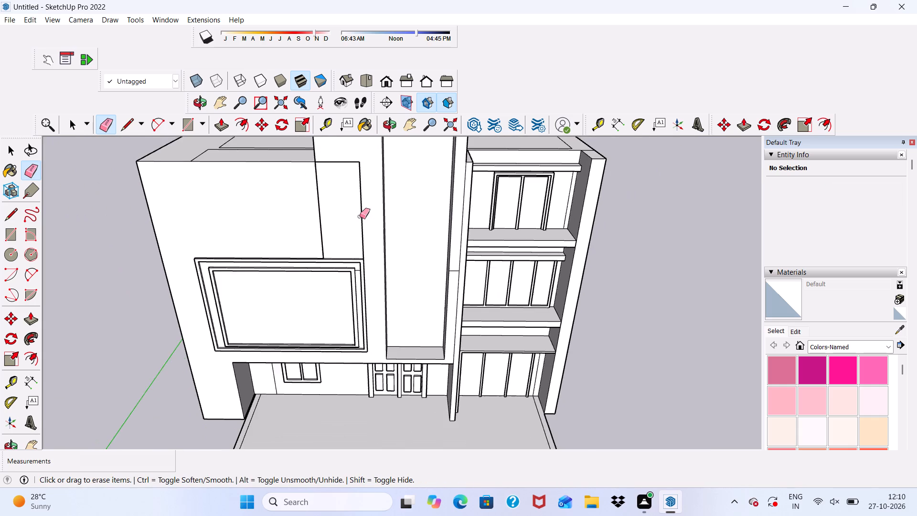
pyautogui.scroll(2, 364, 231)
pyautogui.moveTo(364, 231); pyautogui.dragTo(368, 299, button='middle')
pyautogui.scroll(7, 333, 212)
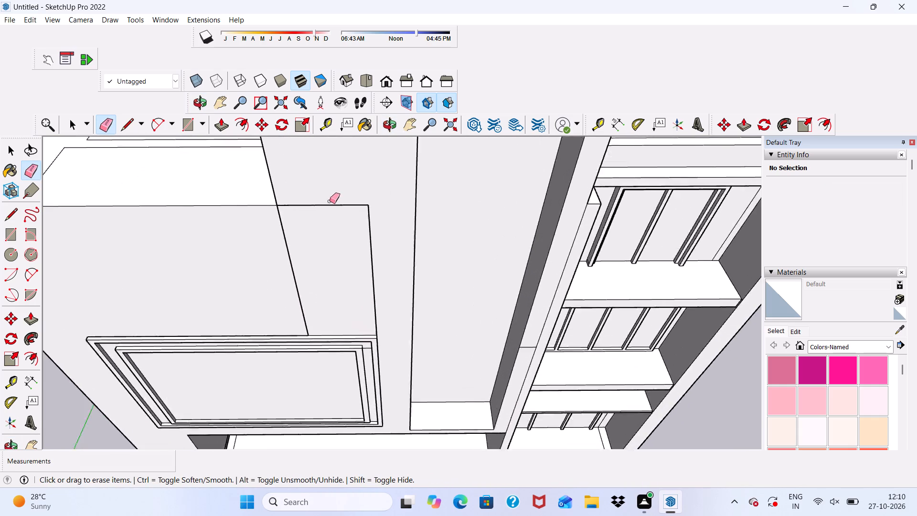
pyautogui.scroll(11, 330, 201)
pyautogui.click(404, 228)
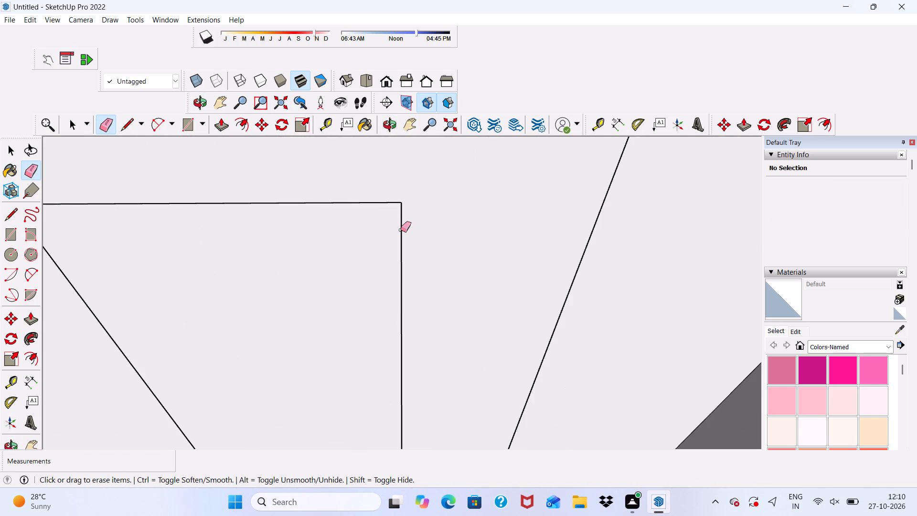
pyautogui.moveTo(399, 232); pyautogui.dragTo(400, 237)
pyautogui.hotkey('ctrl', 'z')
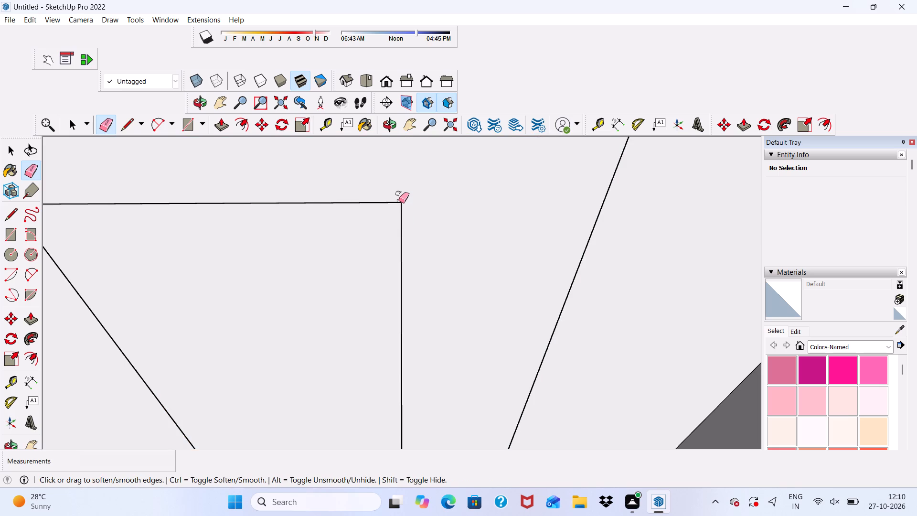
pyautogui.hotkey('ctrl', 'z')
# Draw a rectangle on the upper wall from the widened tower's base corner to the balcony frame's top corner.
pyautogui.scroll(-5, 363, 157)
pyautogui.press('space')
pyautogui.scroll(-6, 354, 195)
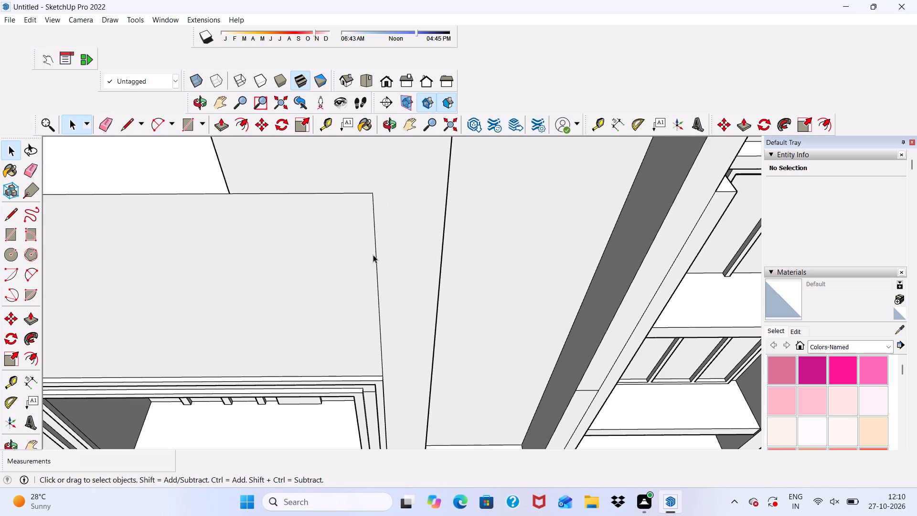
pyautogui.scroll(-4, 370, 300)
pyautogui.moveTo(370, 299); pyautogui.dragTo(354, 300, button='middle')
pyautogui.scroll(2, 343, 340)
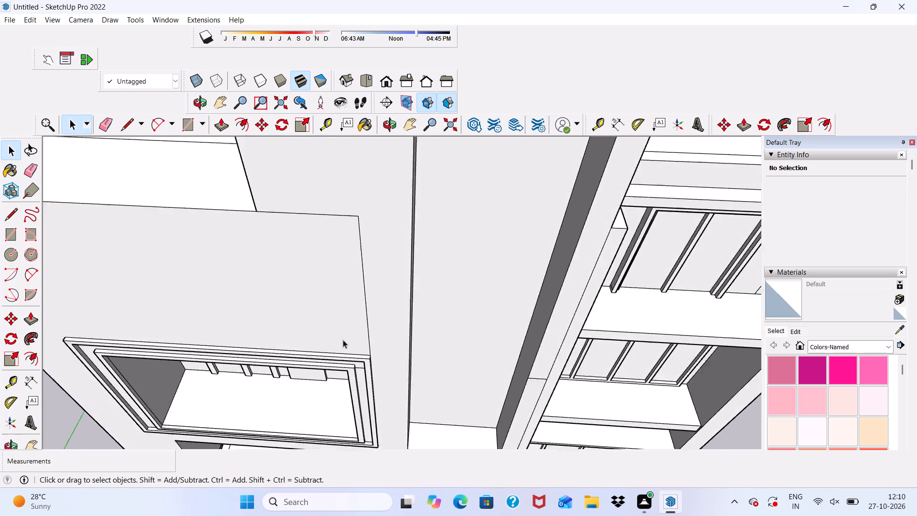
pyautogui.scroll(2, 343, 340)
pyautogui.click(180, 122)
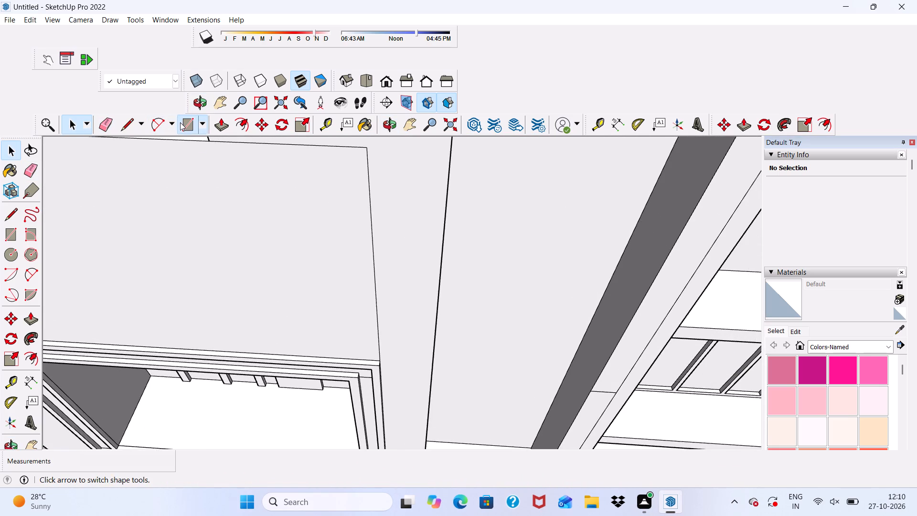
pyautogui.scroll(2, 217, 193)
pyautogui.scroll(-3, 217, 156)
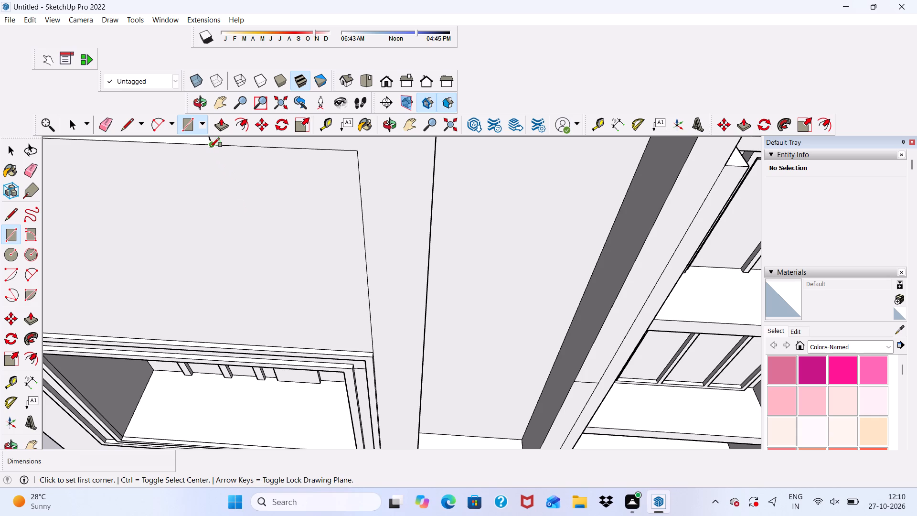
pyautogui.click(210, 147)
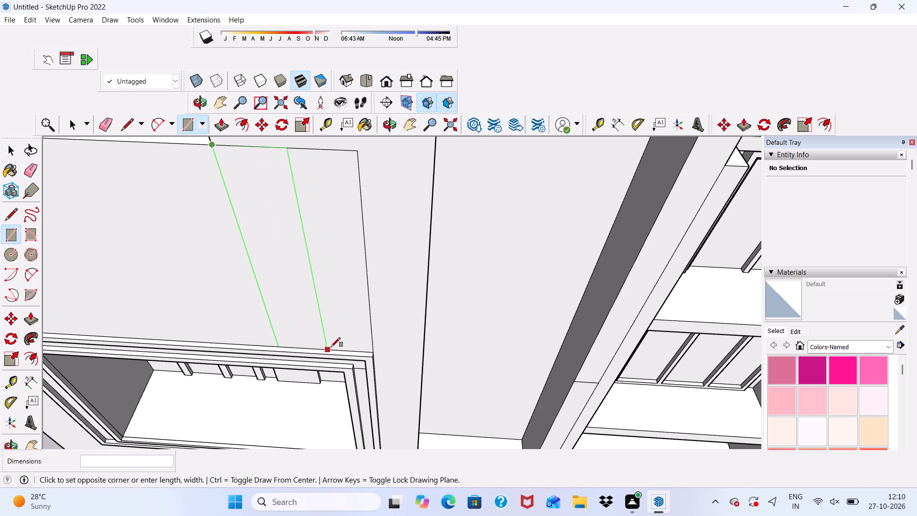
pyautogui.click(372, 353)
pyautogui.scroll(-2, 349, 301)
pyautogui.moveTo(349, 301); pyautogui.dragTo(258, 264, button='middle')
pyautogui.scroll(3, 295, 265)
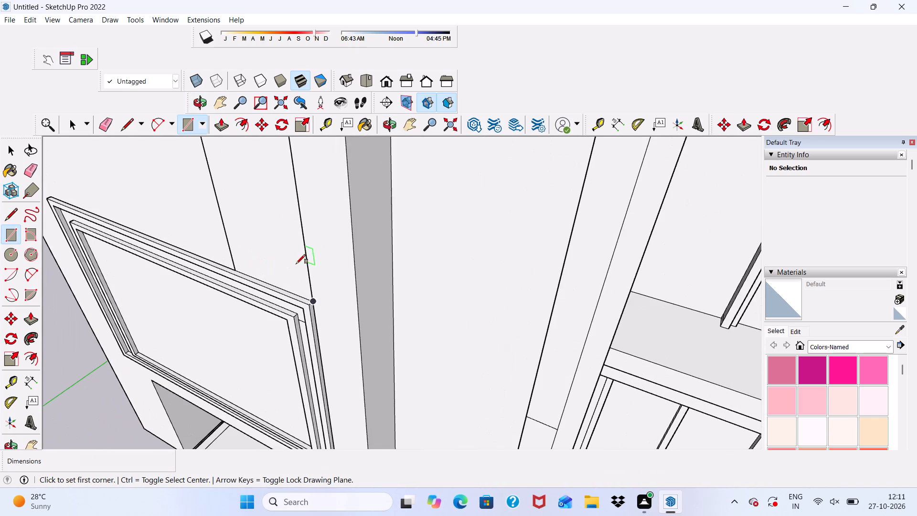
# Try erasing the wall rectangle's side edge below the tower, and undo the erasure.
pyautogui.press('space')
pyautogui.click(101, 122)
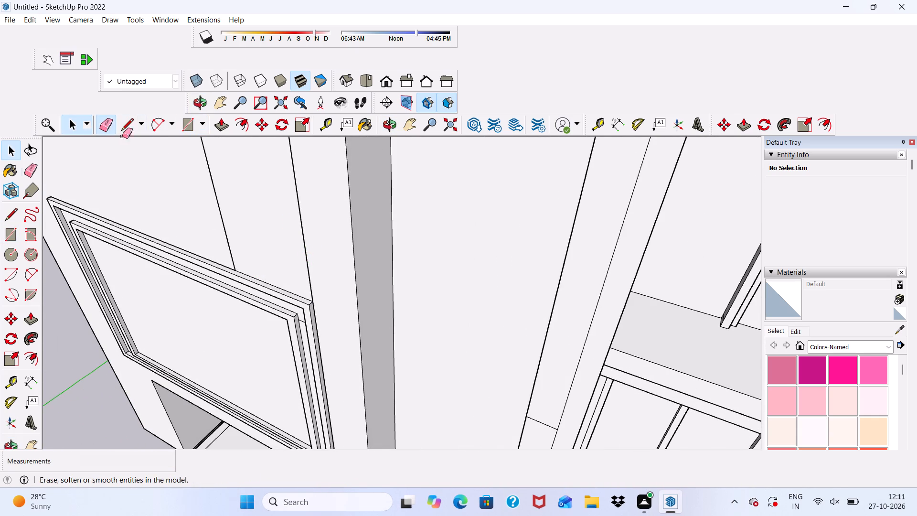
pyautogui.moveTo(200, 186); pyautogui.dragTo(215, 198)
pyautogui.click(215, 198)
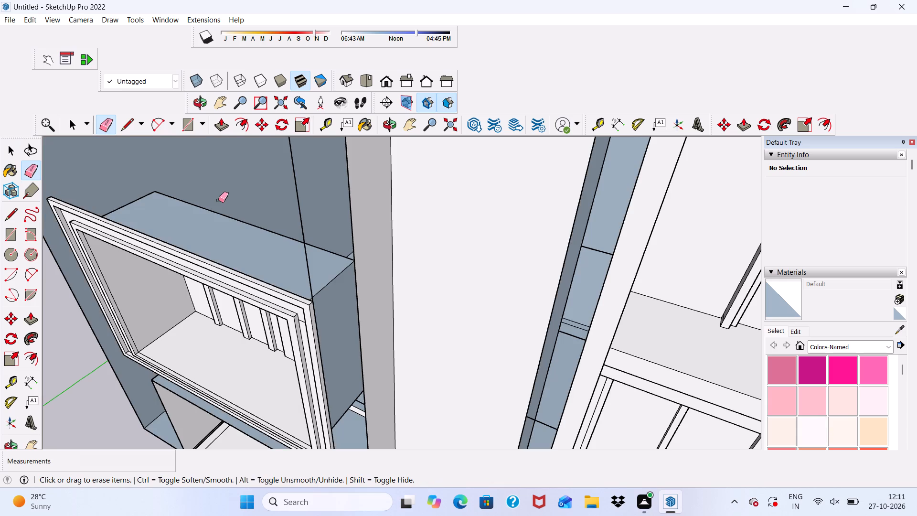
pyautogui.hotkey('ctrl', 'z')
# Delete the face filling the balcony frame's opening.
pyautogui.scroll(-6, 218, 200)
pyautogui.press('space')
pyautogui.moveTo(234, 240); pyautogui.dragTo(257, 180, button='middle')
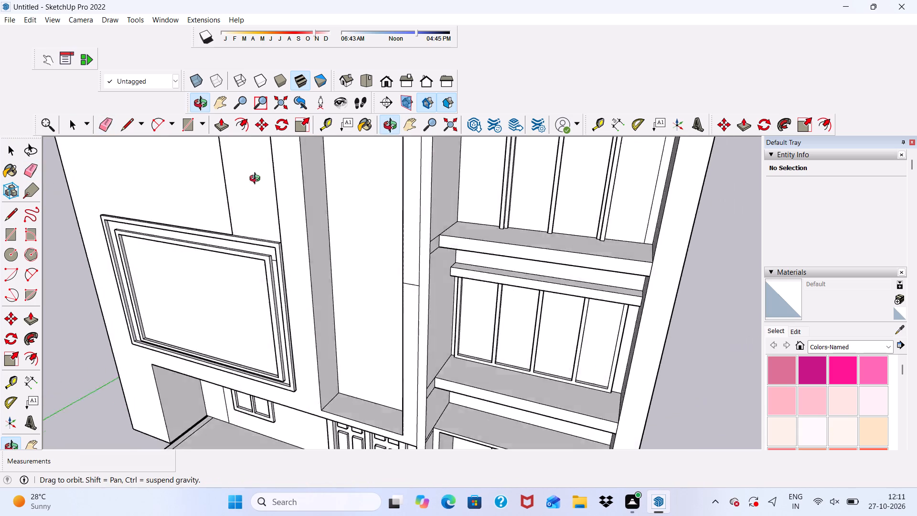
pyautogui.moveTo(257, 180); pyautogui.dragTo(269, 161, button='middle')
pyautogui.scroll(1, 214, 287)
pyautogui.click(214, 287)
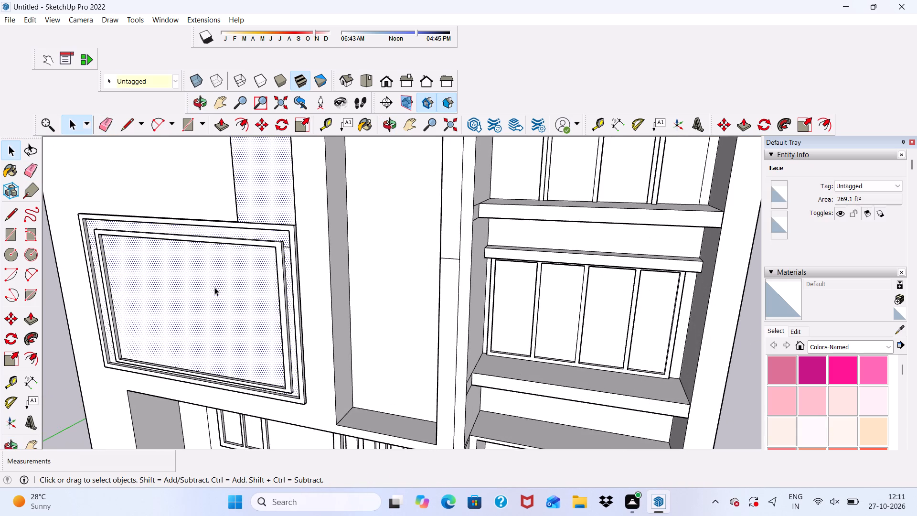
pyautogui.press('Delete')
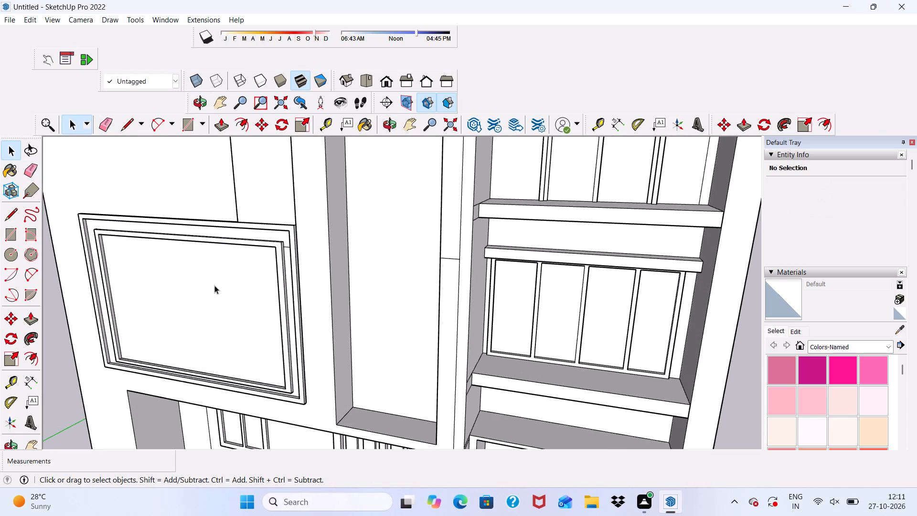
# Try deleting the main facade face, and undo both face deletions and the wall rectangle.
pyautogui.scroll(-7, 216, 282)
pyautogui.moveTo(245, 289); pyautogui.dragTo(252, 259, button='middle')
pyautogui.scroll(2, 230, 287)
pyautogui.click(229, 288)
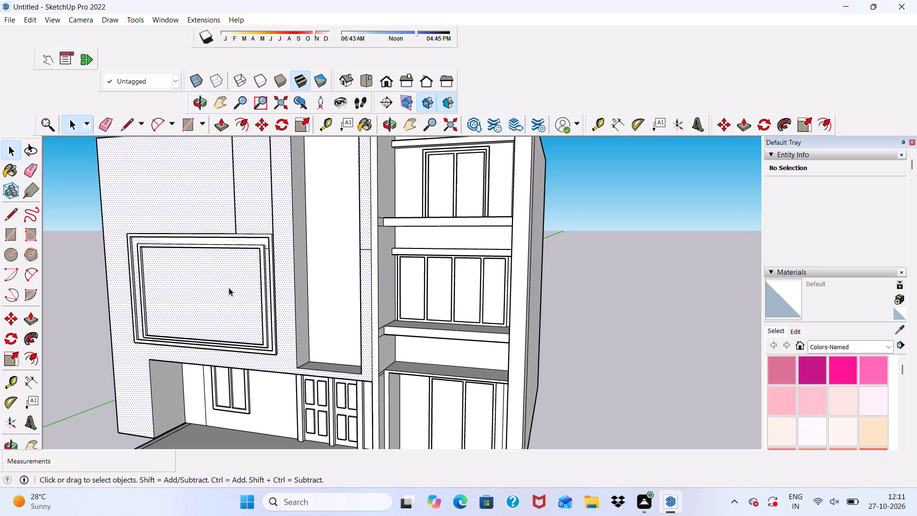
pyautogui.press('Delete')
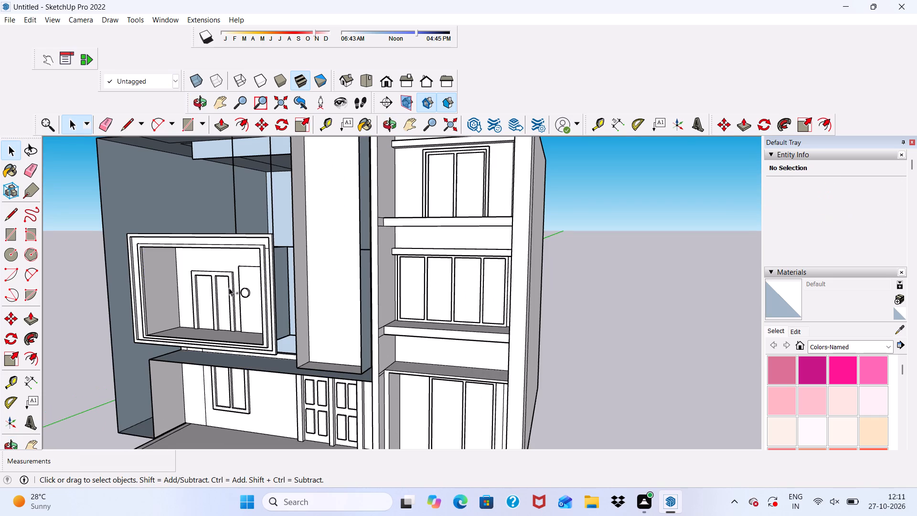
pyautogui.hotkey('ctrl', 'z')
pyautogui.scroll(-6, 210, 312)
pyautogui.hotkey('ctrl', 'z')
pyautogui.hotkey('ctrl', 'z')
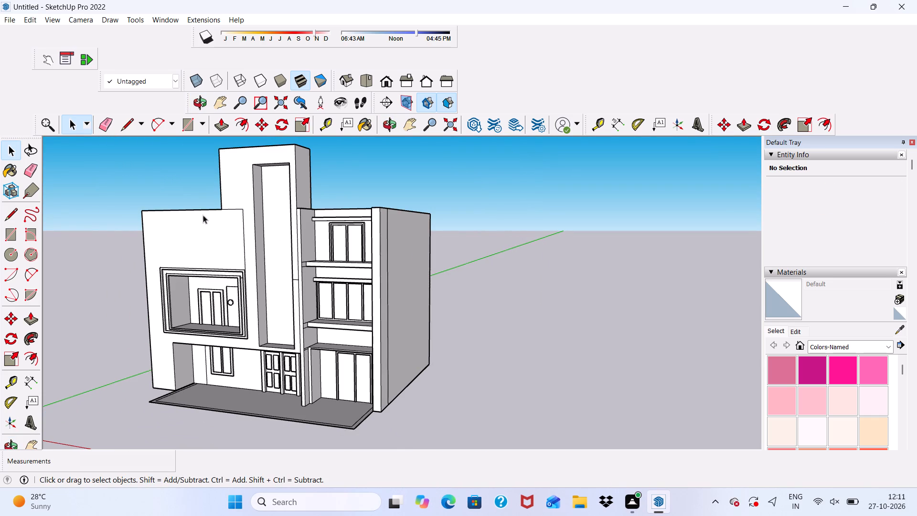
# Erase the old roof edge across the tower's base and the vertical edge running down to the balcony frame.
pyautogui.scroll(4, 234, 219)
pyautogui.scroll(-1, 234, 235)
pyautogui.moveTo(234, 235); pyautogui.dragTo(295, 267, button='middle')
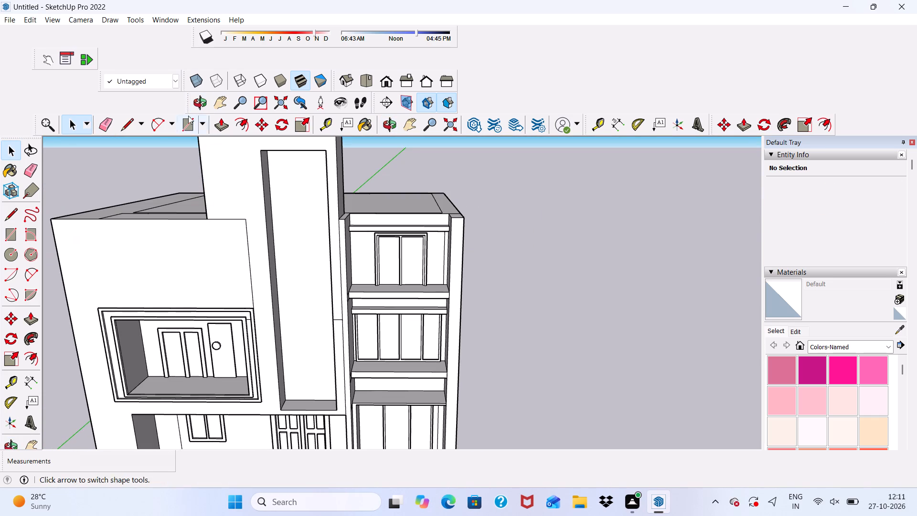
pyautogui.click(113, 124)
pyautogui.scroll(3, 288, 218)
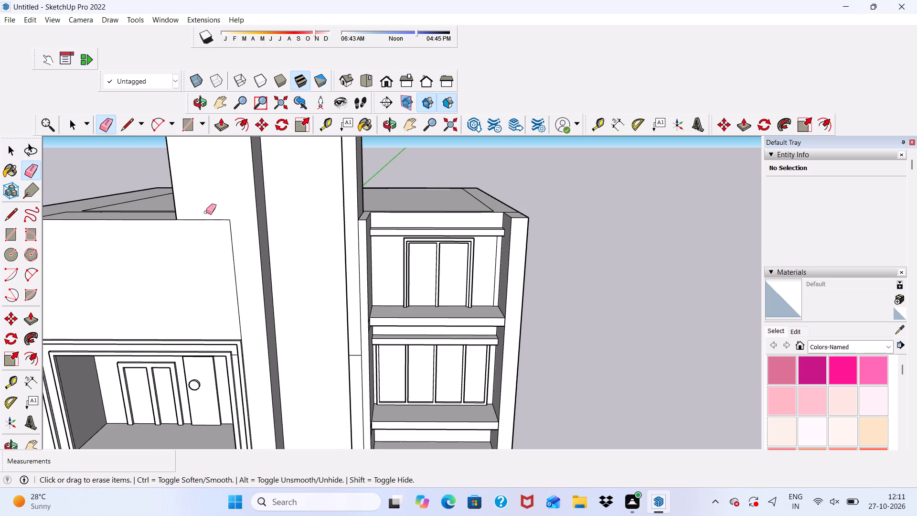
pyautogui.moveTo(209, 218); pyautogui.dragTo(241, 308)
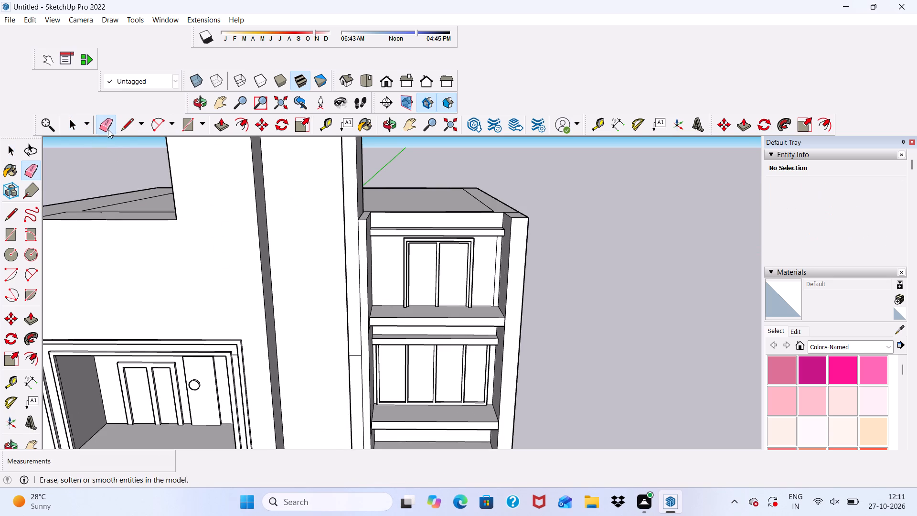
# Draw a rectangle about 10' 2 7/16" by 6' 8" from the tall recess's side edge above the balcony frame to the tower's base corner.
pyautogui.scroll(-4, 140, 173)
pyautogui.scroll(-3, 212, 273)
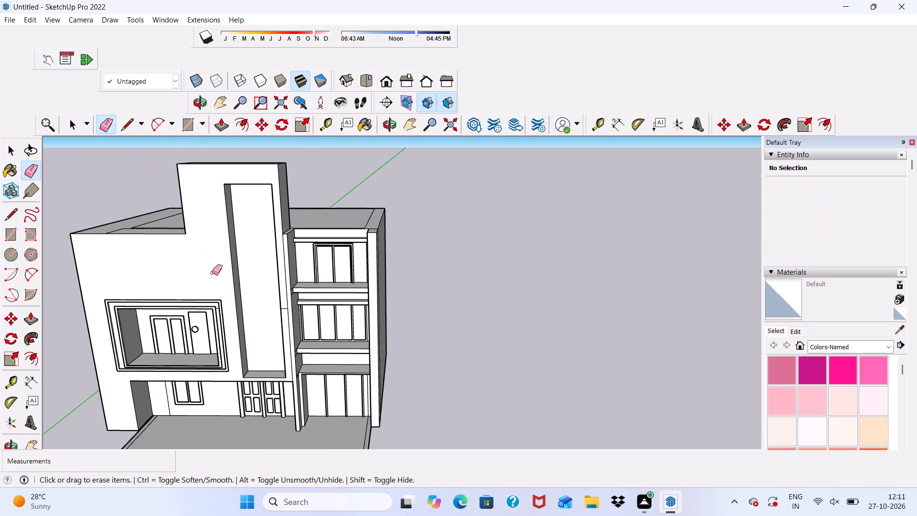
pyautogui.click(191, 130)
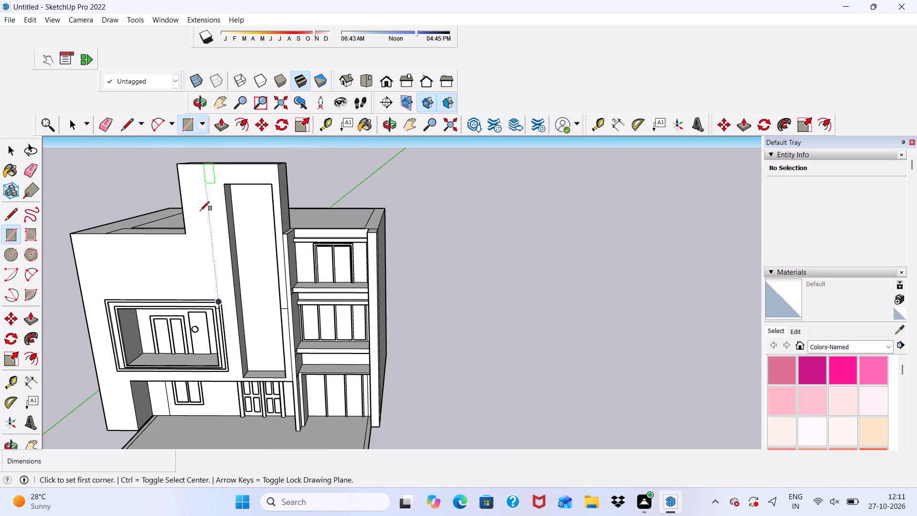
pyautogui.scroll(3, 238, 395)
pyautogui.scroll(3, 237, 242)
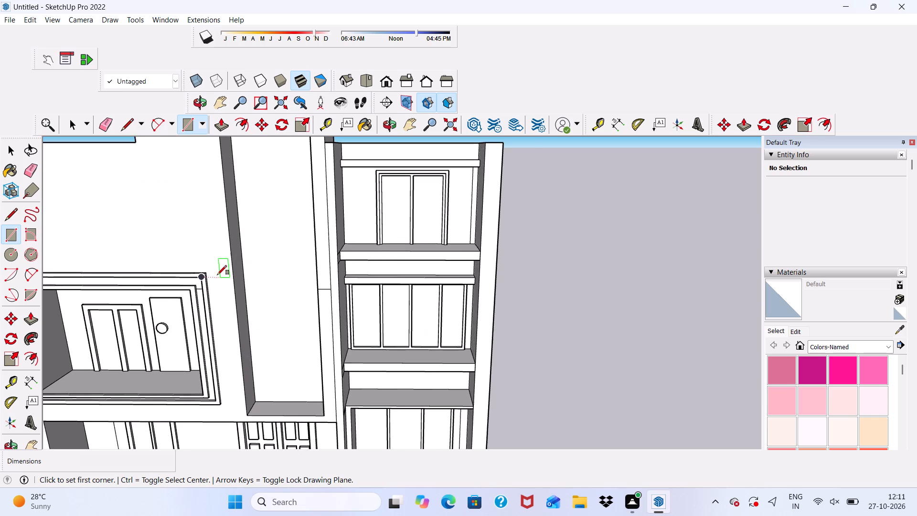
pyautogui.scroll(4, 217, 275)
pyautogui.scroll(2, 177, 268)
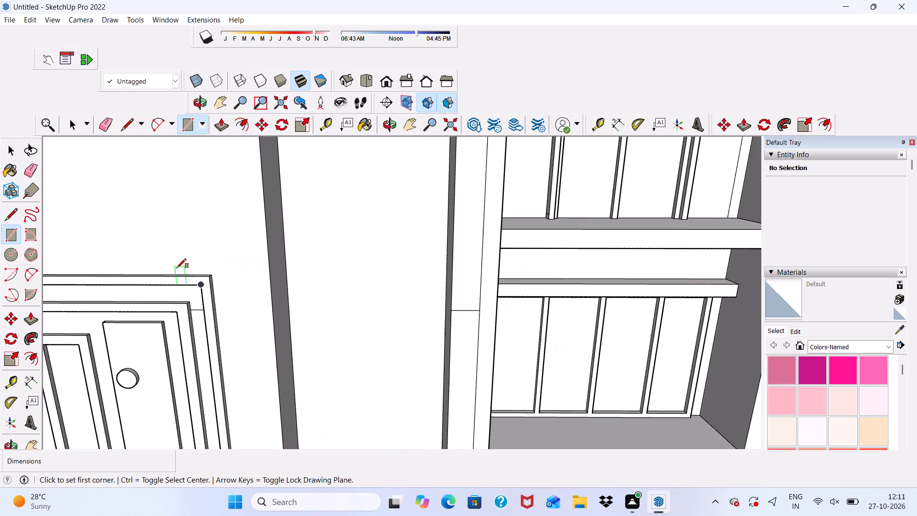
pyautogui.scroll(5, 177, 268)
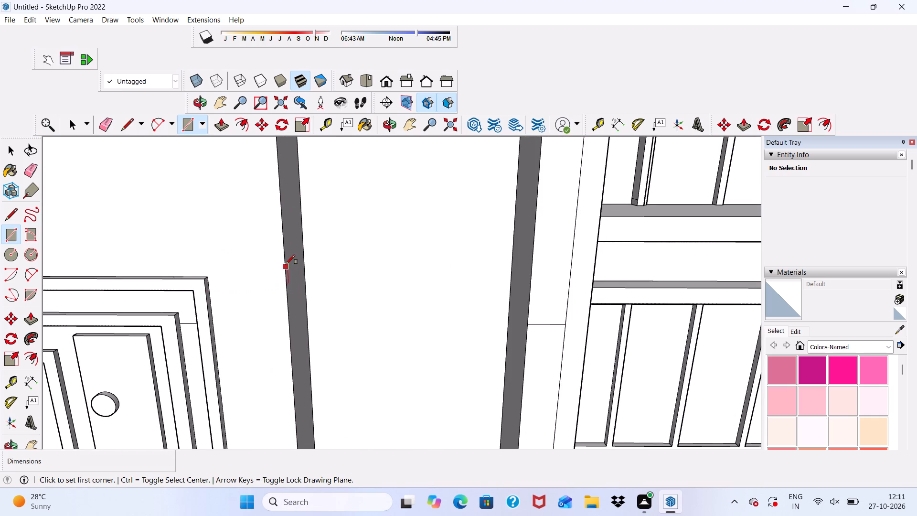
pyautogui.click(283, 265)
pyautogui.scroll(-4, 149, 257)
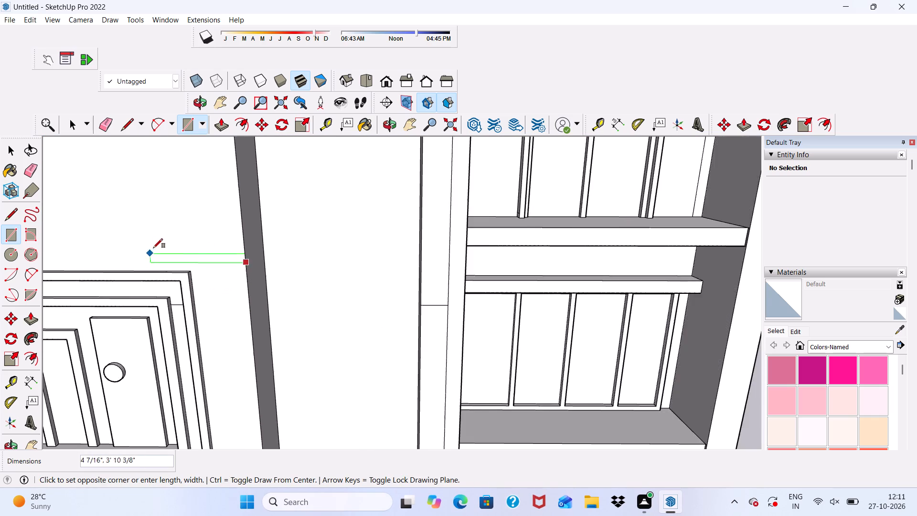
pyautogui.scroll(-6, 157, 246)
pyautogui.scroll(-10, 185, 274)
pyautogui.scroll(3, 170, 190)
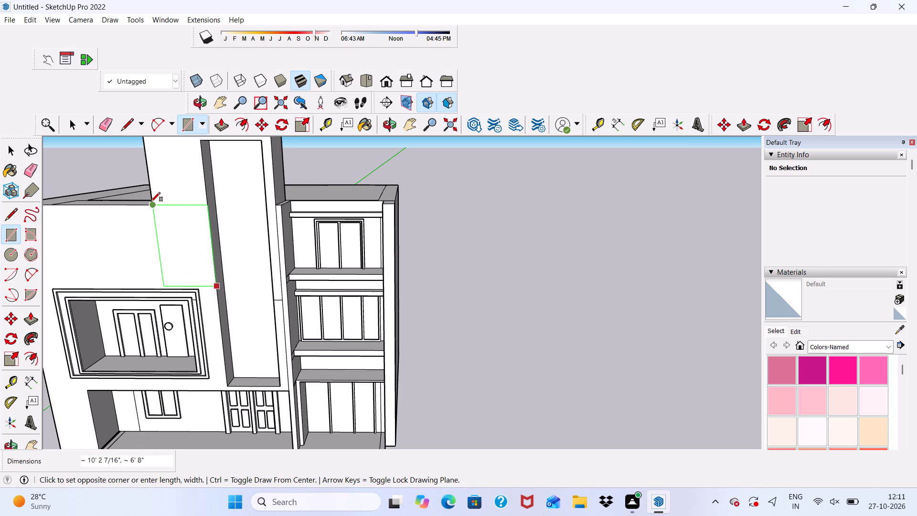
pyautogui.click(151, 203)
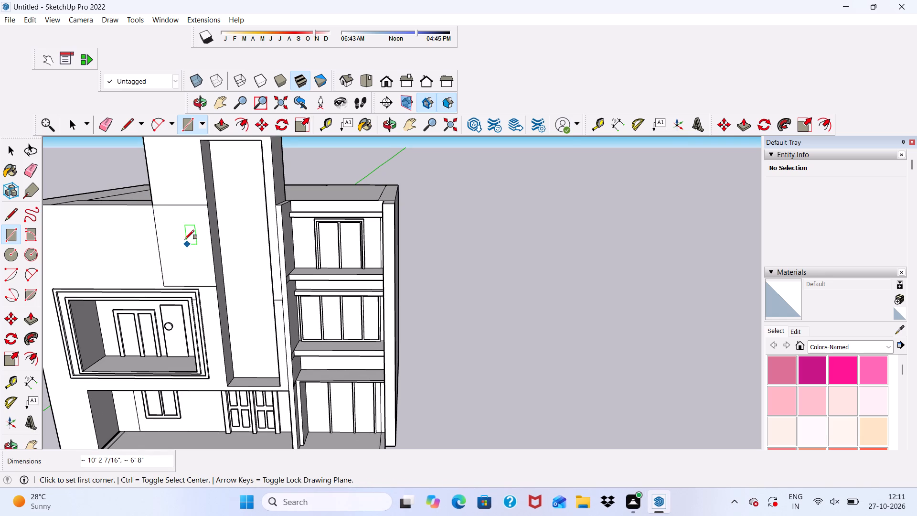
# Erase the new rectangle's top edge so it merges with the tower's front face.
pyautogui.press('space')
pyautogui.click(105, 119)
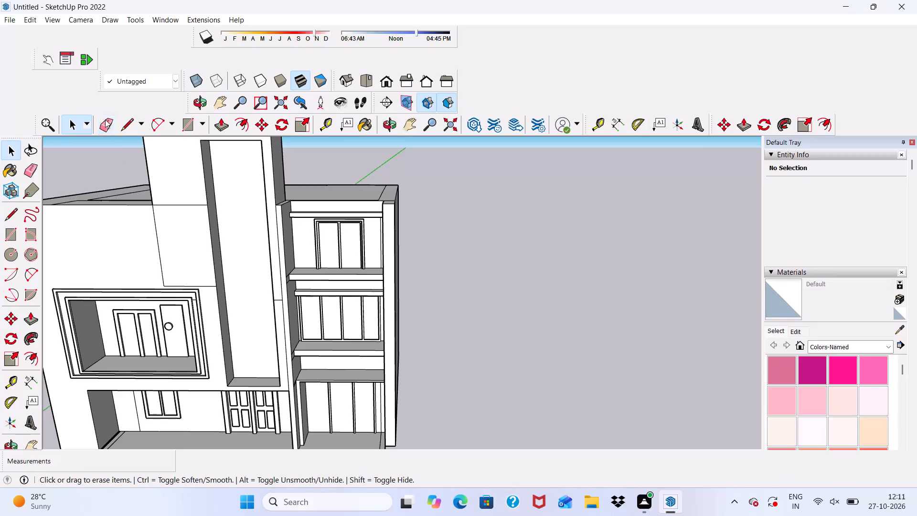
pyautogui.moveTo(166, 201); pyautogui.dragTo(172, 214)
pyautogui.press('space')
# Push/Pull the merged tower front face around the tall recess outward 3".
pyautogui.click(172, 214)
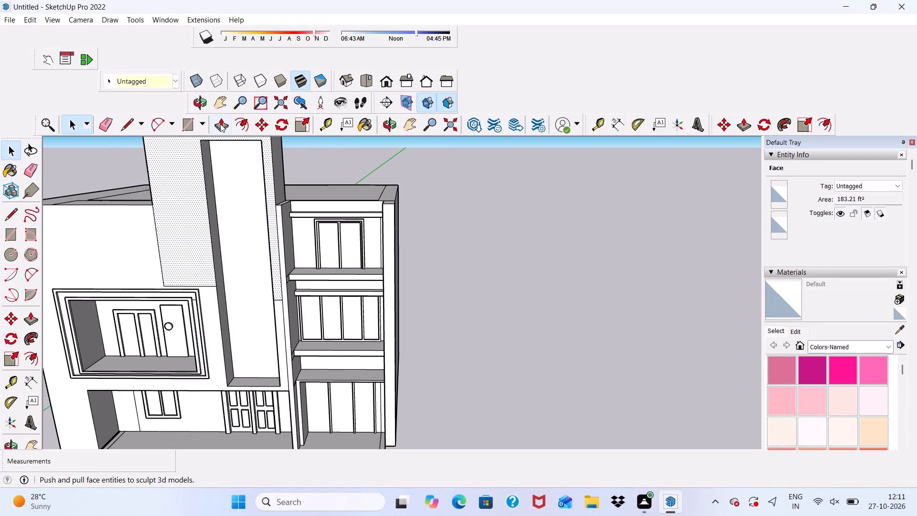
pyautogui.scroll(-3, 203, 236)
pyautogui.press('space')
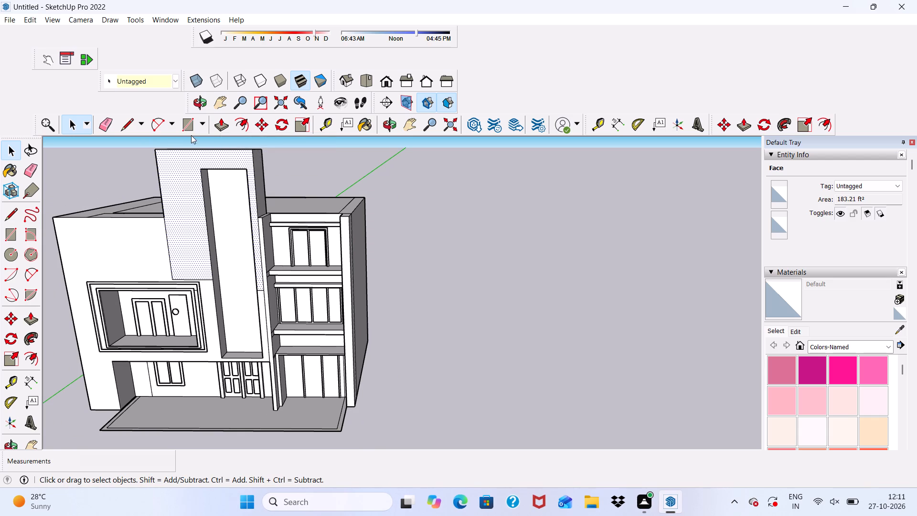
pyautogui.click(219, 125)
pyautogui.click(173, 210)
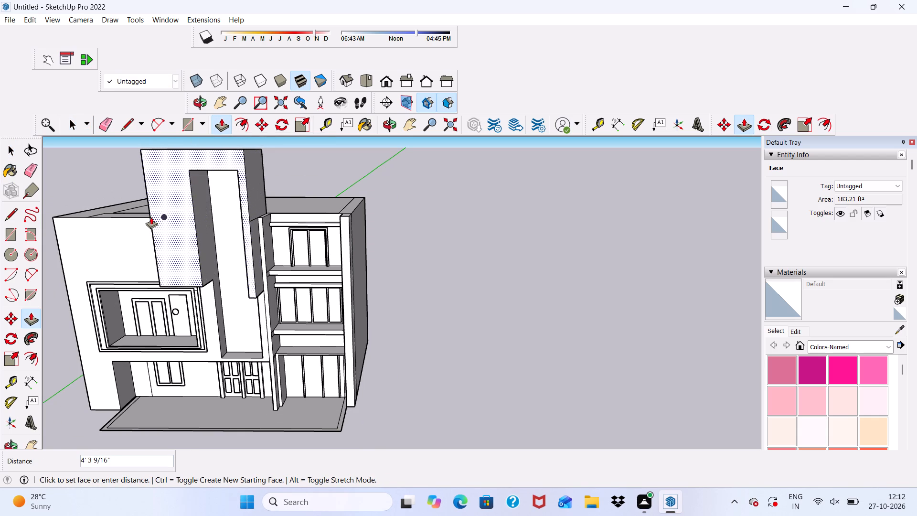
pyautogui.press('3')
pyautogui.hotkey('shift', '"')
pyautogui.press('Return')
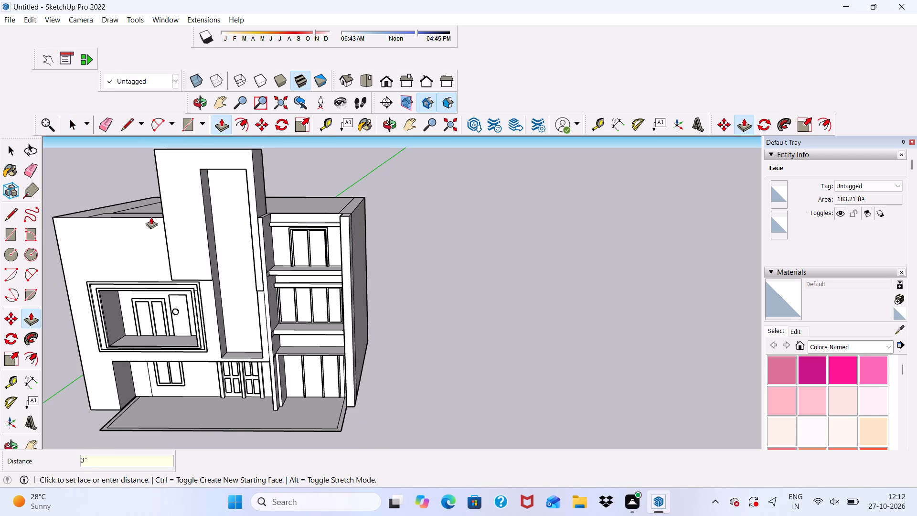
# Push/Pull the underside of the raised tower front down about 4 1/4" to the top of the balcony frame.
pyautogui.scroll(3, 151, 217)
pyautogui.scroll(8, 223, 343)
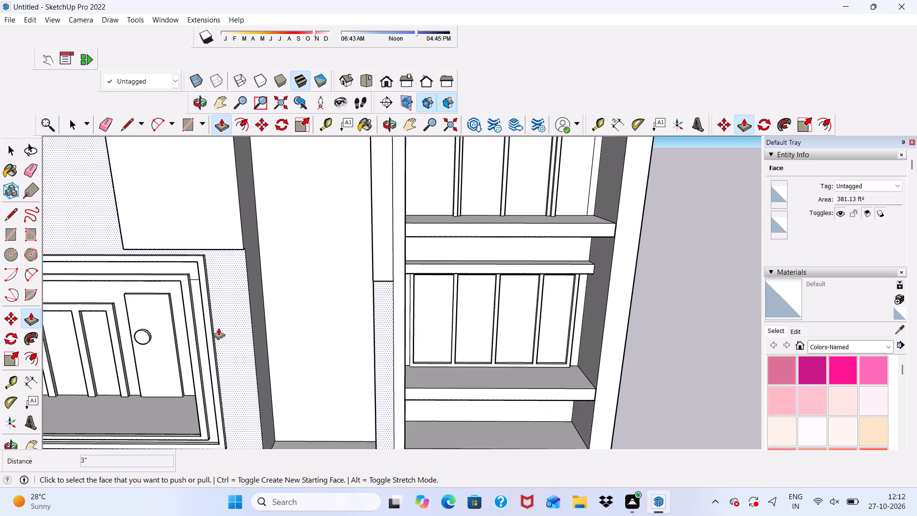
pyautogui.scroll(2, 218, 328)
pyautogui.moveTo(218, 322); pyautogui.dragTo(237, 215, button='middle')
pyautogui.scroll(-1, 237, 210)
pyautogui.scroll(14, 241, 173)
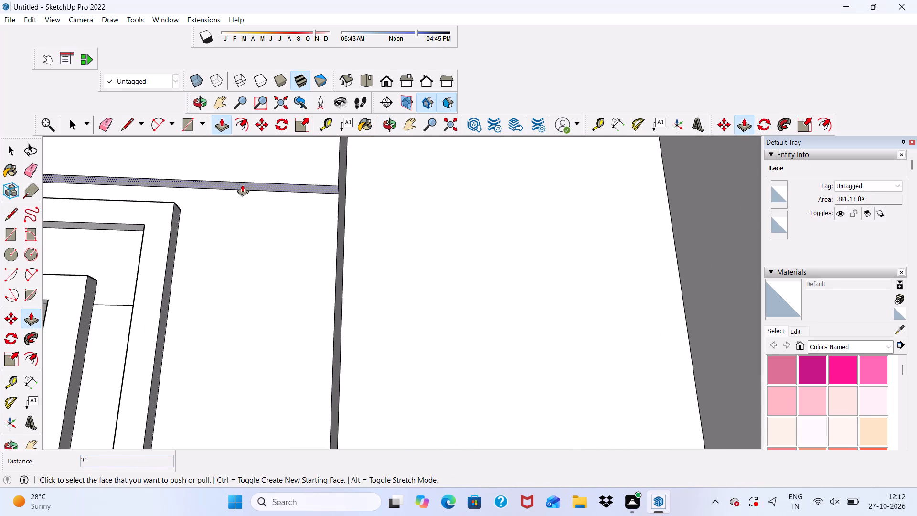
pyautogui.scroll(2, 242, 184)
pyautogui.click(242, 184)
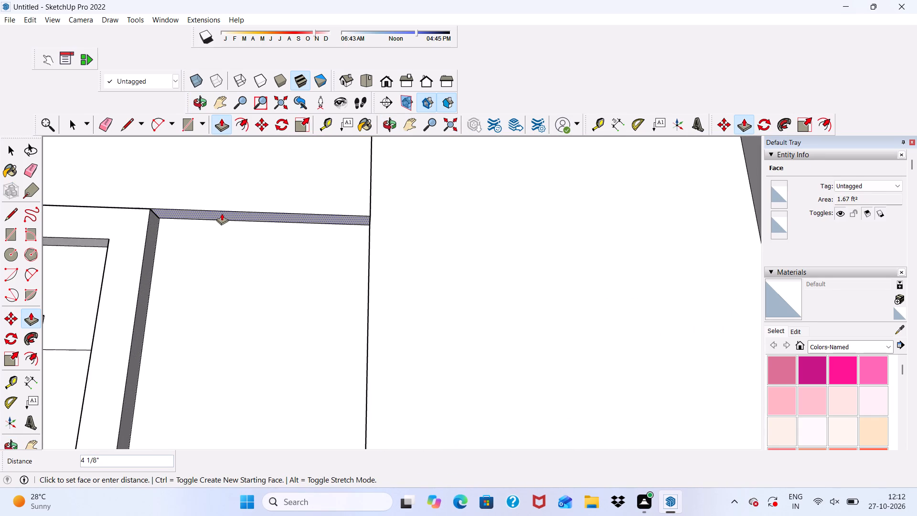
pyautogui.click(222, 213)
pyautogui.scroll(-10, 221, 213)
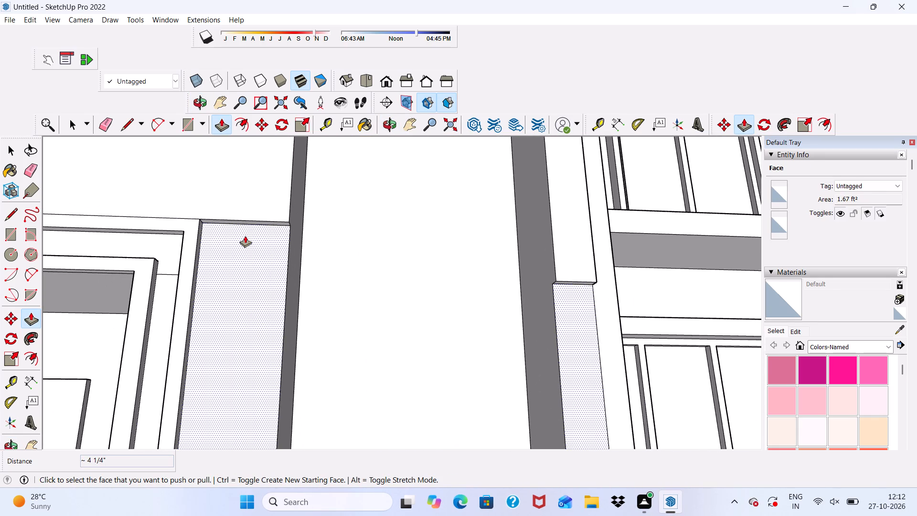
pyautogui.moveTo(245, 235); pyautogui.dragTo(234, 335, button='middle')
pyautogui.scroll(-5, 227, 286)
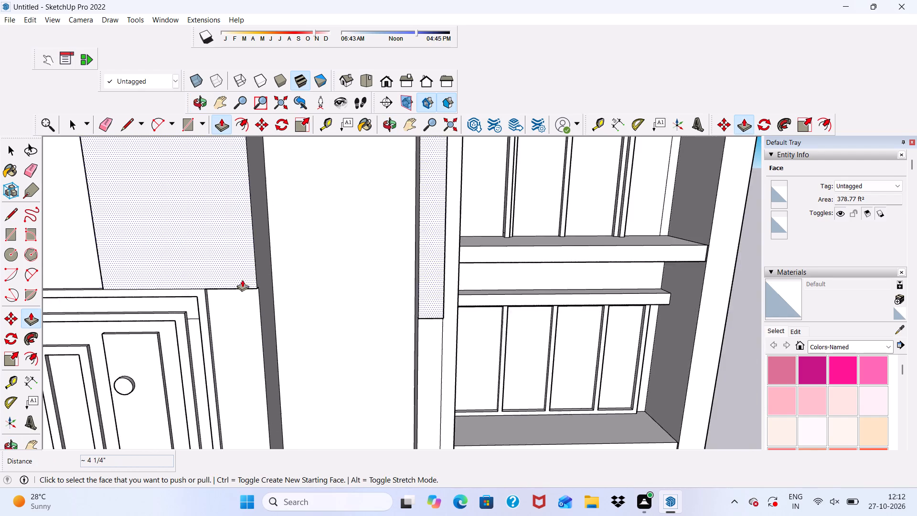
# Push/Pull the underside of the tower front between the balcony frame and the tall recess down 14' 3 1/4" to the upper-storey wall's lower edge.
pyautogui.scroll(-5, 242, 279)
pyautogui.moveTo(244, 288); pyautogui.dragTo(241, 201, button='middle')
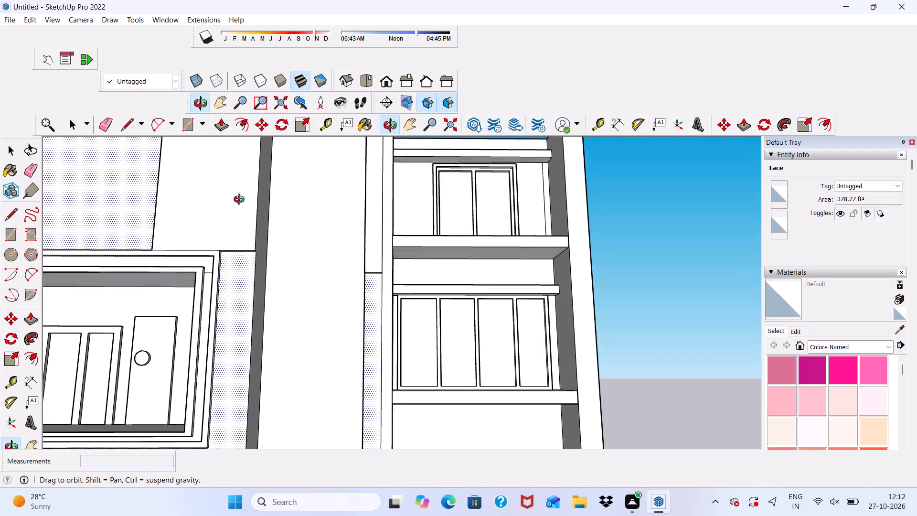
pyautogui.moveTo(241, 201); pyautogui.dragTo(249, 148, button='middle')
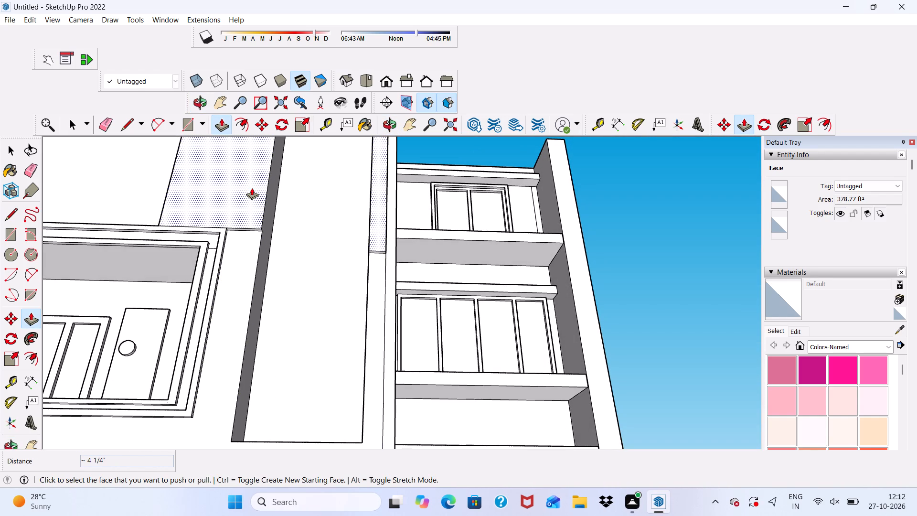
pyautogui.scroll(13, 248, 242)
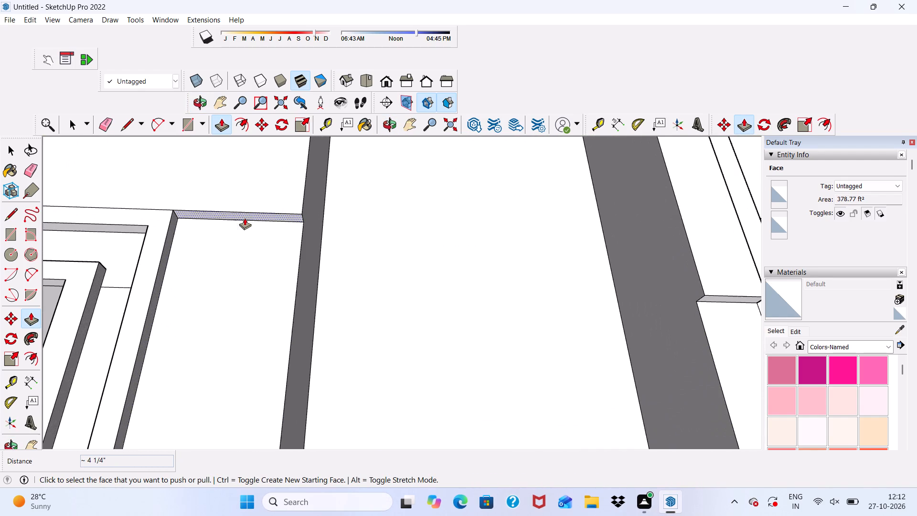
pyautogui.click(245, 214)
pyautogui.scroll(-2, 228, 293)
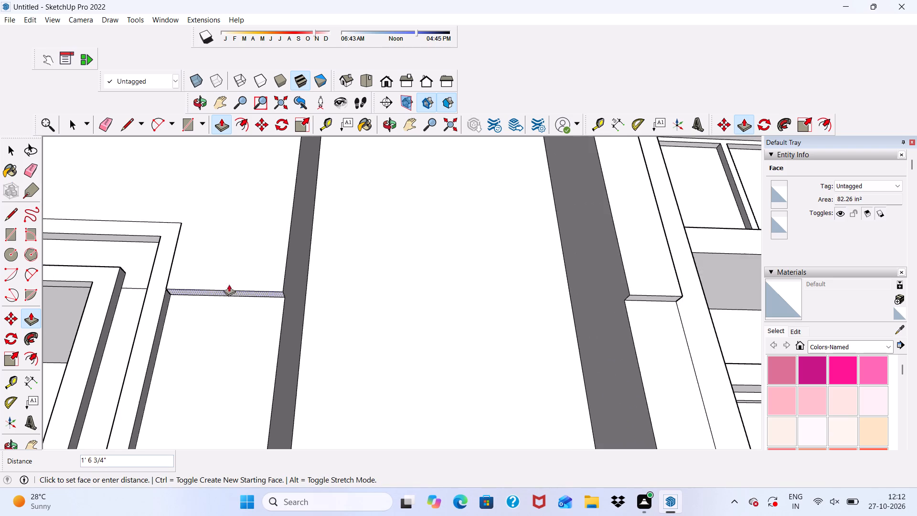
pyautogui.scroll(-12, 229, 281)
pyautogui.scroll(-10, 233, 298)
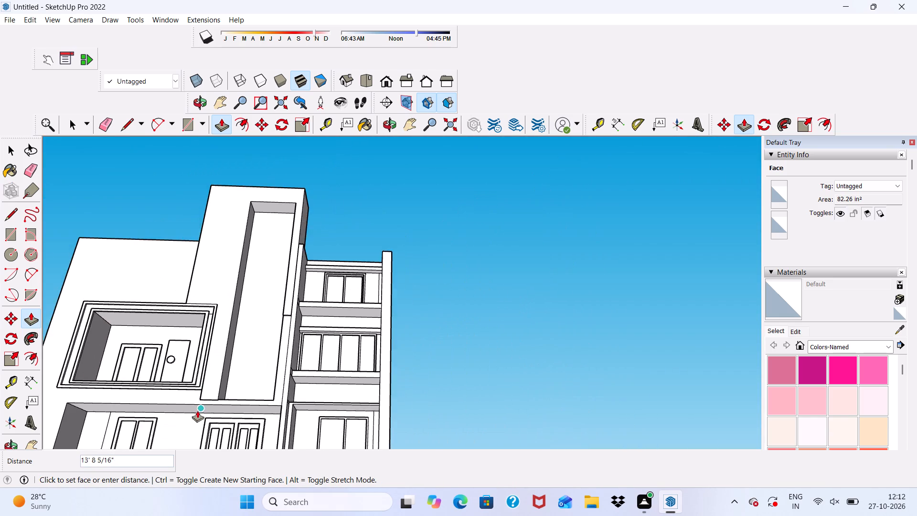
pyautogui.scroll(5, 197, 410)
pyautogui.click(234, 406)
# Push/Pull the underside of the narrow tower strip on the recess's window-bay side down 12' 9 15/16" to the wall's lower edge.
pyautogui.scroll(5, 356, 276)
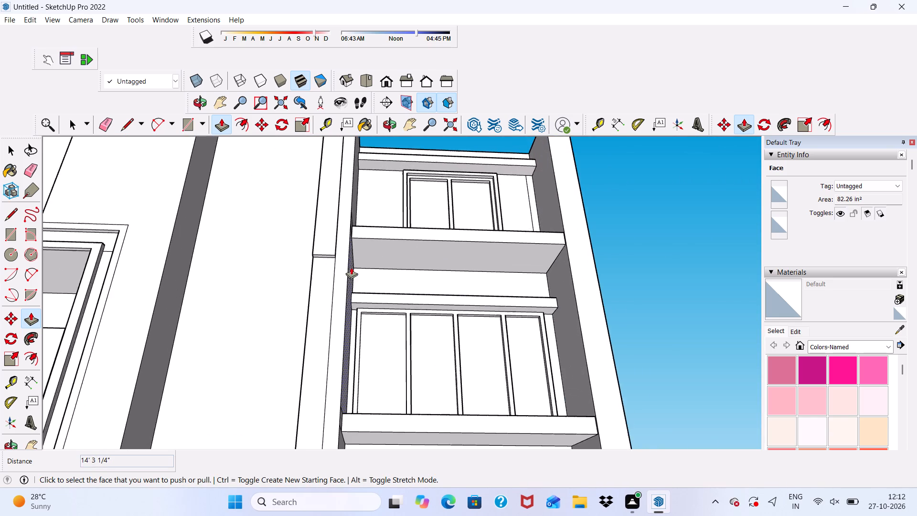
pyautogui.scroll(-6, 317, 258)
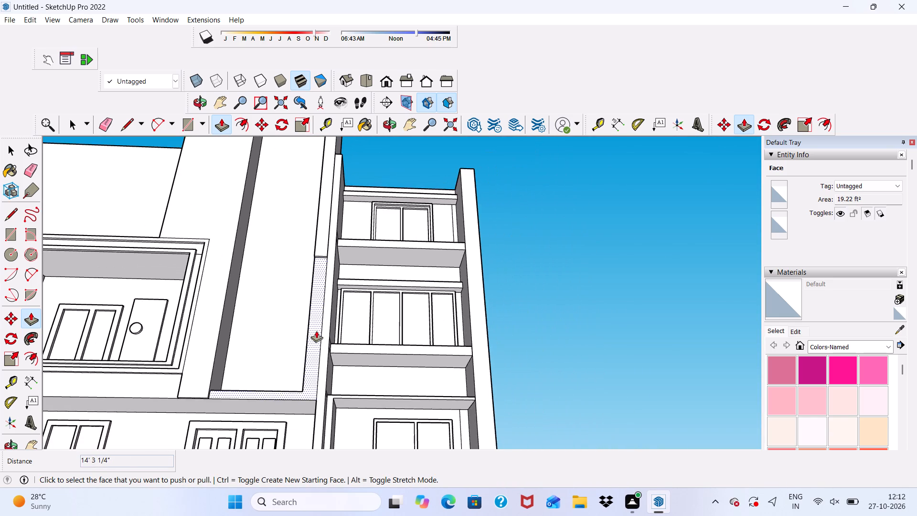
pyautogui.scroll(-1, 316, 331)
pyautogui.moveTo(316, 331); pyautogui.dragTo(447, 446, button='middle')
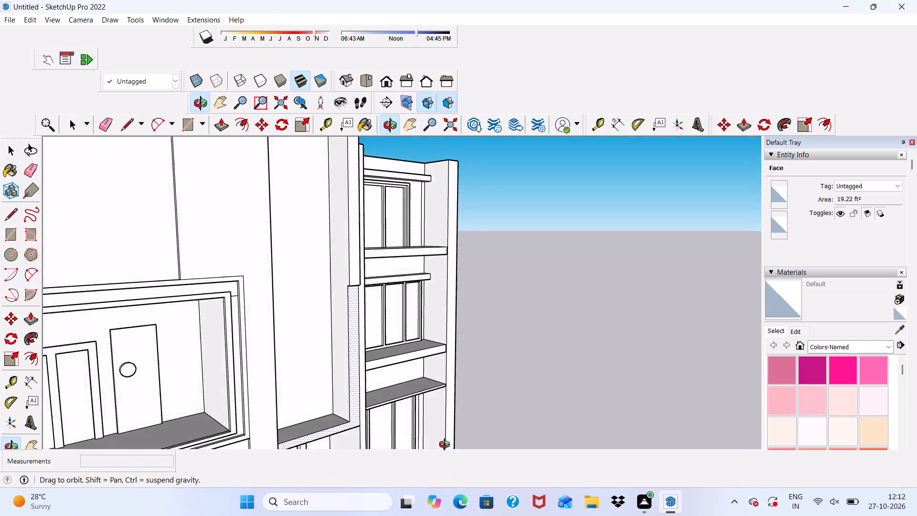
pyautogui.moveTo(447, 446); pyautogui.dragTo(324, 274, button='middle')
pyautogui.scroll(9, 321, 258)
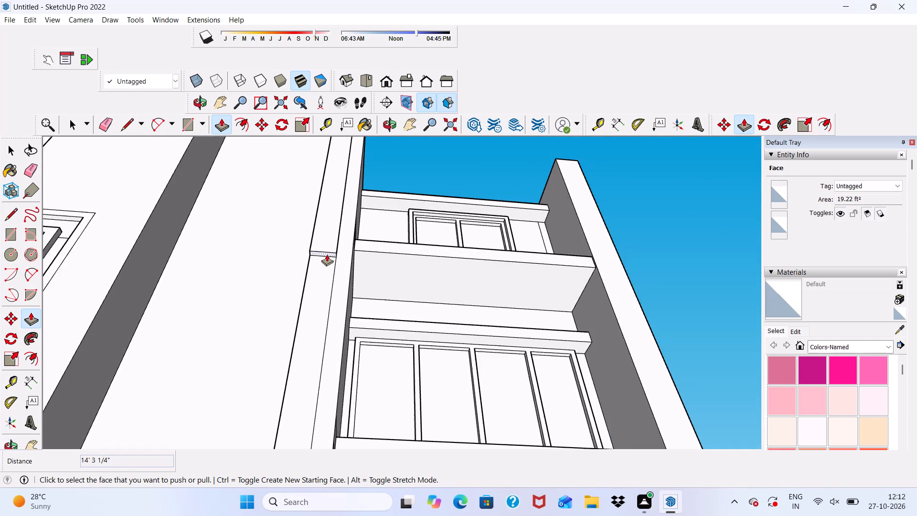
pyautogui.scroll(3, 327, 254)
pyautogui.click(328, 254)
pyautogui.scroll(-12, 313, 343)
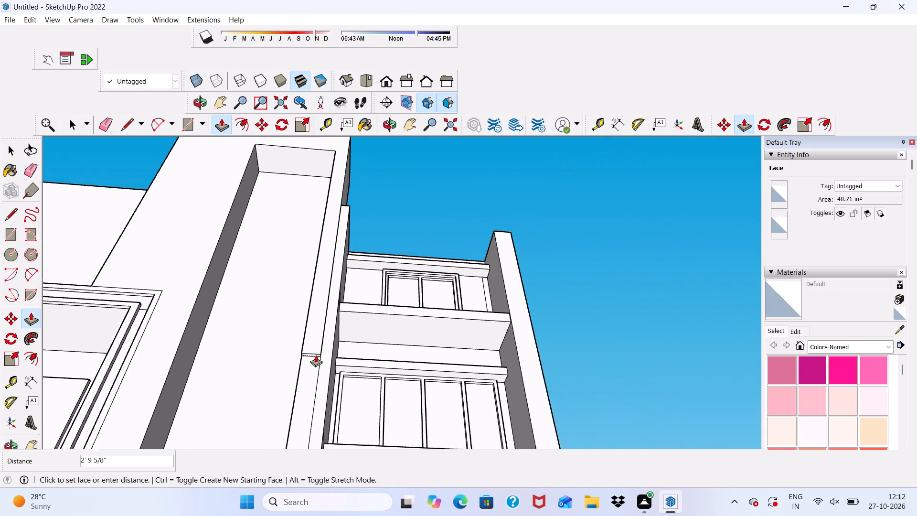
pyautogui.scroll(-7, 316, 355)
pyautogui.scroll(9, 301, 413)
pyautogui.scroll(-1, 301, 413)
pyautogui.click(301, 413)
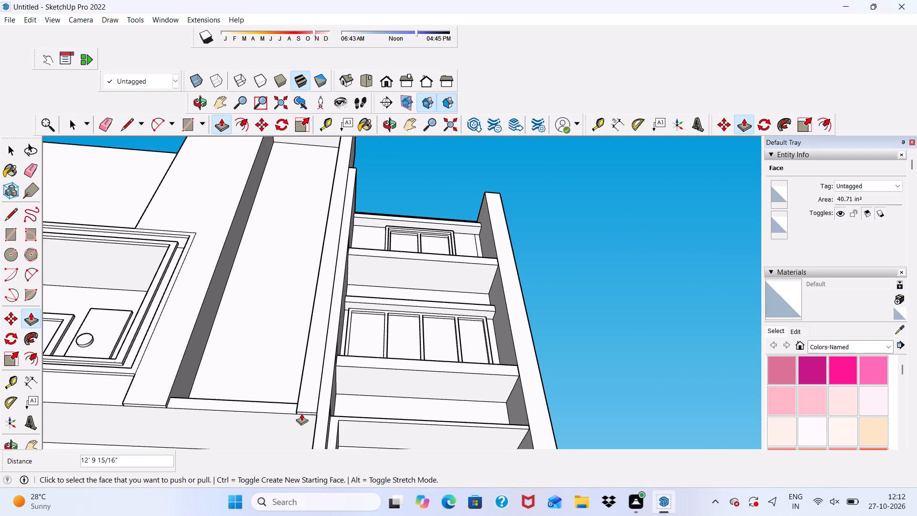
# Push/Pull the horizontal strip beneath the tall recess outward 3", flush with the tower front.
pyautogui.scroll(-2, 264, 414)
pyautogui.moveTo(264, 414); pyautogui.dragTo(278, 473, button='middle')
pyautogui.scroll(-2, 256, 311)
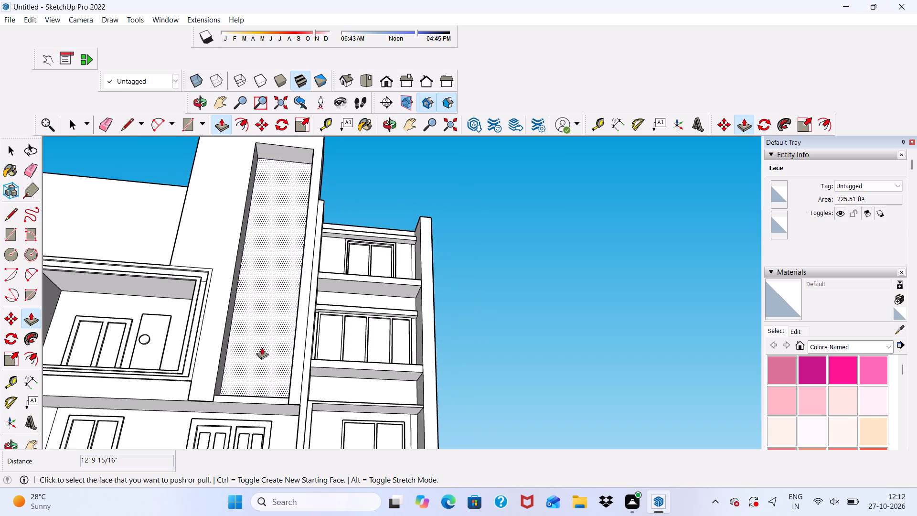
pyautogui.scroll(-5, 262, 347)
pyautogui.scroll(12, 235, 375)
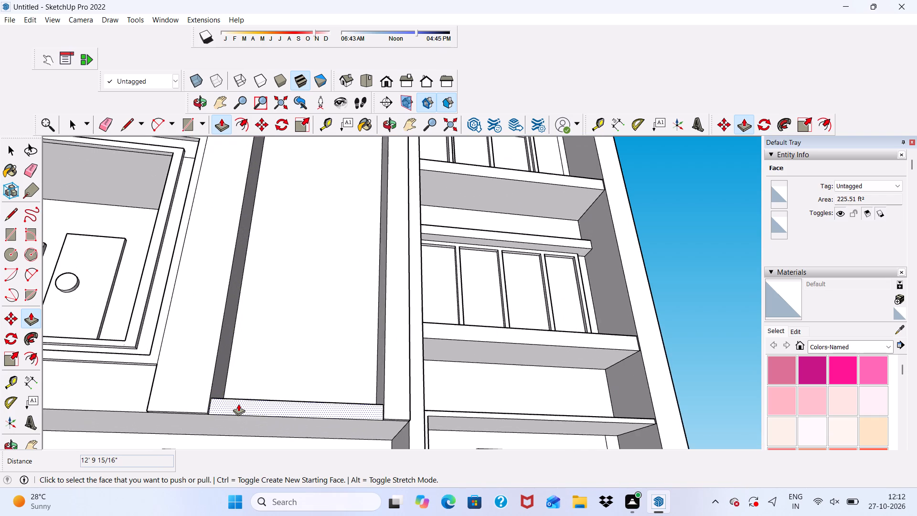
pyautogui.moveTo(240, 404); pyautogui.dragTo(340, 446, button='middle')
pyautogui.scroll(4, 458, 450)
pyautogui.scroll(4, 412, 418)
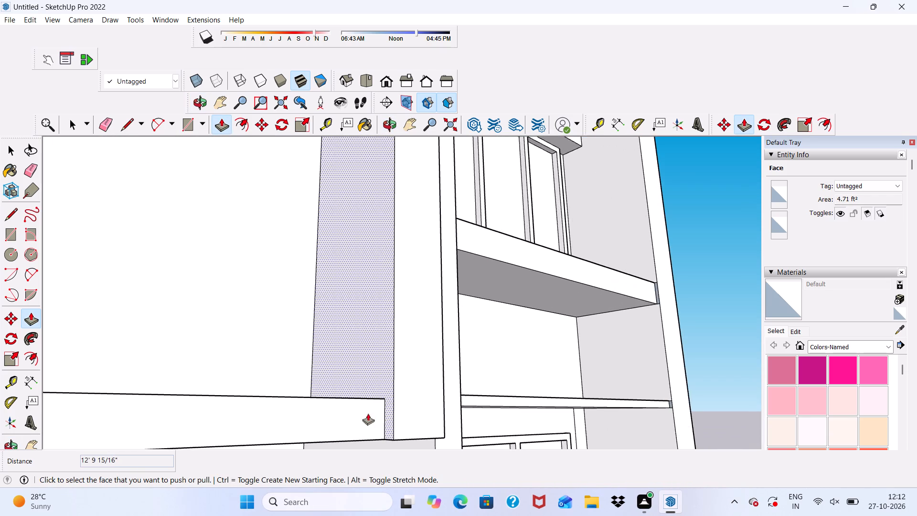
pyautogui.scroll(-2, 383, 412)
pyautogui.click(329, 419)
pyautogui.click(418, 375)
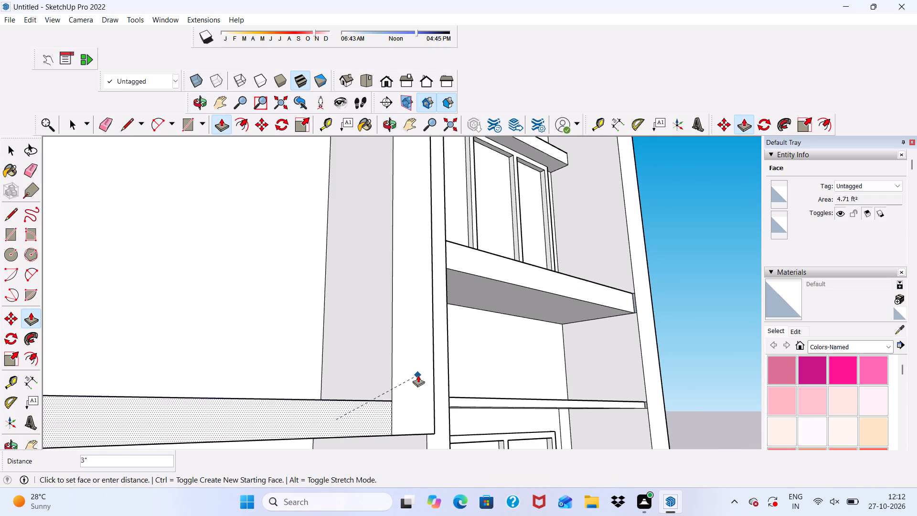
# Examine the base of the tower front around the tall recess and the overall facade.
pyautogui.scroll(-11, 372, 365)
pyautogui.moveTo(369, 398); pyautogui.dragTo(217, 435, button='middle')
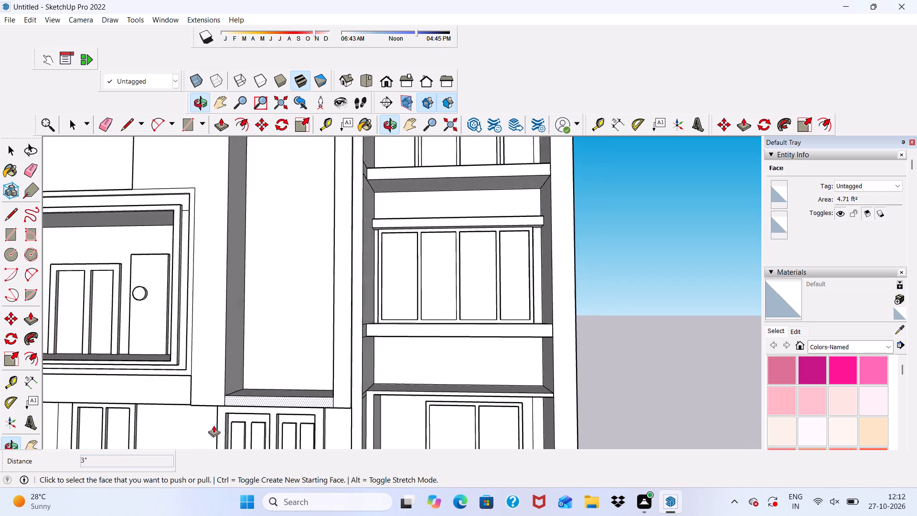
pyautogui.scroll(1, 226, 386)
pyautogui.scroll(-5, 231, 375)
pyautogui.moveTo(263, 404); pyautogui.dragTo(323, 301, button='middle')
pyautogui.scroll(2, 328, 338)
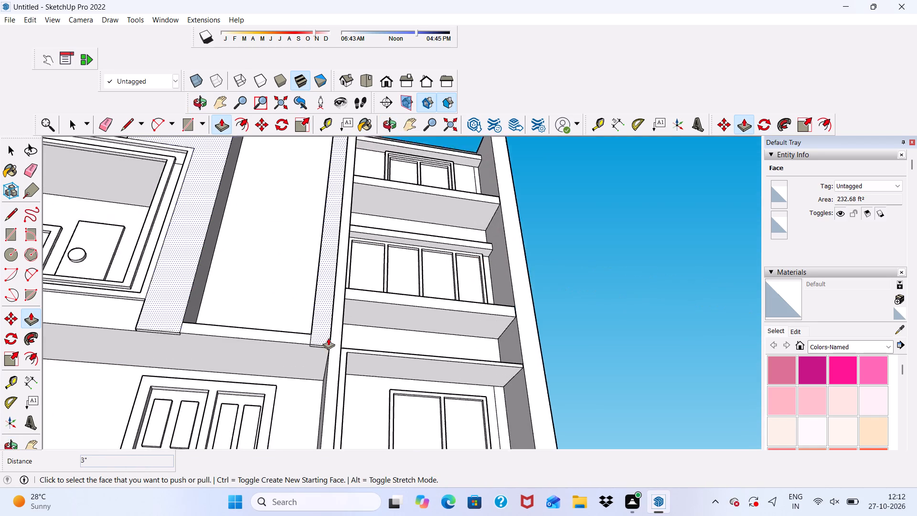
pyautogui.scroll(3, 328, 338)
pyautogui.scroll(8, 280, 360)
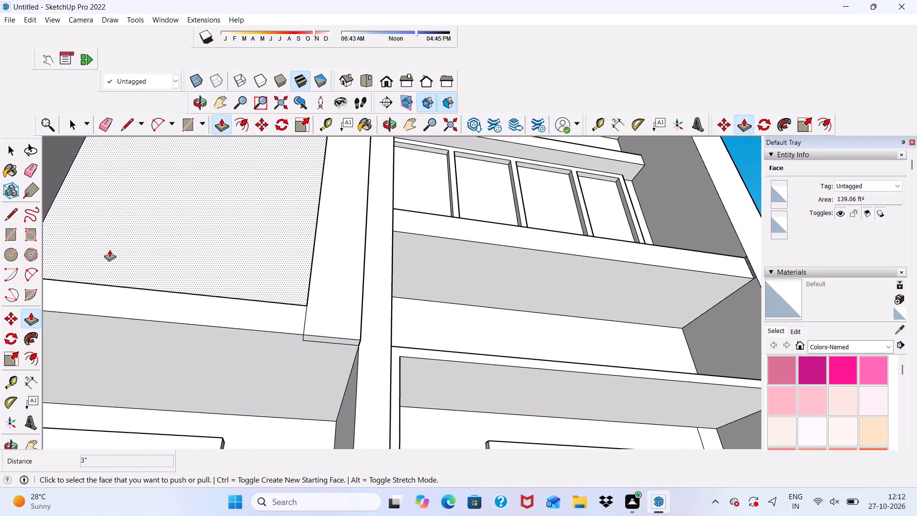
pyautogui.scroll(-15, 193, 298)
pyautogui.scroll(-6, 259, 306)
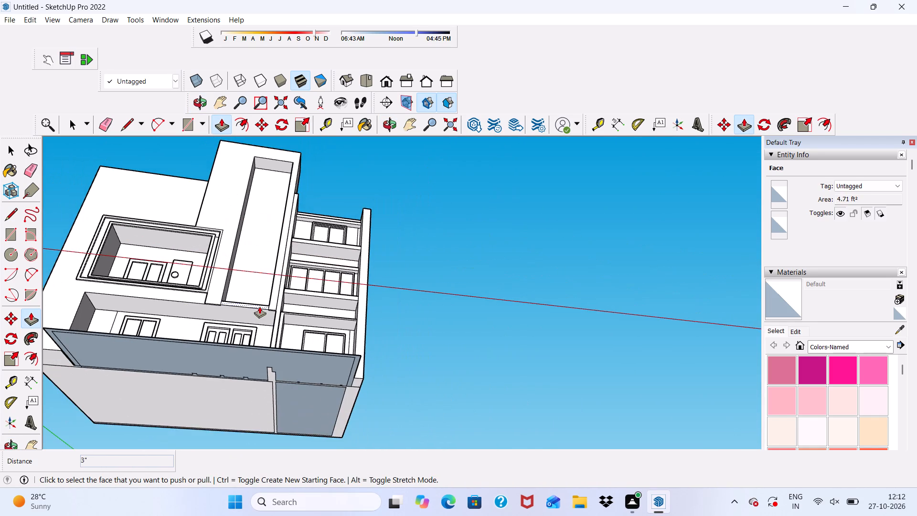
pyautogui.moveTo(259, 306); pyautogui.dragTo(247, 450, button='middle')
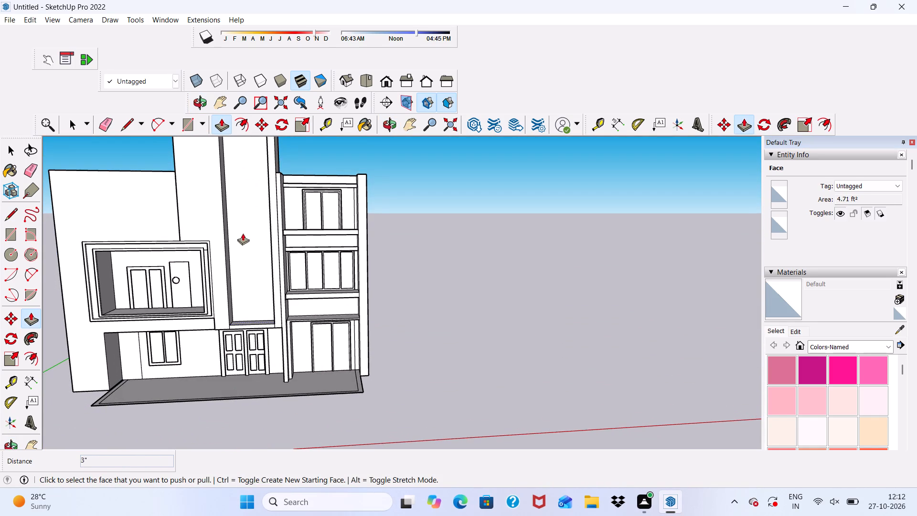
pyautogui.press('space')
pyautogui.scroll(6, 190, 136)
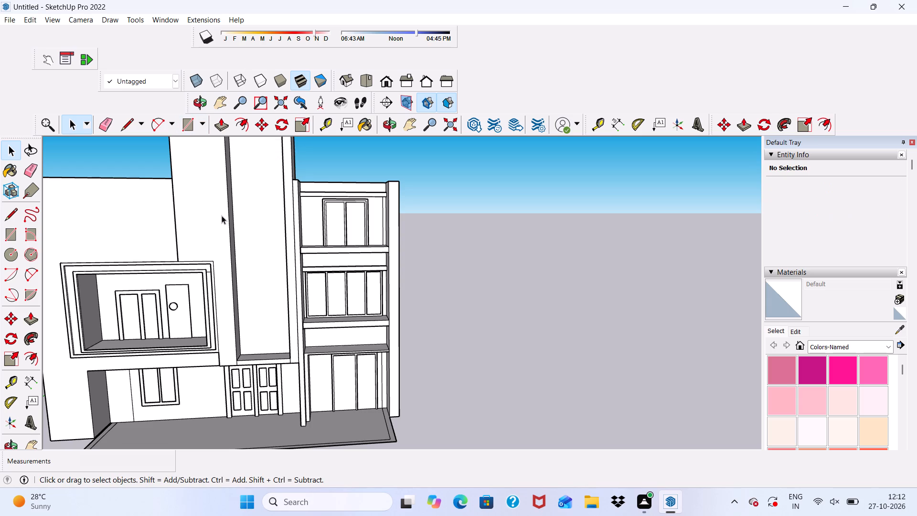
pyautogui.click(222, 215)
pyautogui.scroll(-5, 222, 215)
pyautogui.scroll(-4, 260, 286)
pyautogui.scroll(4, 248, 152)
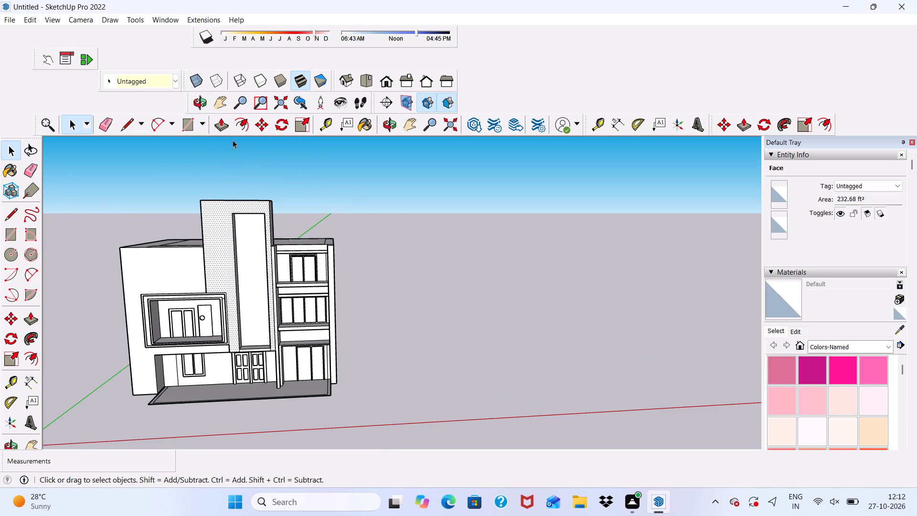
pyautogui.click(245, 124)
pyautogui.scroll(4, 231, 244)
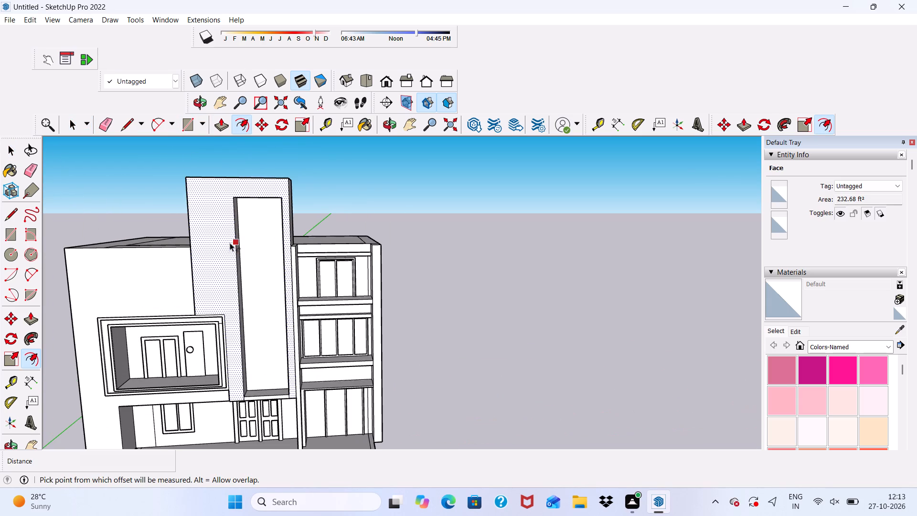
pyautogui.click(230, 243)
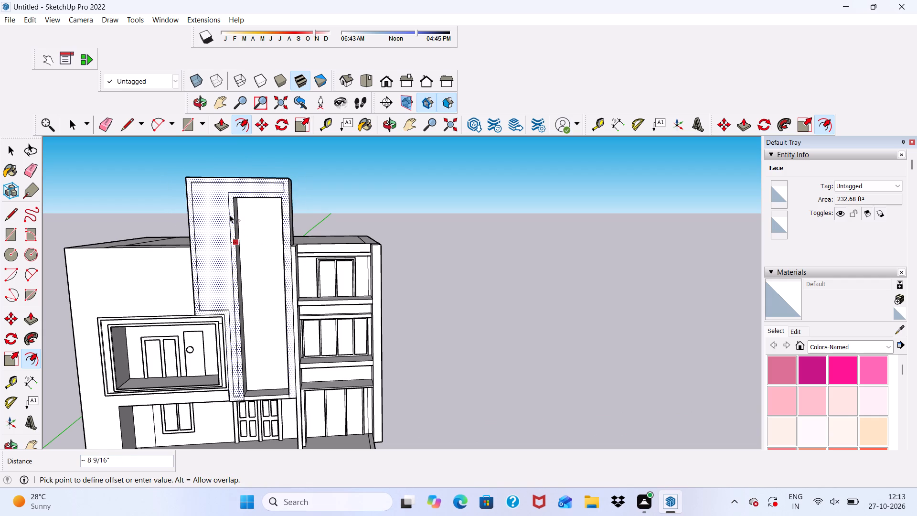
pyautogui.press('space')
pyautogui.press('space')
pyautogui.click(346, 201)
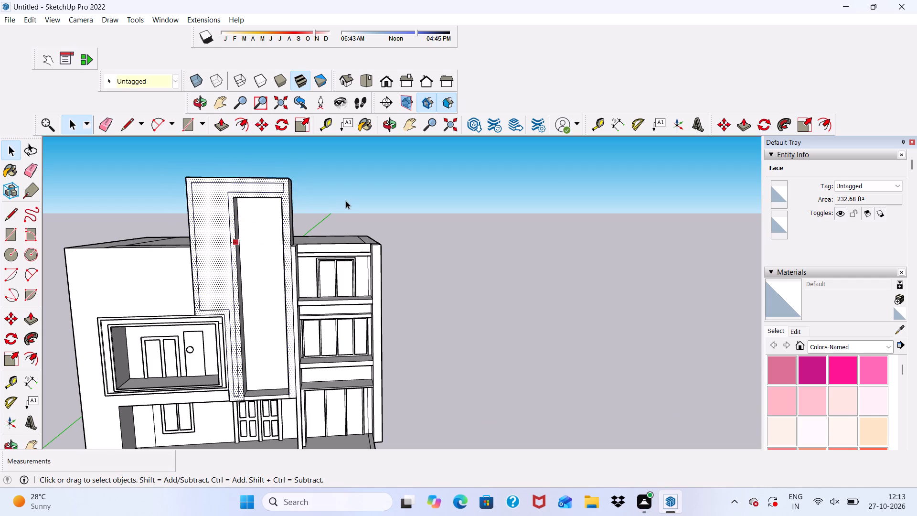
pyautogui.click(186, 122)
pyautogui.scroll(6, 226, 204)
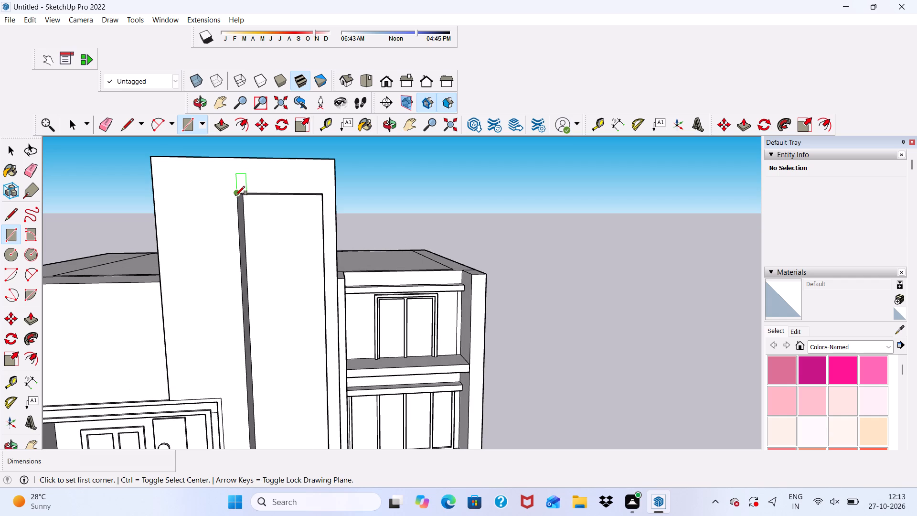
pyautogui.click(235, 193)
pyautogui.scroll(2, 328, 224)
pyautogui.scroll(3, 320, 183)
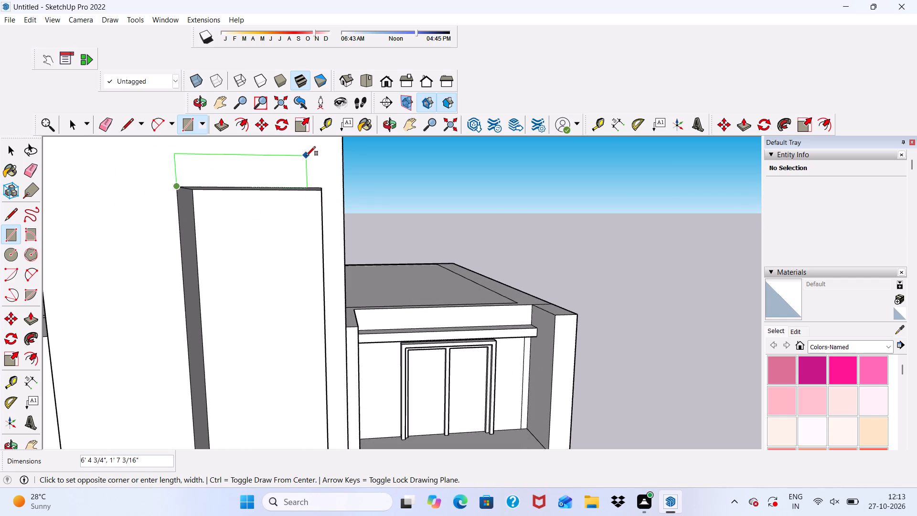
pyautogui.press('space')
# Draw a rectangle about 32' 5" by 7' 5" across the tall recess, from just above its top corner to beyond its opposite bottom corner.
pyautogui.click(188, 123)
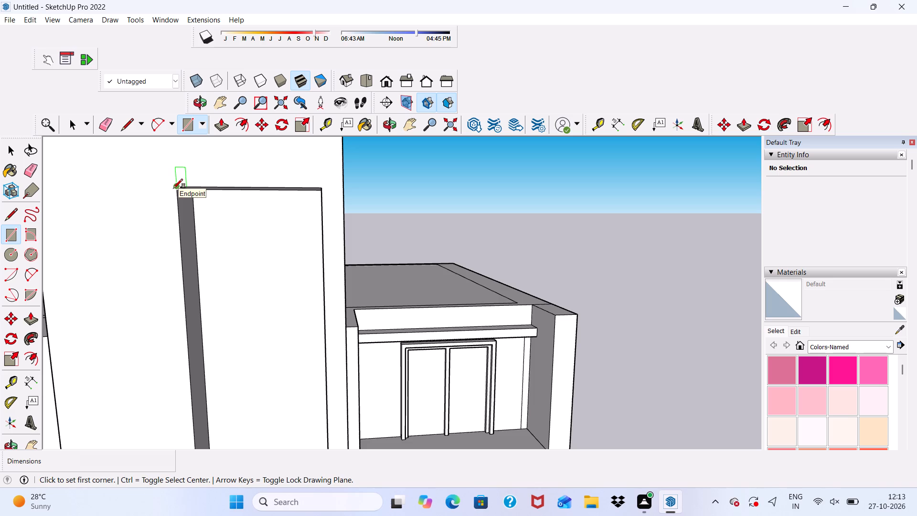
pyautogui.scroll(2, 162, 172)
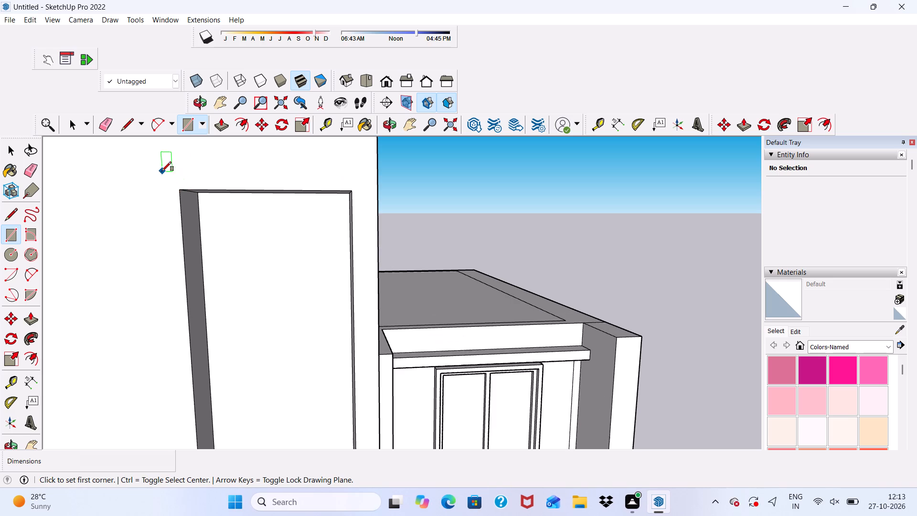
pyautogui.scroll(2, 175, 178)
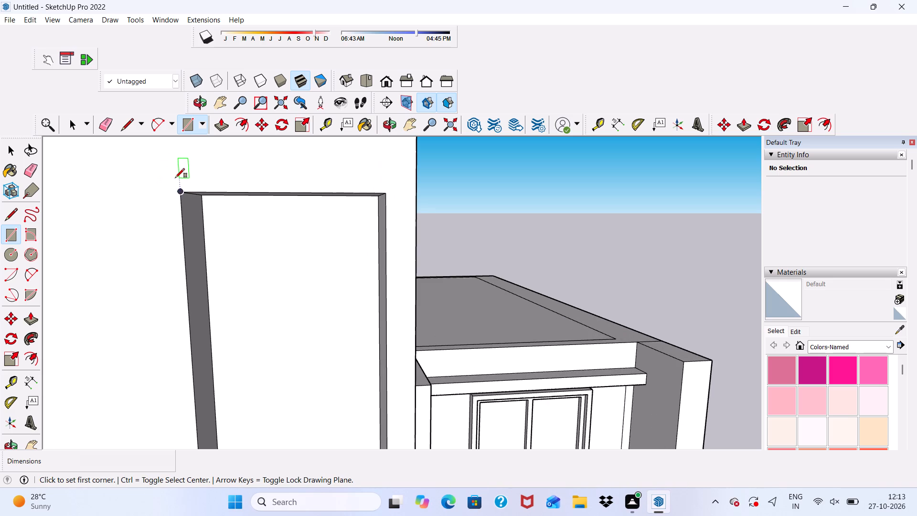
pyautogui.click(175, 178)
pyautogui.scroll(-4, 83, 193)
pyautogui.scroll(-4, 276, 204)
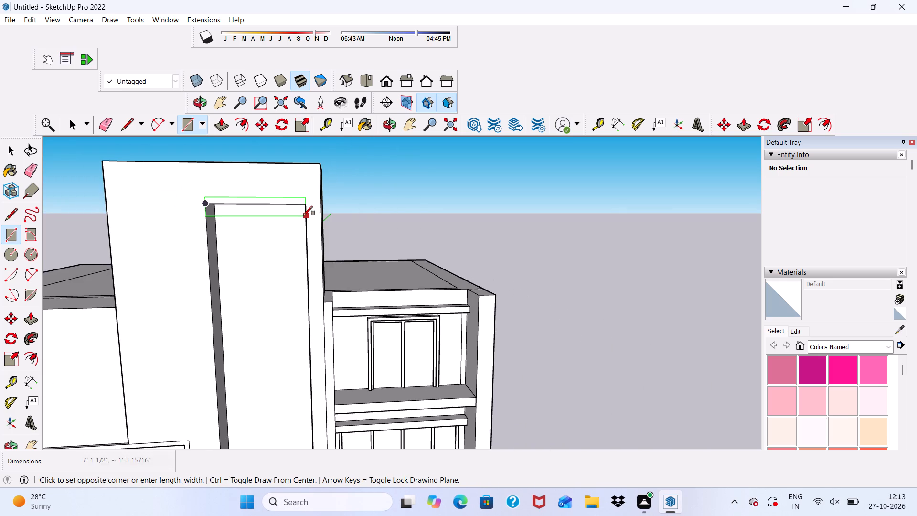
pyautogui.scroll(4, 304, 215)
pyautogui.scroll(-14, 307, 219)
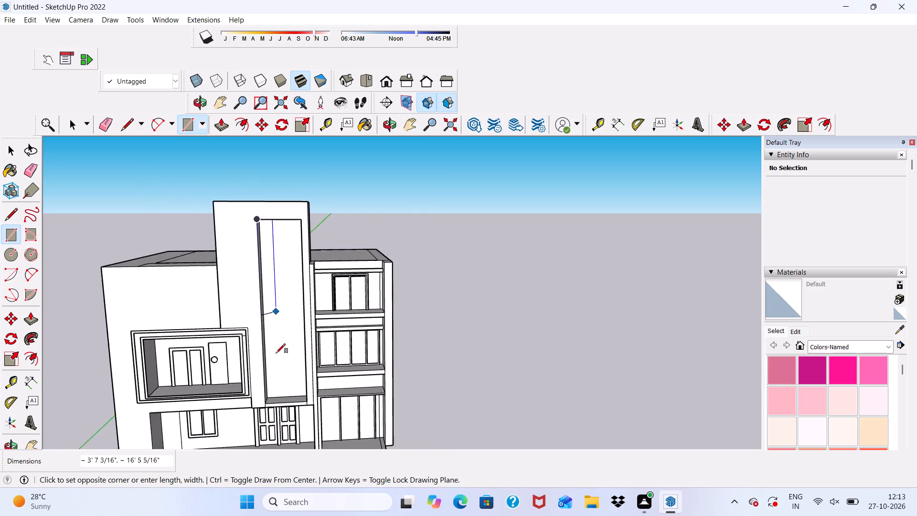
pyautogui.scroll(4, 279, 379)
pyautogui.scroll(9, 308, 413)
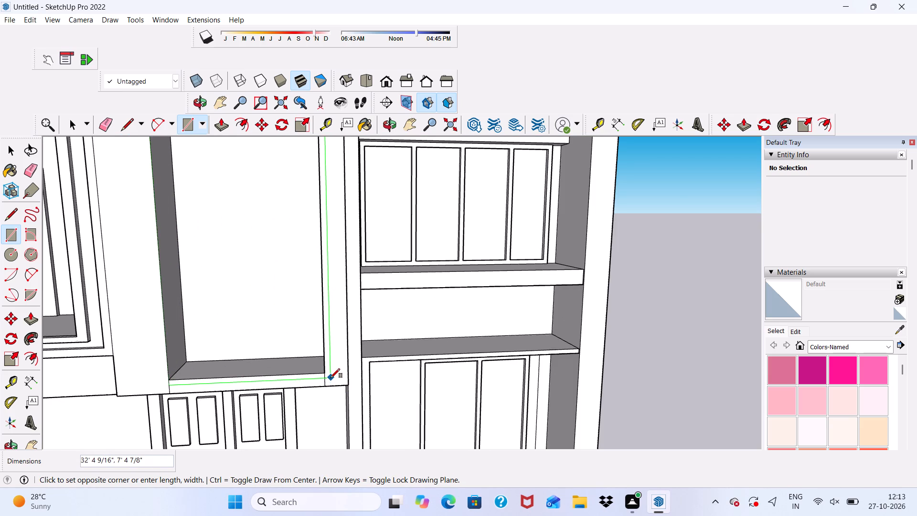
pyautogui.click(335, 377)
pyautogui.scroll(-6, 304, 369)
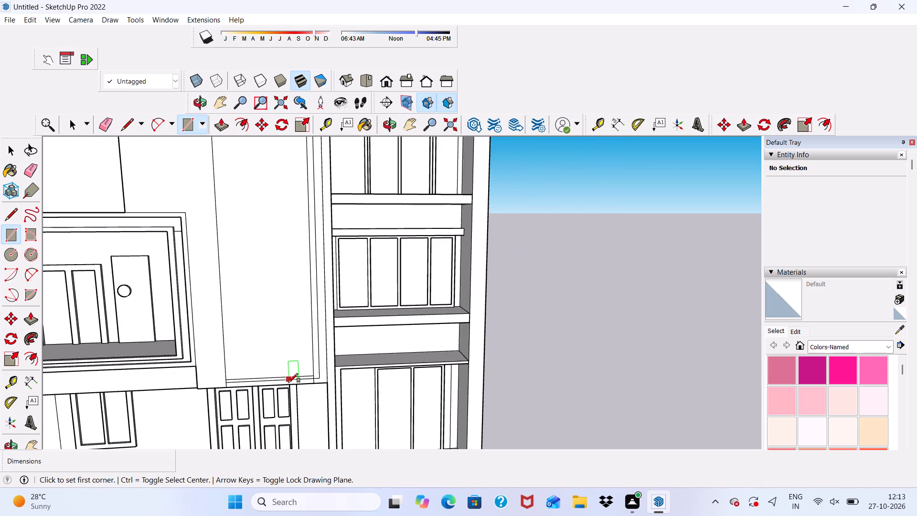
# Undo the last rectangle drawn across the tall recess.
pyautogui.scroll(-7, 288, 383)
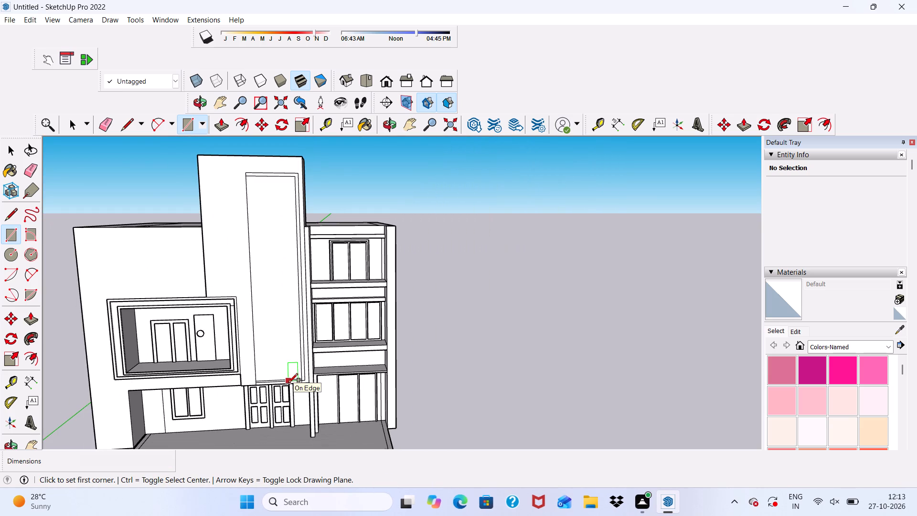
pyautogui.hotkey('ctrl', 'z')
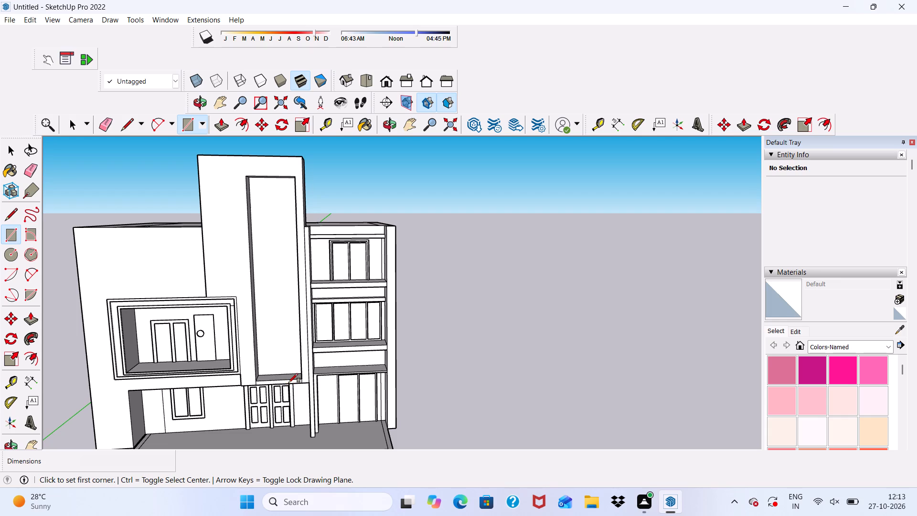
pyautogui.press('space')
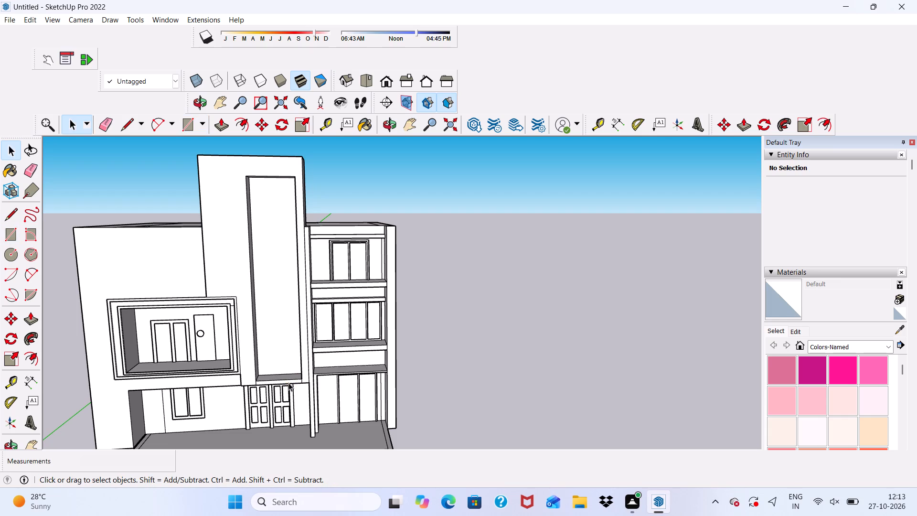
# Draw a rectangle about 33' 5 3/4" by 8' 4 11/16" around the tall recess, from above its top corner to the tower front's lower edge.
pyautogui.click(188, 126)
pyautogui.scroll(3, 240, 183)
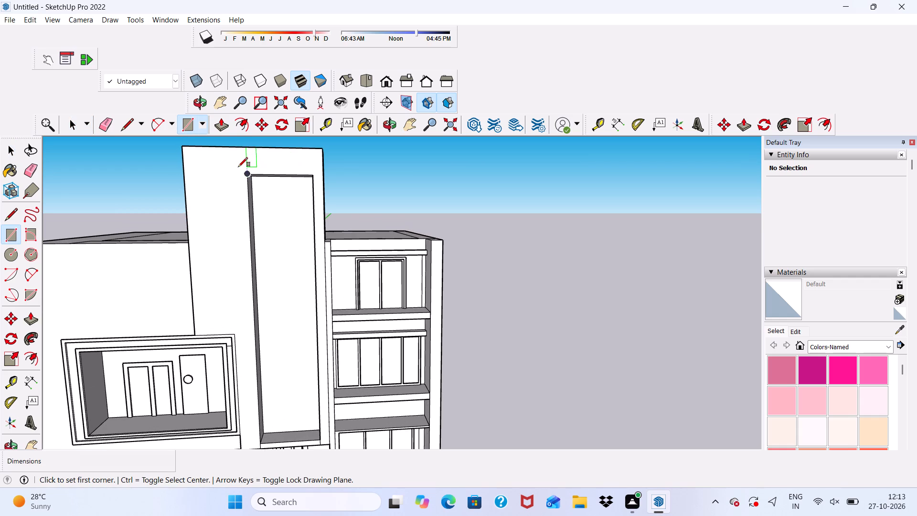
pyautogui.scroll(4, 235, 166)
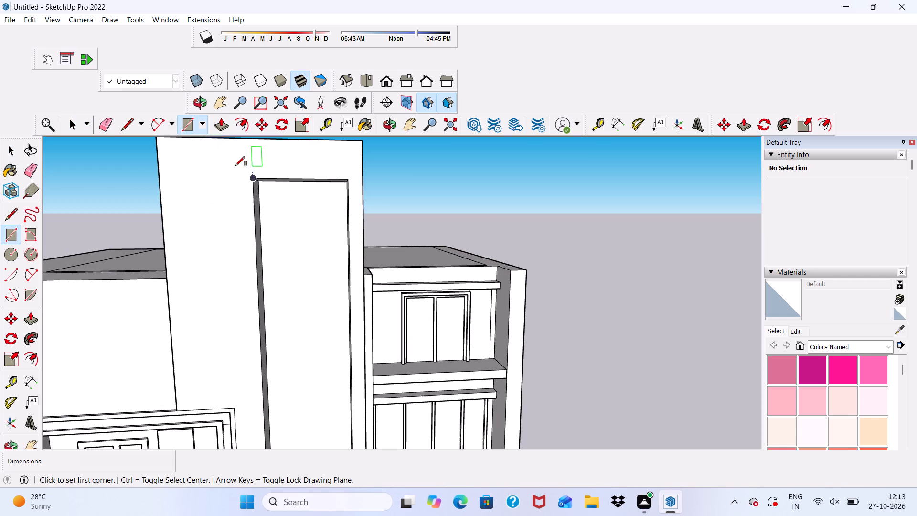
pyautogui.scroll(3, 217, 181)
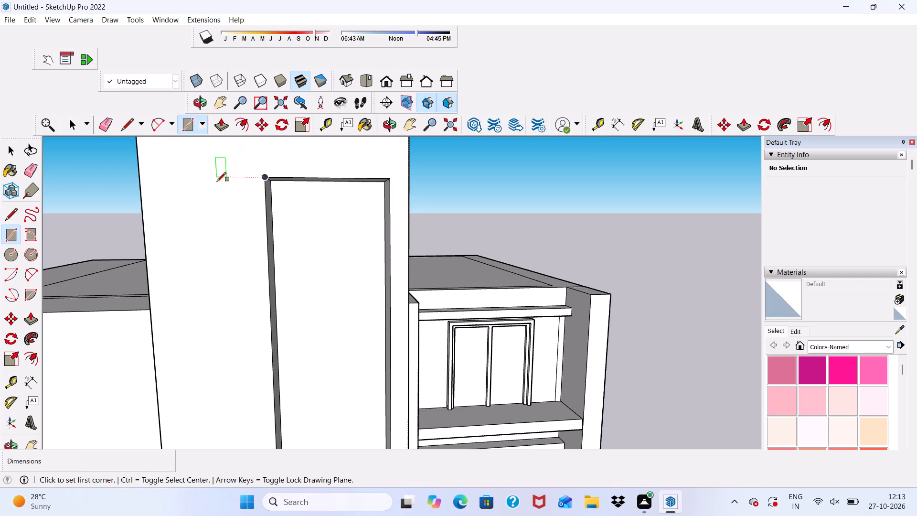
pyautogui.scroll(5, 248, 154)
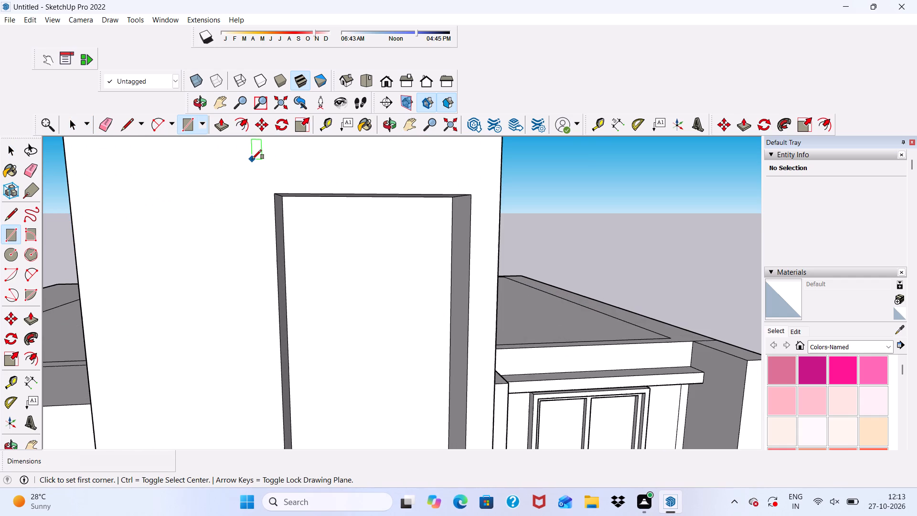
pyautogui.click(252, 159)
pyautogui.scroll(-3, 458, 192)
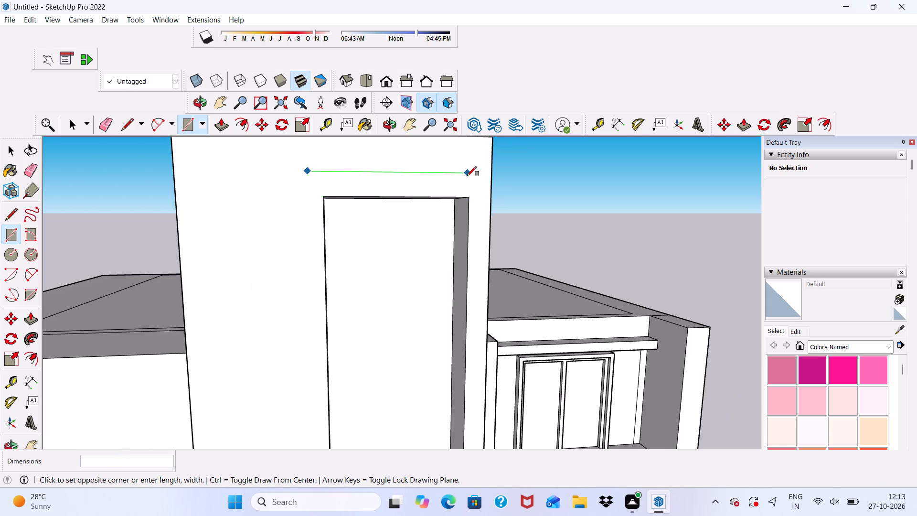
pyautogui.scroll(-13, 467, 176)
pyautogui.scroll(4, 500, 372)
pyautogui.scroll(3, 478, 405)
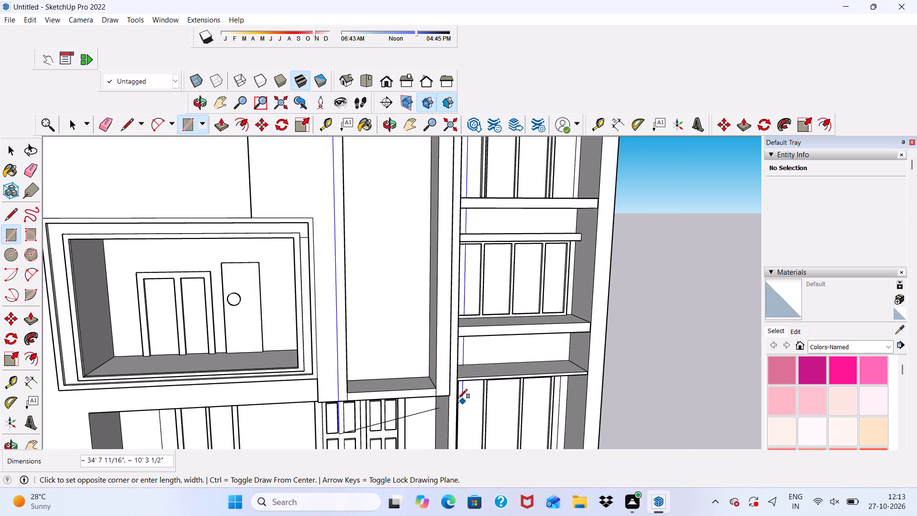
pyautogui.scroll(3, 421, 390)
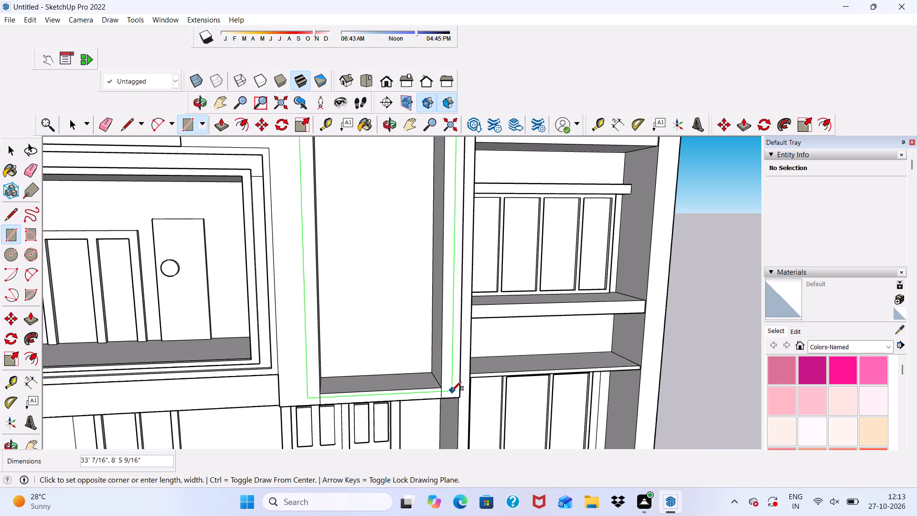
pyautogui.scroll(4, 452, 391)
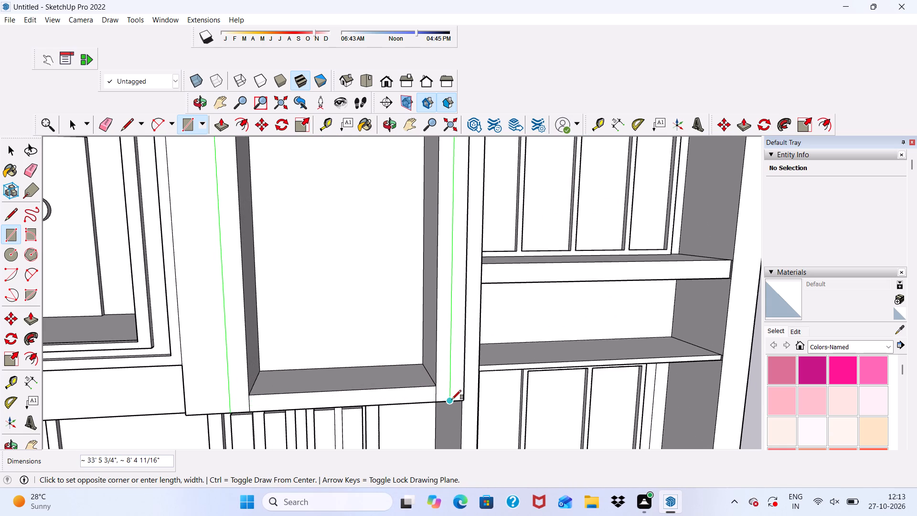
pyautogui.click(452, 399)
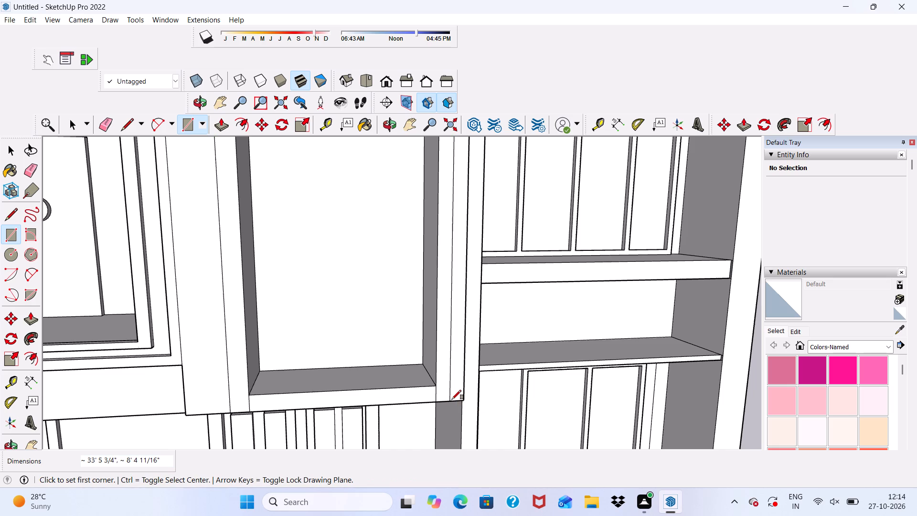
# Erase the two short edges between the tall recess's bottom corners and the tower front's lower edge.
pyautogui.scroll(-4, 403, 420)
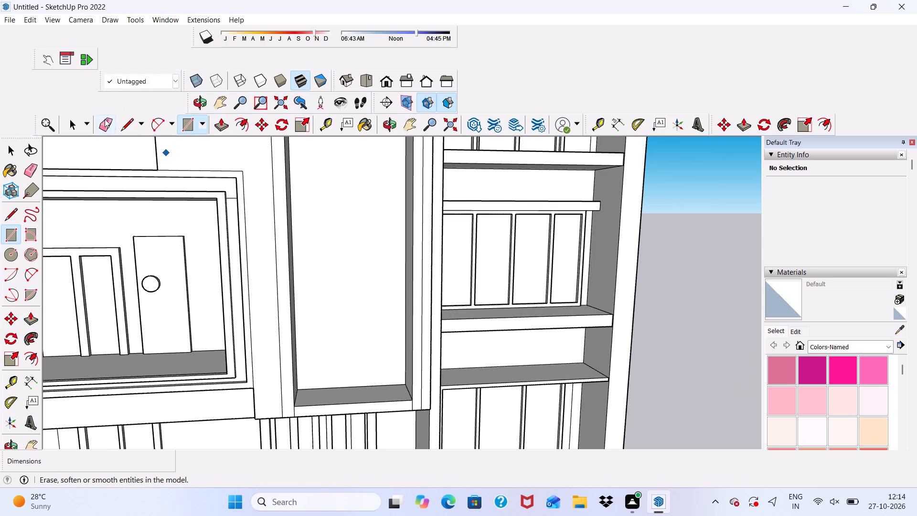
pyautogui.click(105, 119)
pyautogui.scroll(4, 222, 380)
pyautogui.scroll(6, 413, 471)
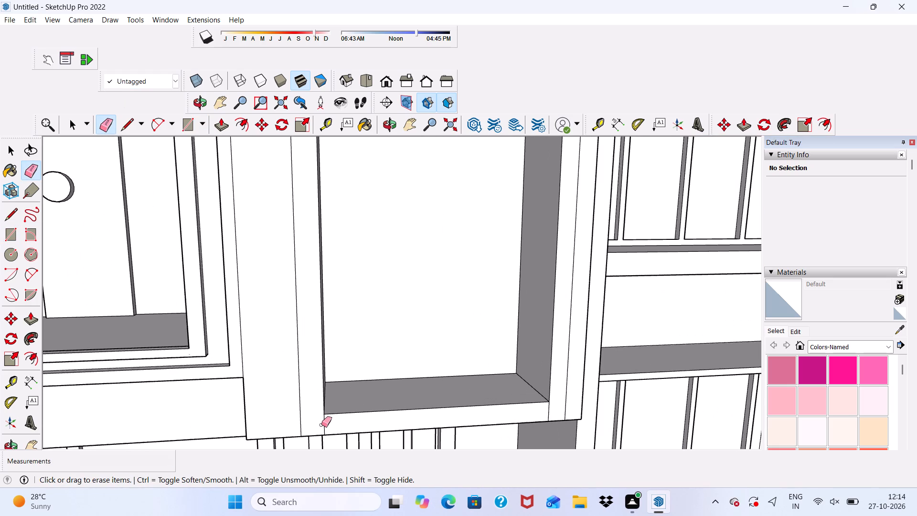
pyautogui.moveTo(321, 425); pyautogui.dragTo(326, 425)
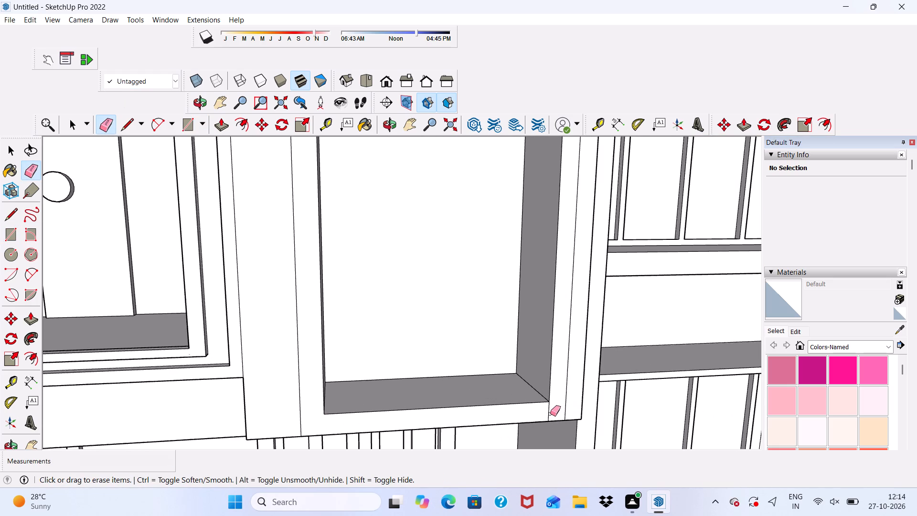
pyautogui.click(550, 414)
pyautogui.click(548, 412)
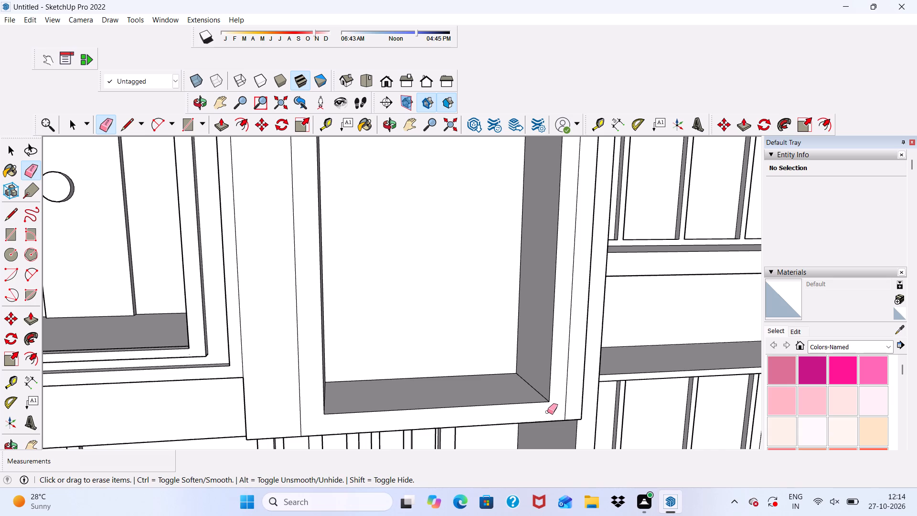
pyautogui.press('space')
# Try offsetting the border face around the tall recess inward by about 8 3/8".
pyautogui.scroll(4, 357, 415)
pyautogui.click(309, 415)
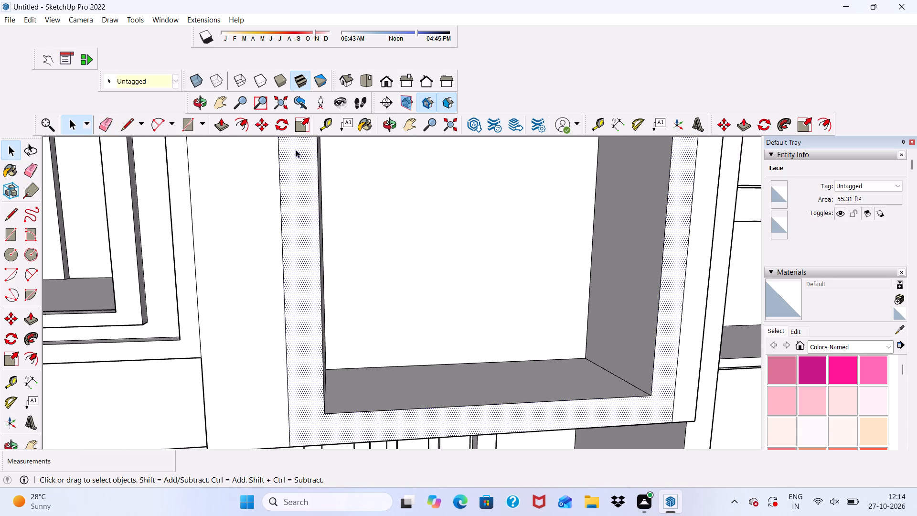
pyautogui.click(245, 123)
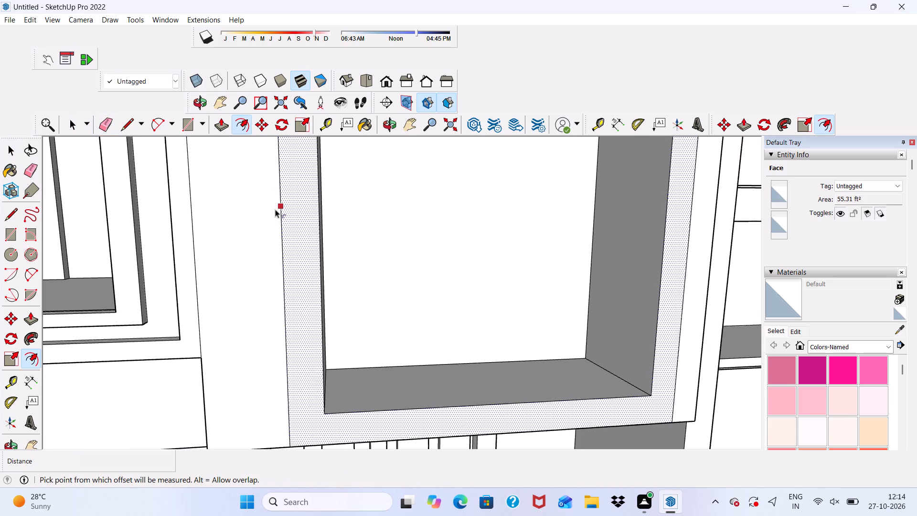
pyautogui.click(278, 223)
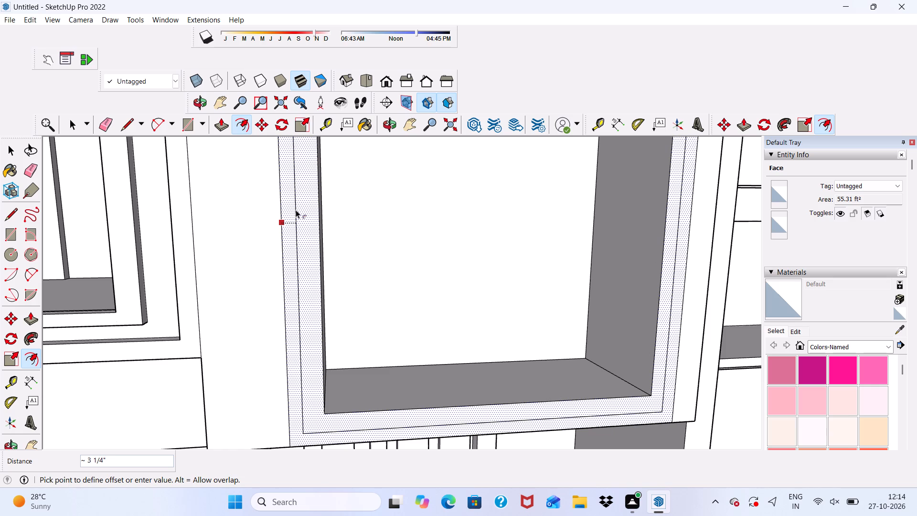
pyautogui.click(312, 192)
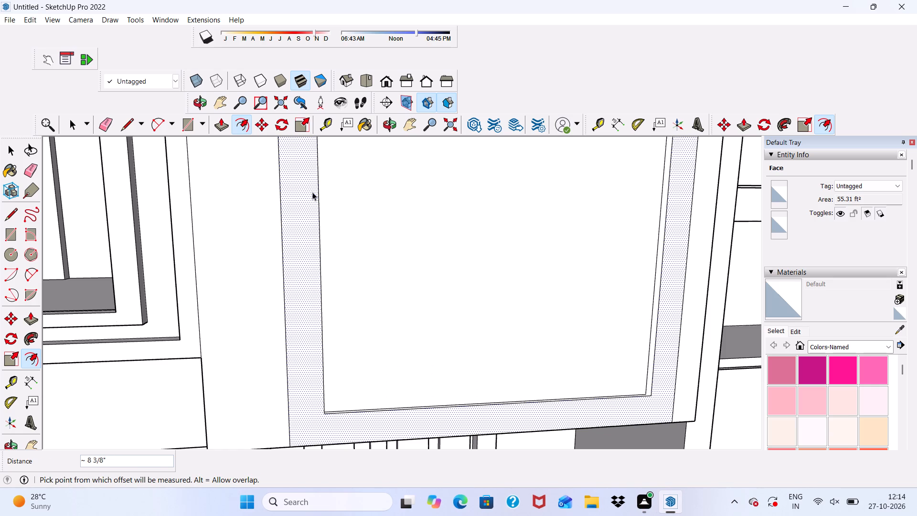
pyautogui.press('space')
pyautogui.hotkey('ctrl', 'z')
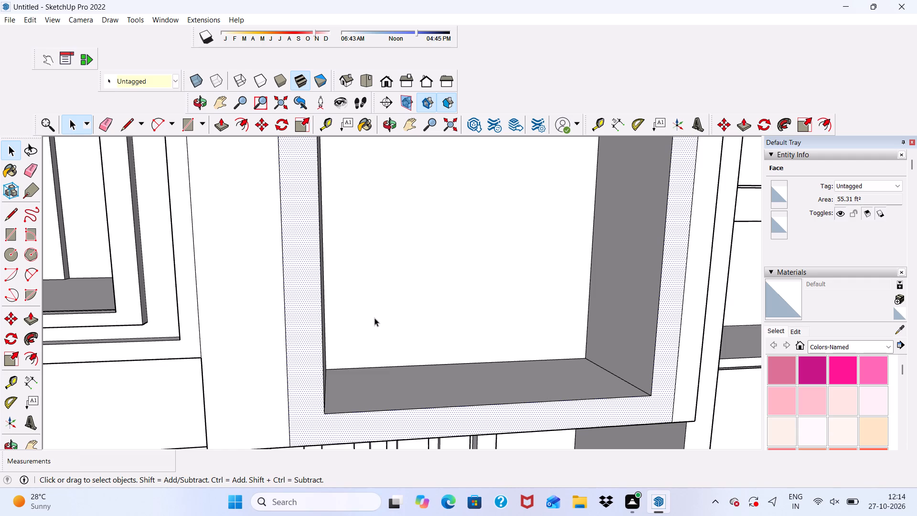
# Push/Pull the border face around the tall recess outward 1'.
pyautogui.scroll(-10, 376, 247)
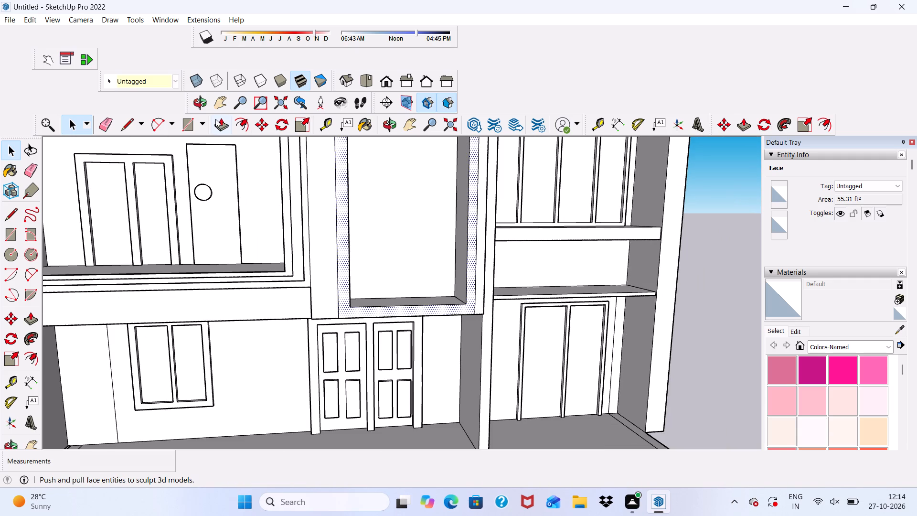
pyautogui.click(215, 119)
pyautogui.scroll(2, 328, 277)
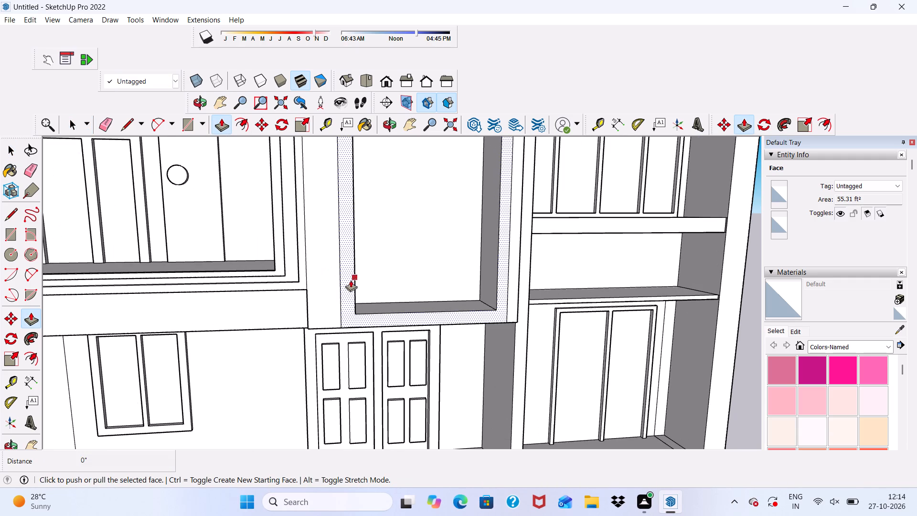
pyautogui.click(347, 282)
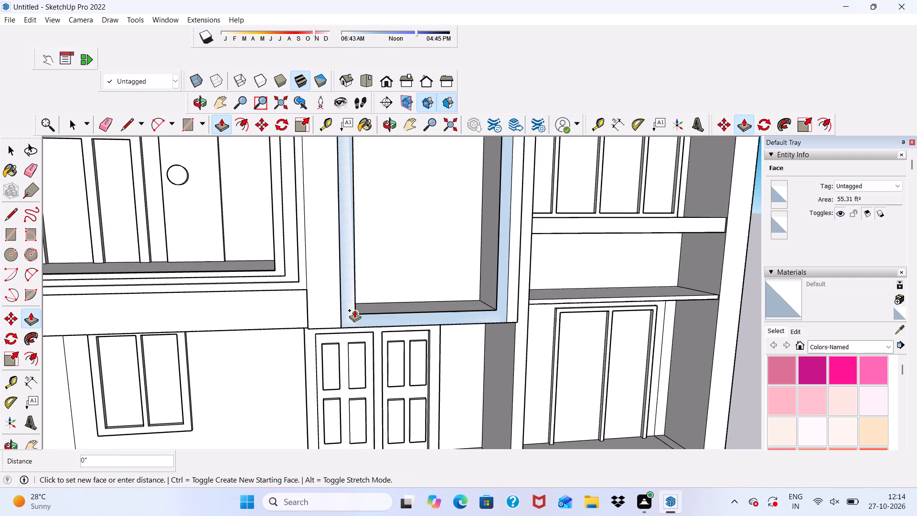
pyautogui.scroll(-1, 357, 312)
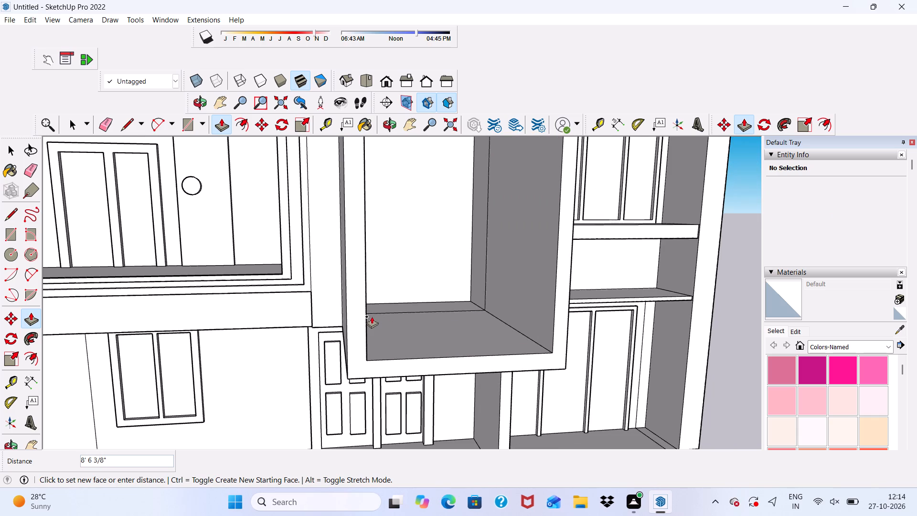
pyautogui.write("1'")
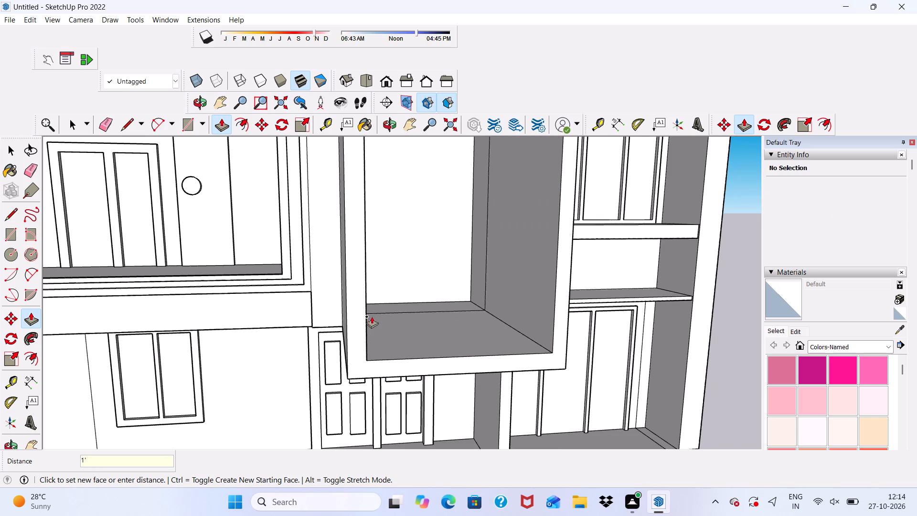
pyautogui.press('Return')
pyautogui.press('space')
# Push/Pull the back face of the tall recess outward about 1' 7/8" and clear the selection.
pyautogui.scroll(-3, 387, 304)
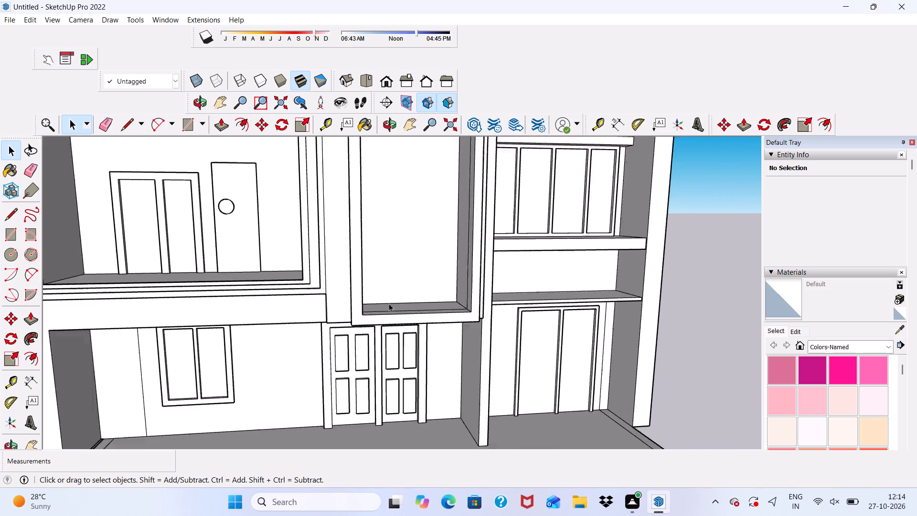
pyautogui.scroll(-2, 389, 303)
pyautogui.moveTo(393, 304); pyautogui.dragTo(465, 371, button='middle')
pyautogui.scroll(-7, 403, 263)
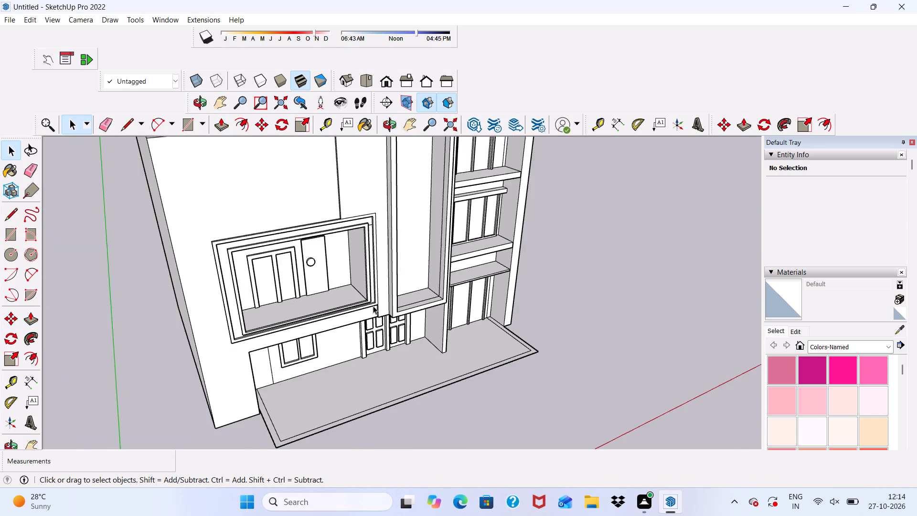
pyautogui.scroll(-3, 373, 306)
pyautogui.moveTo(401, 231); pyautogui.dragTo(273, 149, button='middle')
pyautogui.scroll(10, 402, 204)
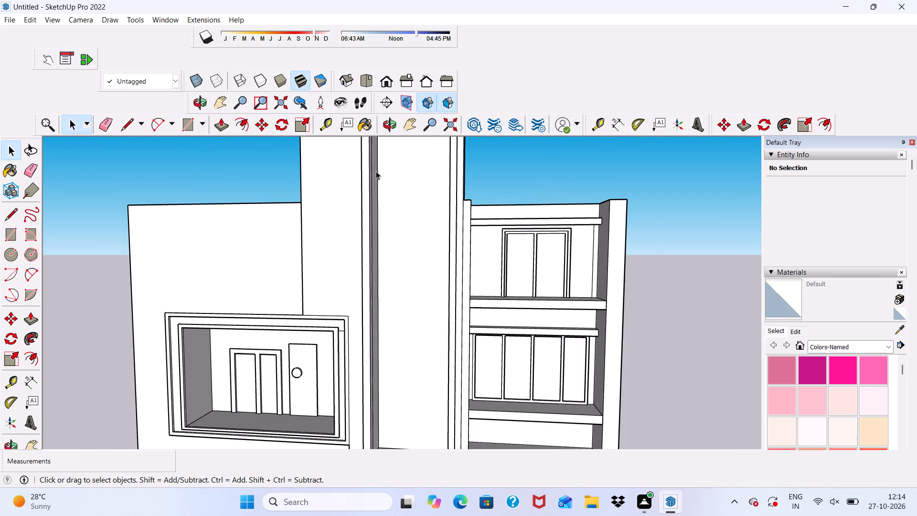
pyautogui.moveTo(378, 172); pyautogui.dragTo(354, 178, button='middle')
pyautogui.scroll(5, 384, 153)
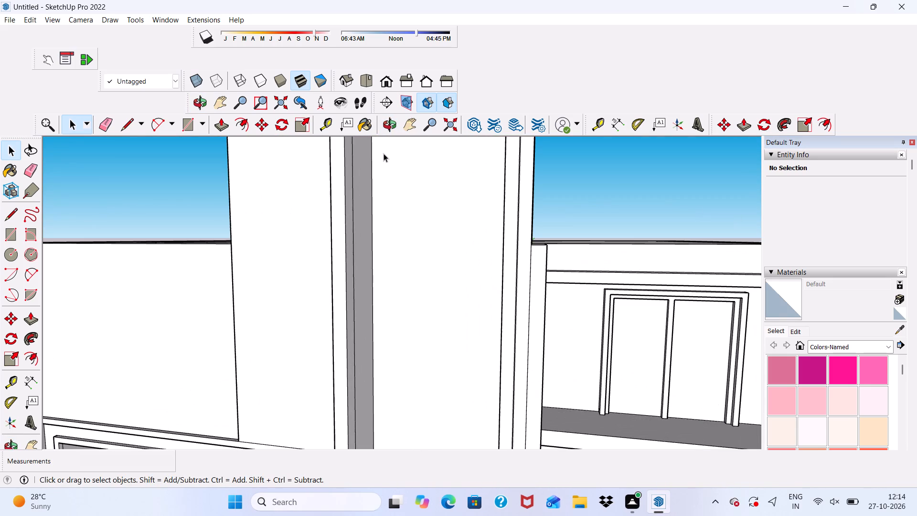
pyautogui.scroll(-2, 384, 153)
pyautogui.scroll(4, 394, 172)
pyautogui.click(394, 172)
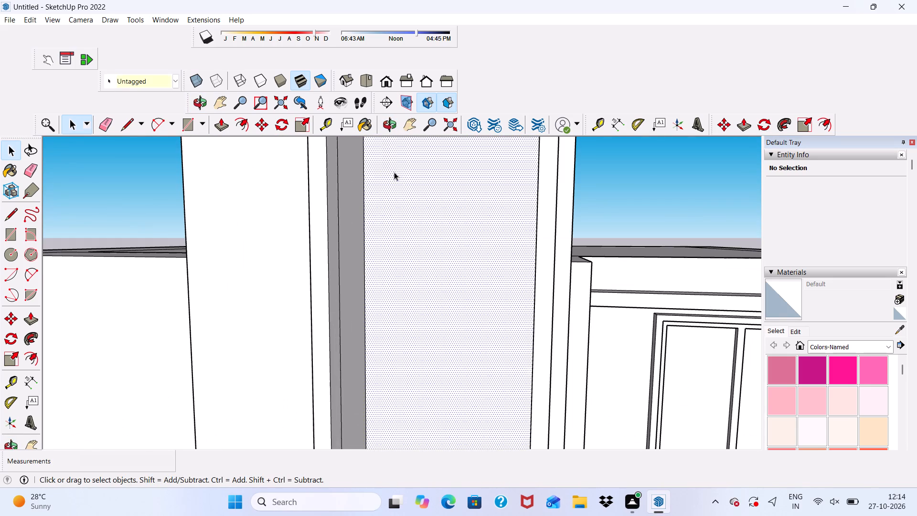
pyautogui.click(217, 122)
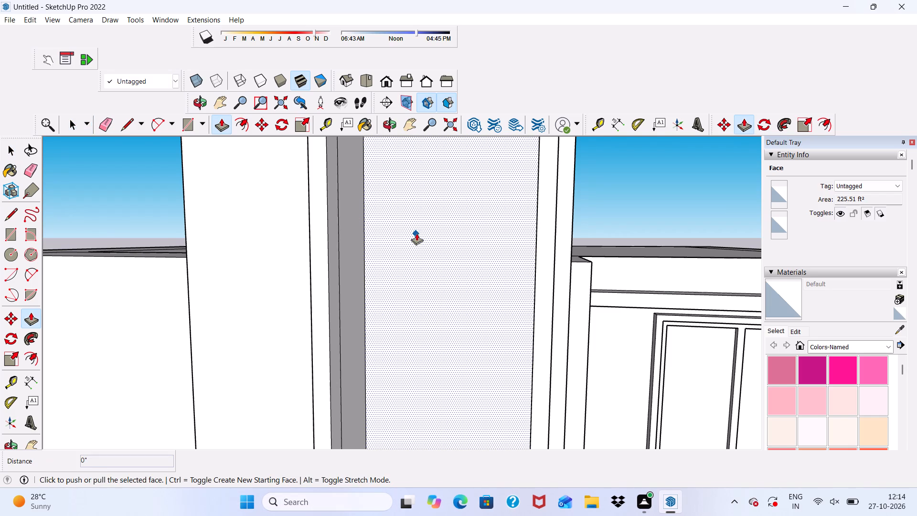
pyautogui.click(417, 233)
pyautogui.click(411, 234)
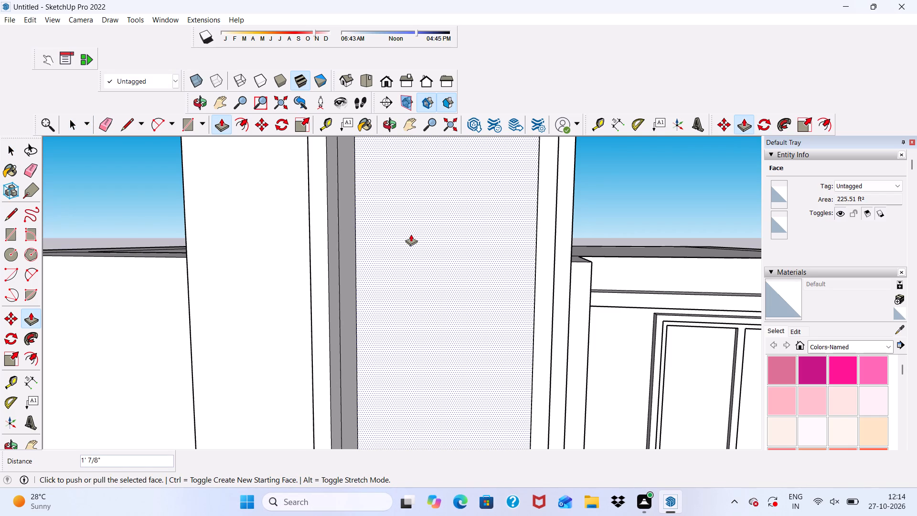
pyautogui.scroll(-8, 320, 224)
pyautogui.press('space')
pyautogui.scroll(-3, 371, 232)
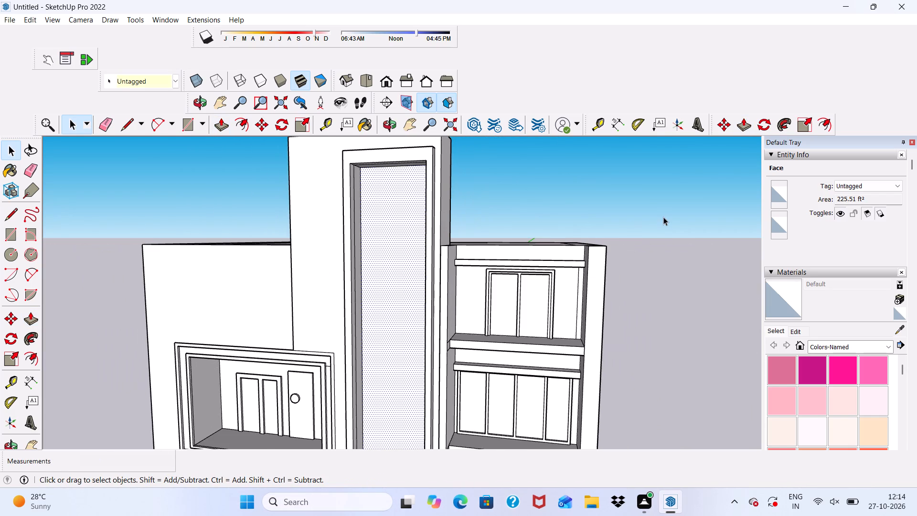
pyautogui.click(663, 213)
pyautogui.moveTo(328, 203); pyautogui.dragTo(369, 129, button='middle')
pyautogui.scroll(9, 371, 130)
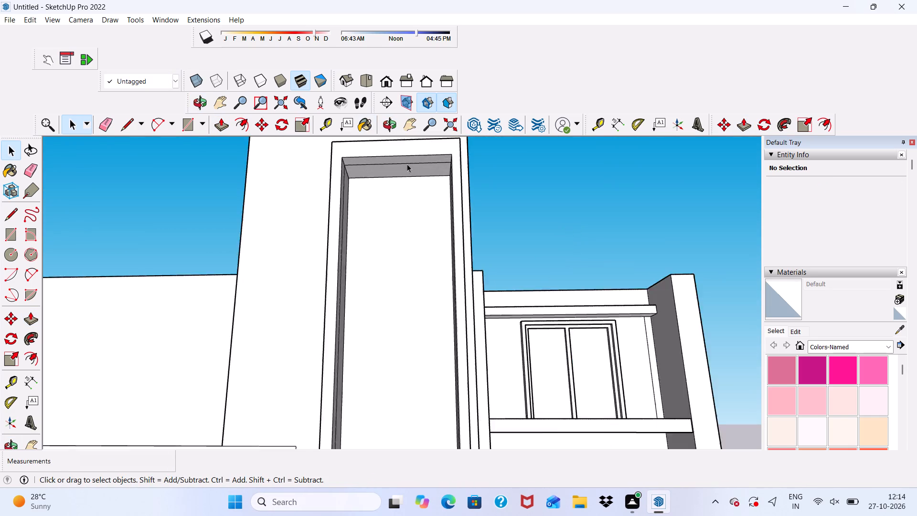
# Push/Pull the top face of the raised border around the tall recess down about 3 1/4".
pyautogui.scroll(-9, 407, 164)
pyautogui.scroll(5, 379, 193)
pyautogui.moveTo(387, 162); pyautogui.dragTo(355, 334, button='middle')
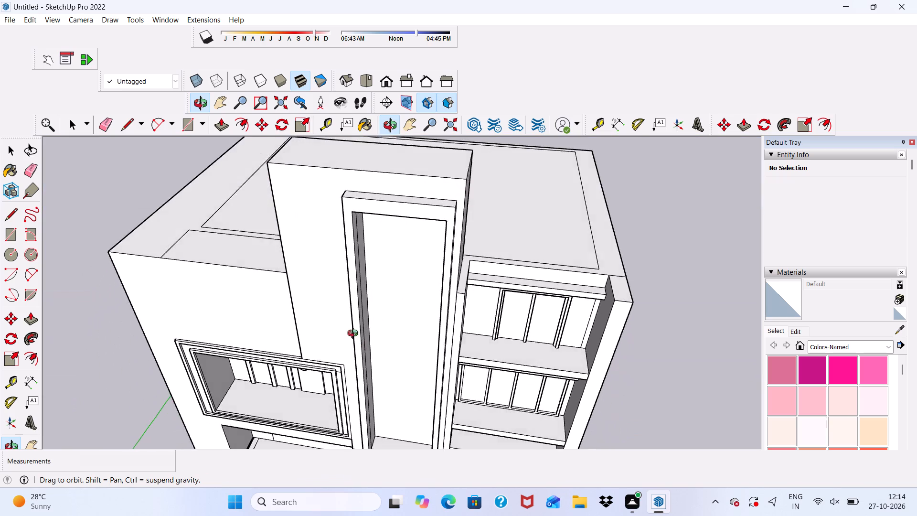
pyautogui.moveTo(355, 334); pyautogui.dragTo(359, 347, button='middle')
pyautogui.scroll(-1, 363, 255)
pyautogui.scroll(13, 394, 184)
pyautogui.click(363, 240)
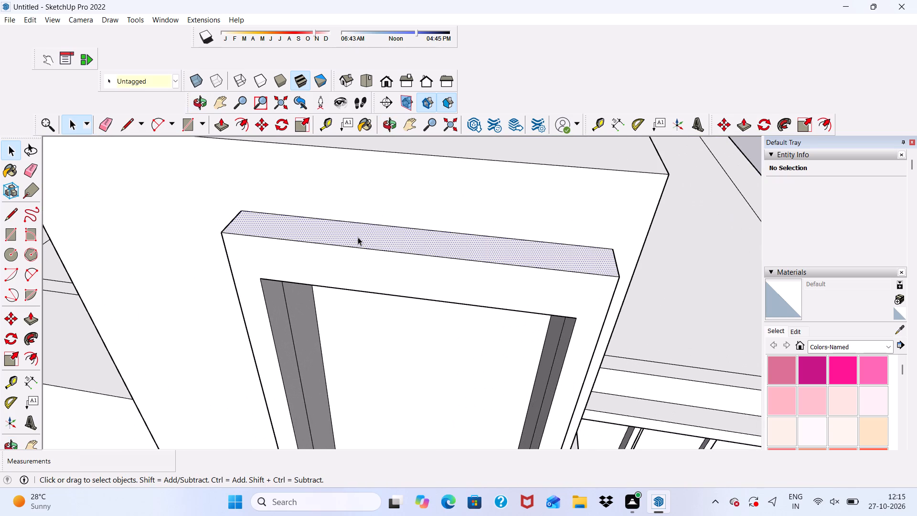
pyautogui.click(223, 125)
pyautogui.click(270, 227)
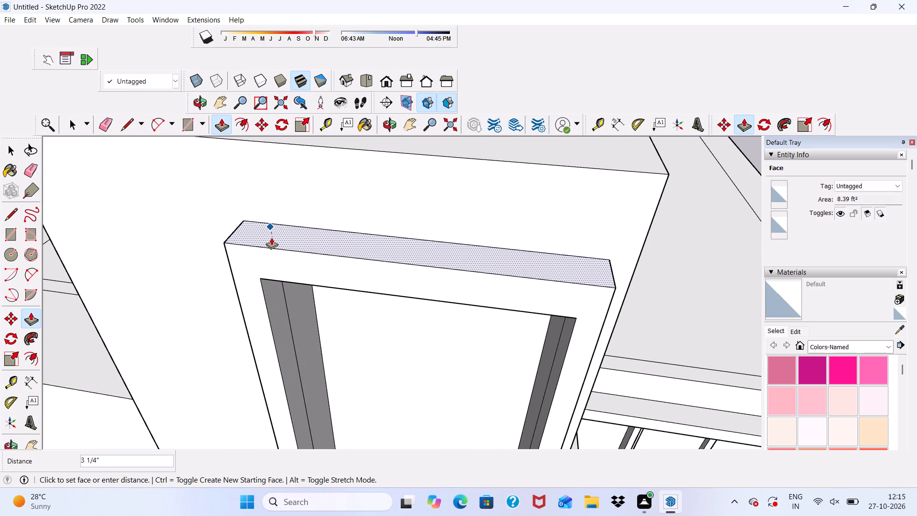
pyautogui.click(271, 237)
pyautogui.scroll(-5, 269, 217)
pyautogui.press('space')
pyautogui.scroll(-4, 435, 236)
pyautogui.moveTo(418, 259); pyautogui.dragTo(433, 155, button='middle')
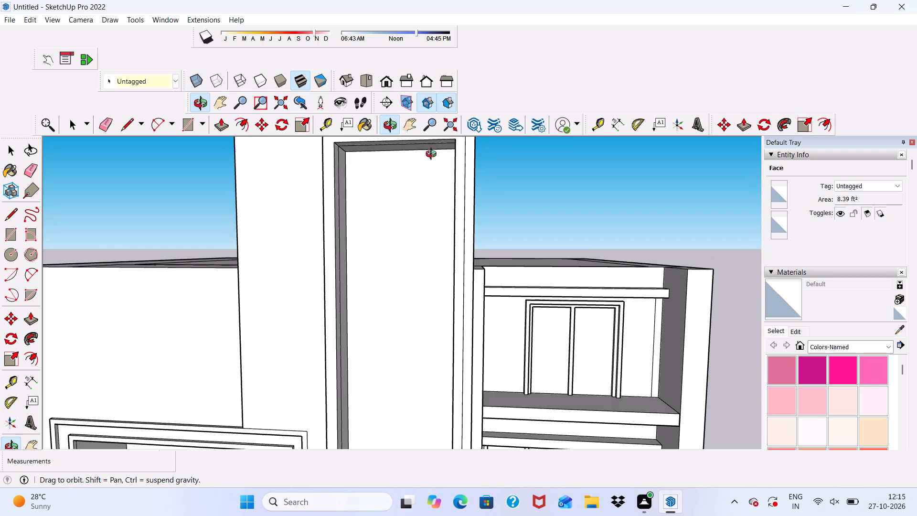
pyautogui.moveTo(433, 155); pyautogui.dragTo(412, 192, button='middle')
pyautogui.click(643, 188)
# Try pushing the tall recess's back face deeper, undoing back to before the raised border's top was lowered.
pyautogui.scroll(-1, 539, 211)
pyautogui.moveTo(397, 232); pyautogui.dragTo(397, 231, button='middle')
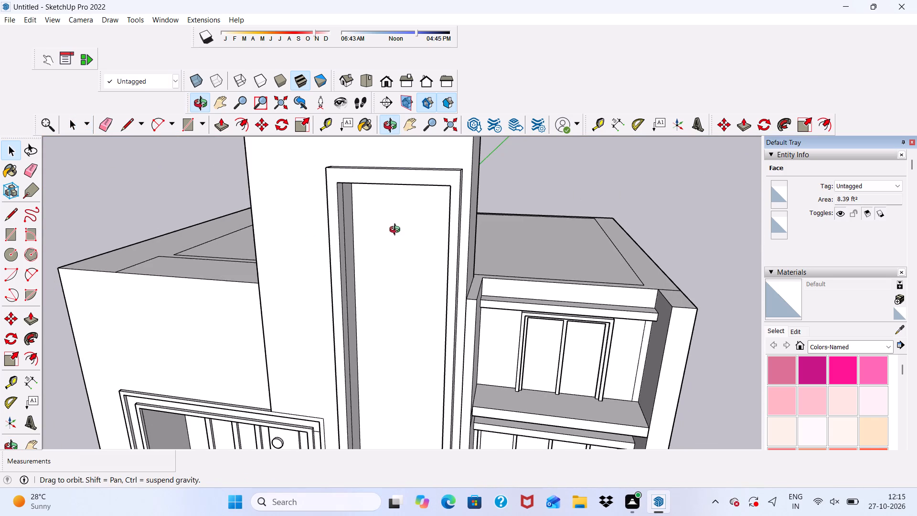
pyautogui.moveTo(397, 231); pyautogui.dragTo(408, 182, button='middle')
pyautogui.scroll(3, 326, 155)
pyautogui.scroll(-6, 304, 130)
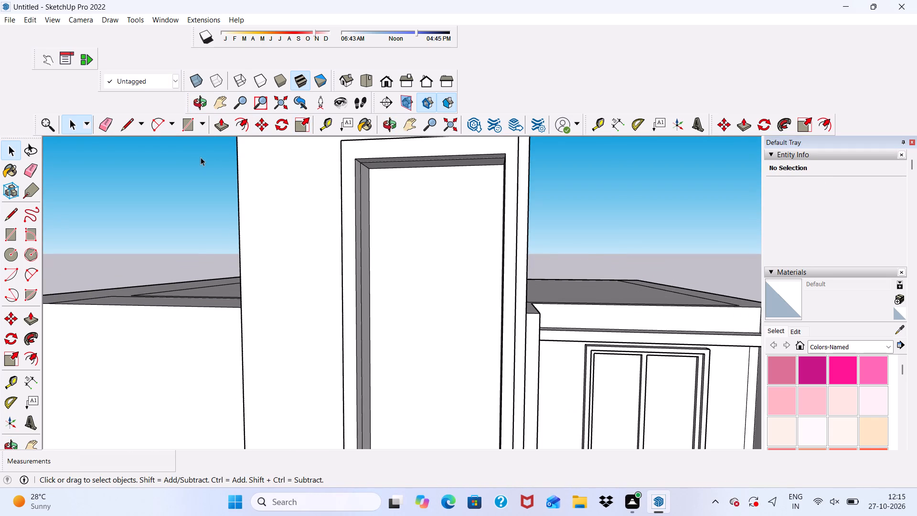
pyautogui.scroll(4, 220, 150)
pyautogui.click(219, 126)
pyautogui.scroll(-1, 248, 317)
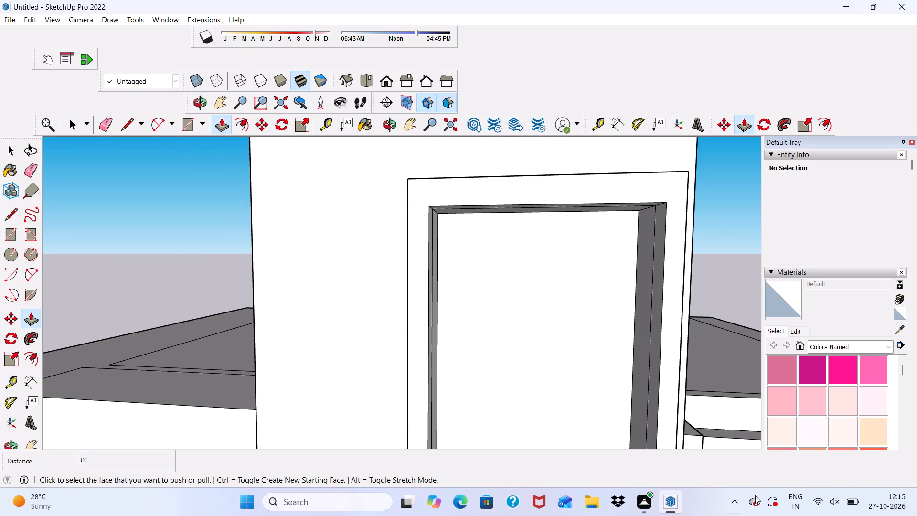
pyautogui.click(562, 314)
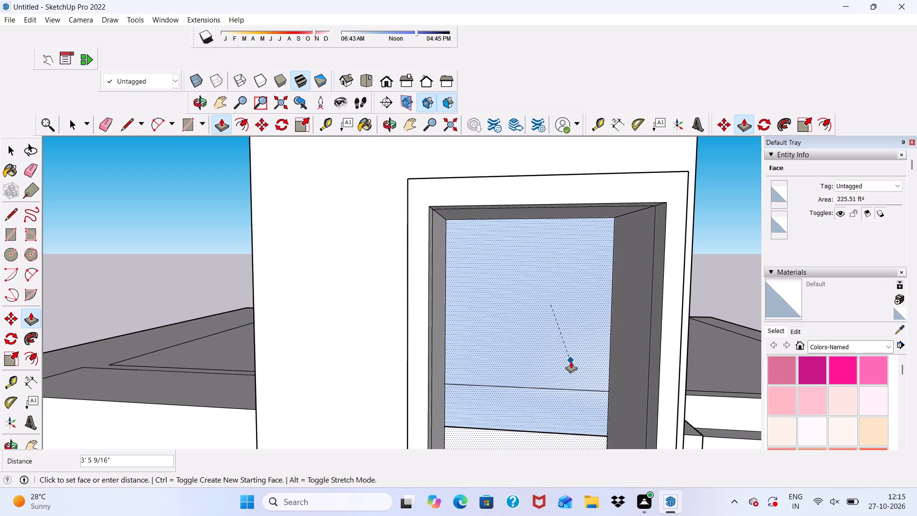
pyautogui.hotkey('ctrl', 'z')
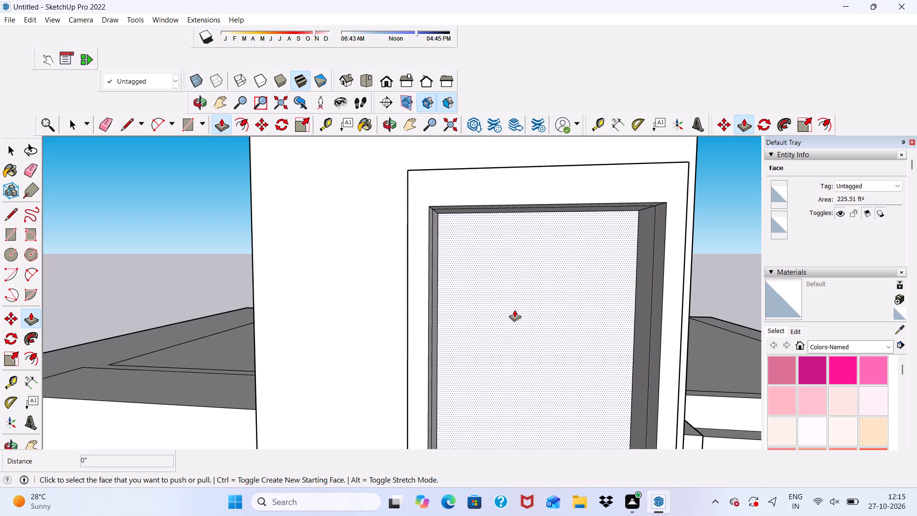
# Push/Pull the back face of the tall recess outward about 1' 8 13/16".
pyautogui.click(514, 310)
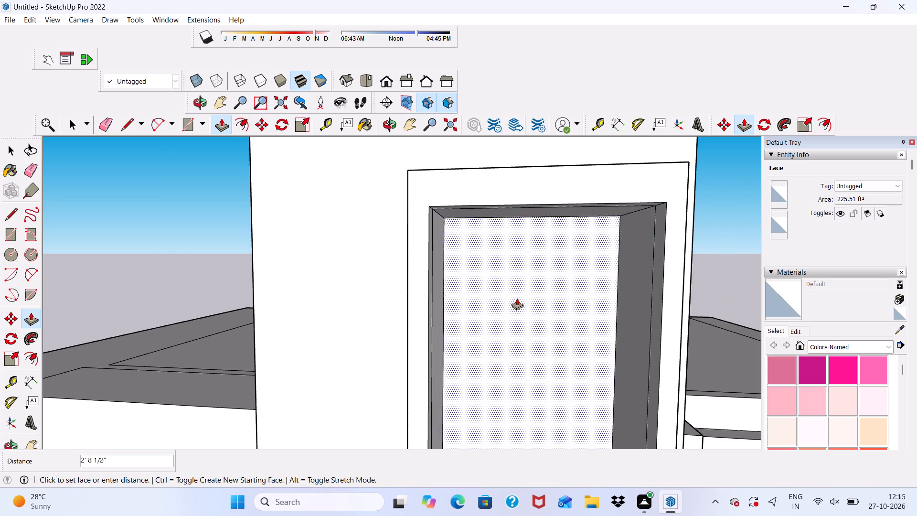
pyautogui.click(501, 318)
pyautogui.scroll(-5, 505, 289)
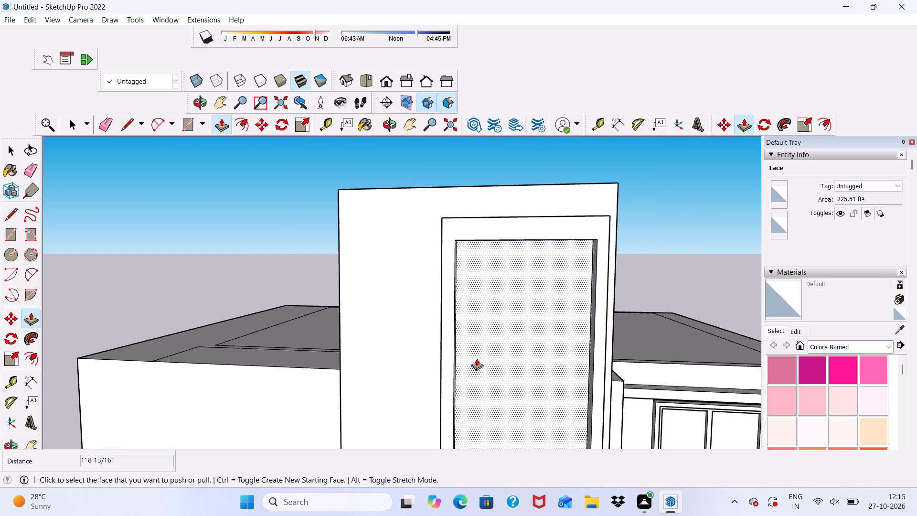
pyautogui.moveTo(498, 383); pyautogui.dragTo(480, 352, button='middle')
pyautogui.press('space')
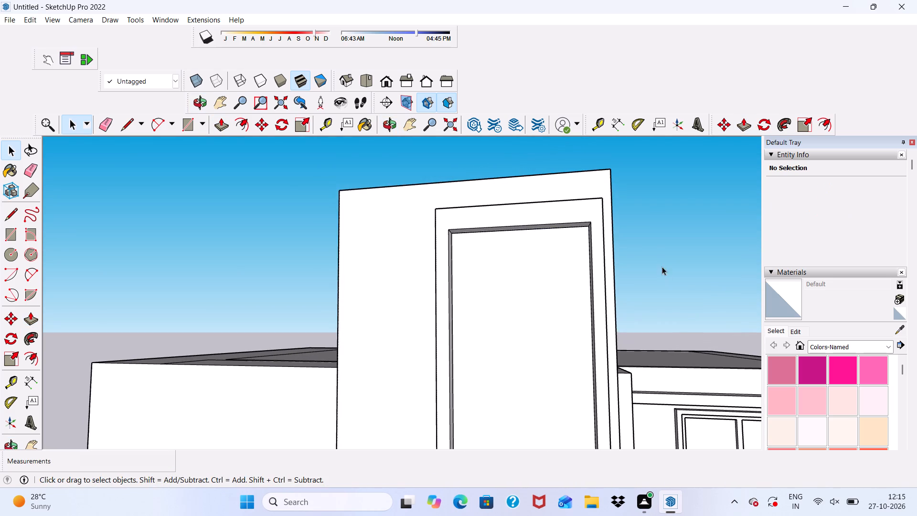
pyautogui.scroll(-5, 648, 249)
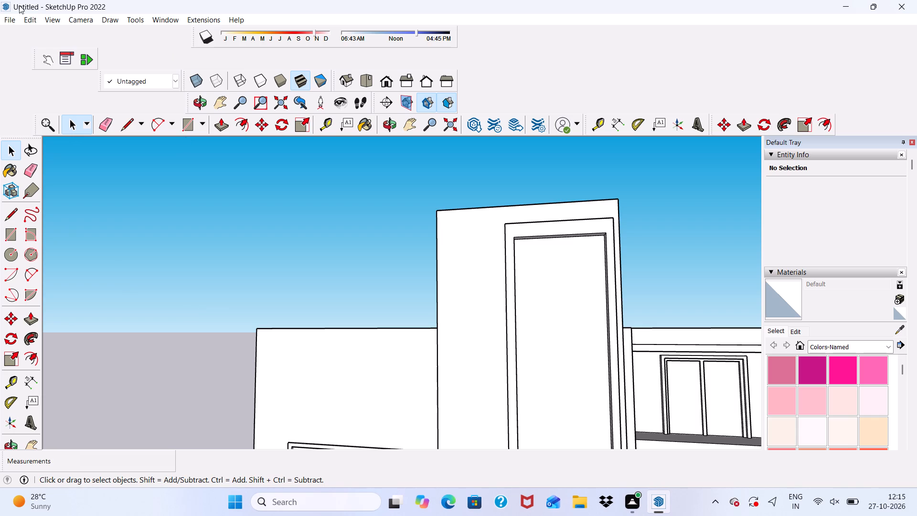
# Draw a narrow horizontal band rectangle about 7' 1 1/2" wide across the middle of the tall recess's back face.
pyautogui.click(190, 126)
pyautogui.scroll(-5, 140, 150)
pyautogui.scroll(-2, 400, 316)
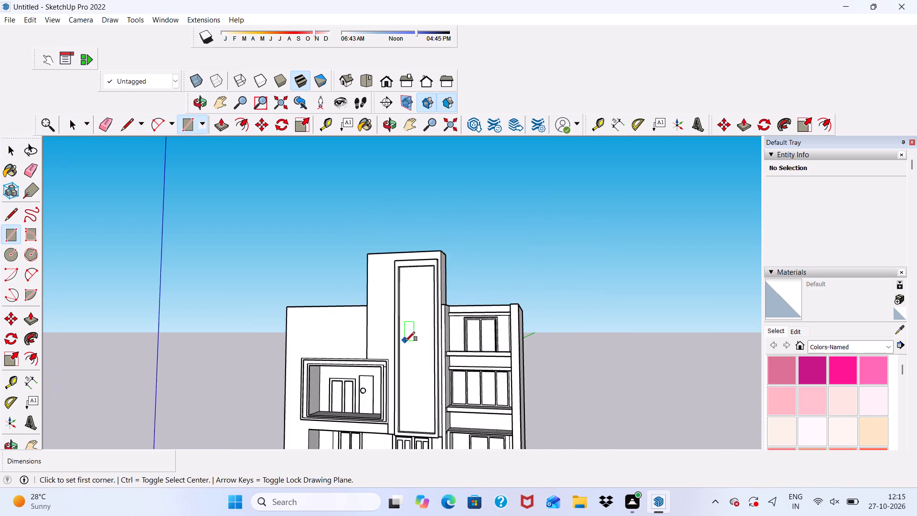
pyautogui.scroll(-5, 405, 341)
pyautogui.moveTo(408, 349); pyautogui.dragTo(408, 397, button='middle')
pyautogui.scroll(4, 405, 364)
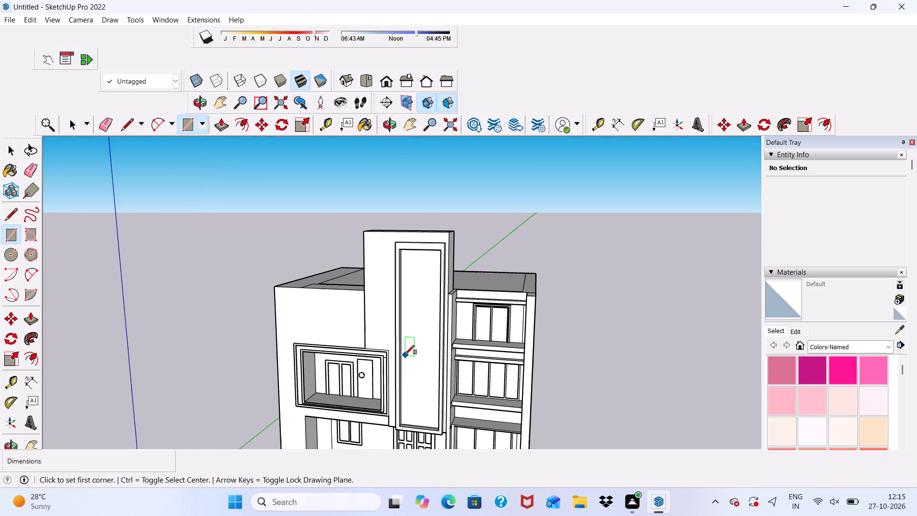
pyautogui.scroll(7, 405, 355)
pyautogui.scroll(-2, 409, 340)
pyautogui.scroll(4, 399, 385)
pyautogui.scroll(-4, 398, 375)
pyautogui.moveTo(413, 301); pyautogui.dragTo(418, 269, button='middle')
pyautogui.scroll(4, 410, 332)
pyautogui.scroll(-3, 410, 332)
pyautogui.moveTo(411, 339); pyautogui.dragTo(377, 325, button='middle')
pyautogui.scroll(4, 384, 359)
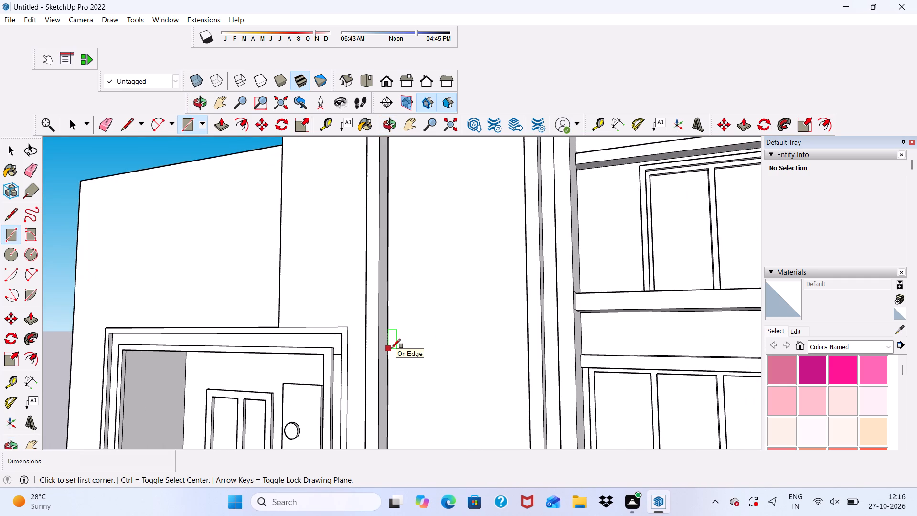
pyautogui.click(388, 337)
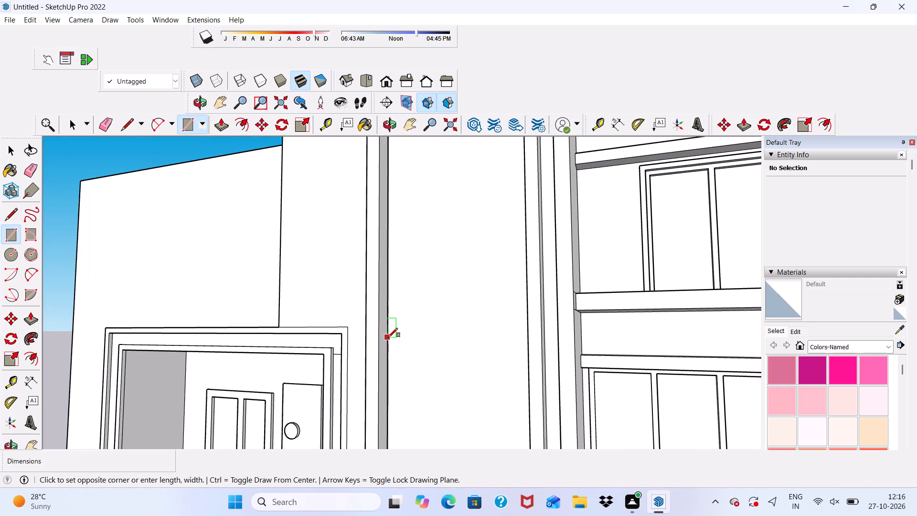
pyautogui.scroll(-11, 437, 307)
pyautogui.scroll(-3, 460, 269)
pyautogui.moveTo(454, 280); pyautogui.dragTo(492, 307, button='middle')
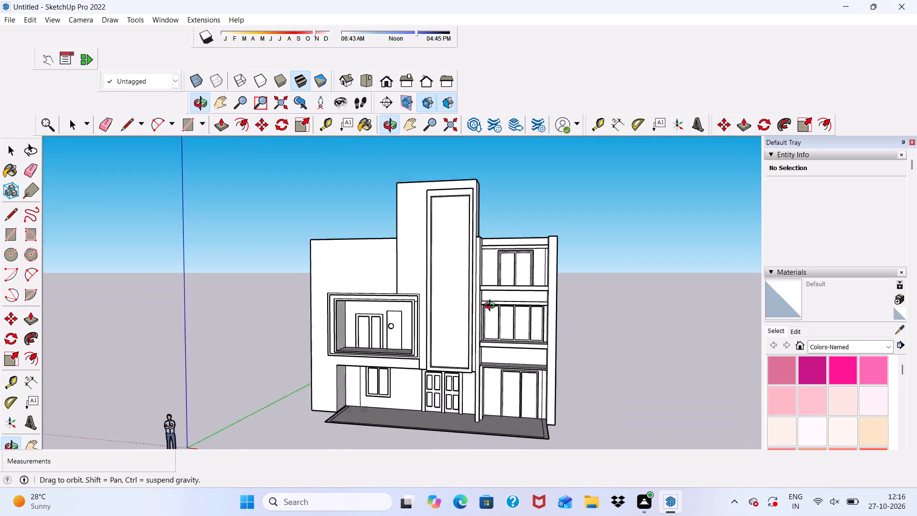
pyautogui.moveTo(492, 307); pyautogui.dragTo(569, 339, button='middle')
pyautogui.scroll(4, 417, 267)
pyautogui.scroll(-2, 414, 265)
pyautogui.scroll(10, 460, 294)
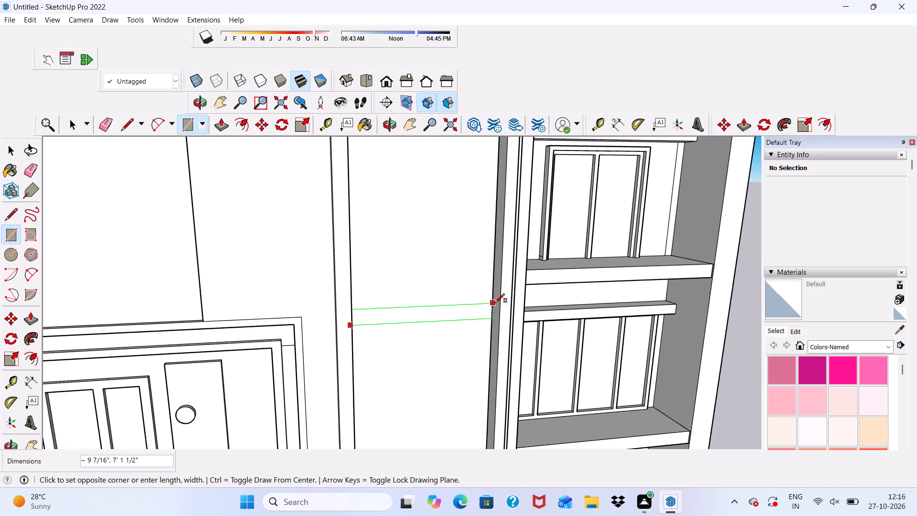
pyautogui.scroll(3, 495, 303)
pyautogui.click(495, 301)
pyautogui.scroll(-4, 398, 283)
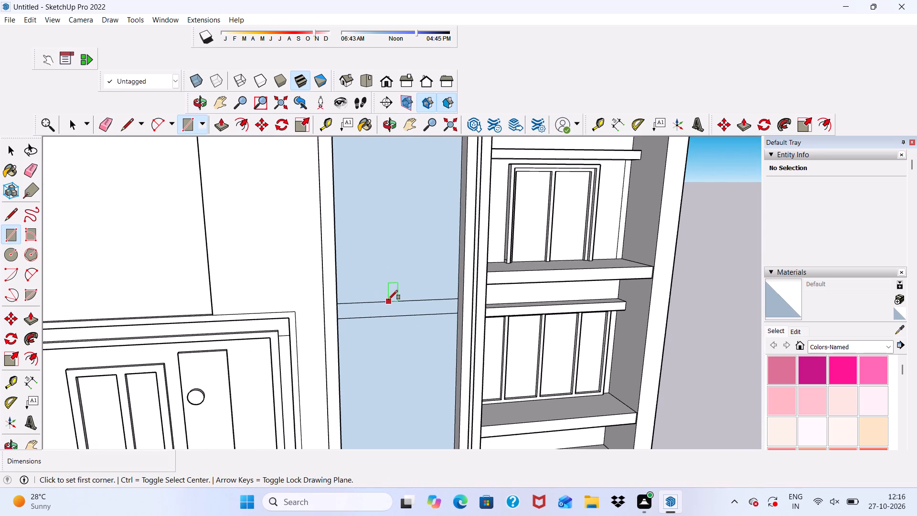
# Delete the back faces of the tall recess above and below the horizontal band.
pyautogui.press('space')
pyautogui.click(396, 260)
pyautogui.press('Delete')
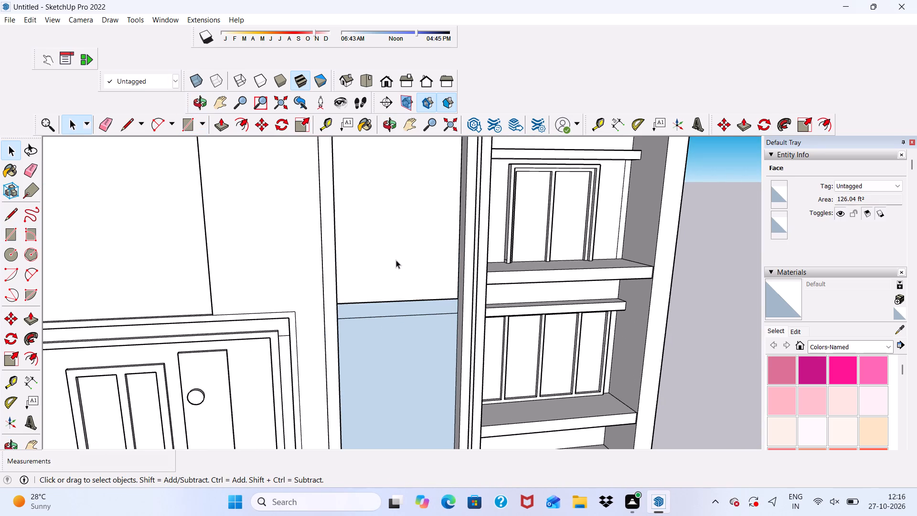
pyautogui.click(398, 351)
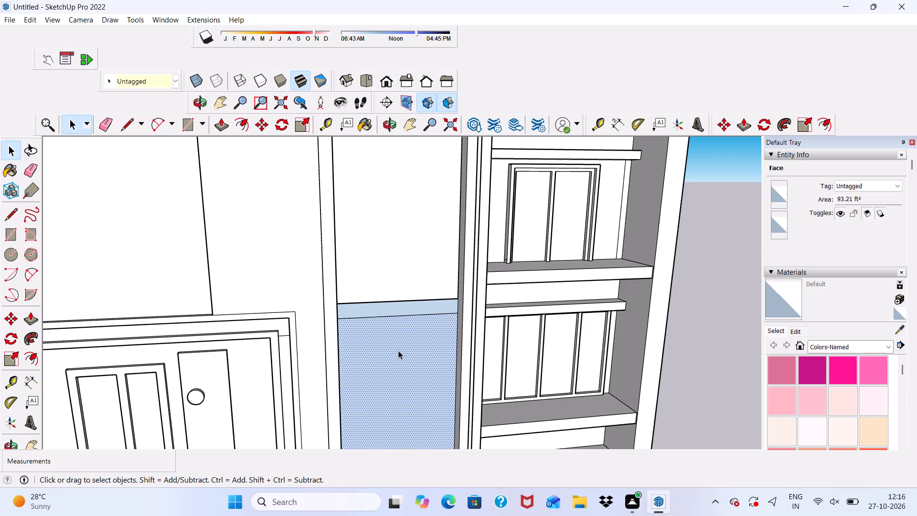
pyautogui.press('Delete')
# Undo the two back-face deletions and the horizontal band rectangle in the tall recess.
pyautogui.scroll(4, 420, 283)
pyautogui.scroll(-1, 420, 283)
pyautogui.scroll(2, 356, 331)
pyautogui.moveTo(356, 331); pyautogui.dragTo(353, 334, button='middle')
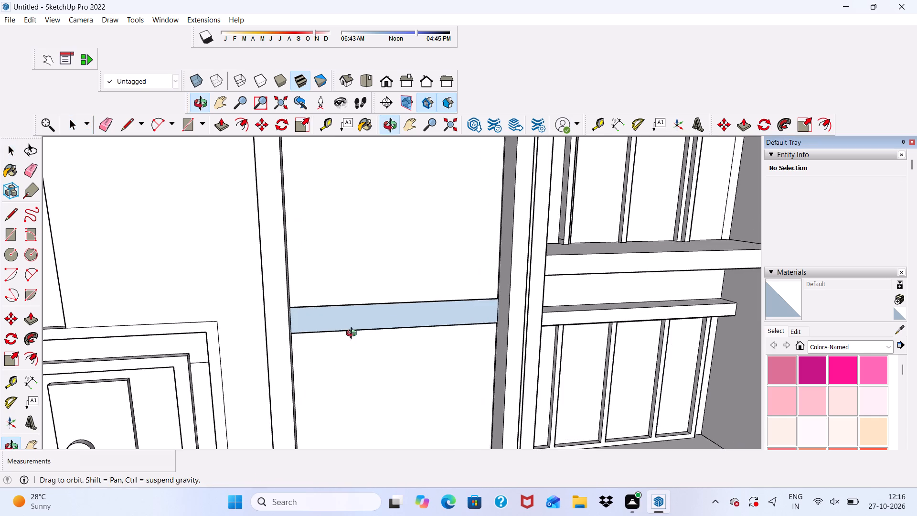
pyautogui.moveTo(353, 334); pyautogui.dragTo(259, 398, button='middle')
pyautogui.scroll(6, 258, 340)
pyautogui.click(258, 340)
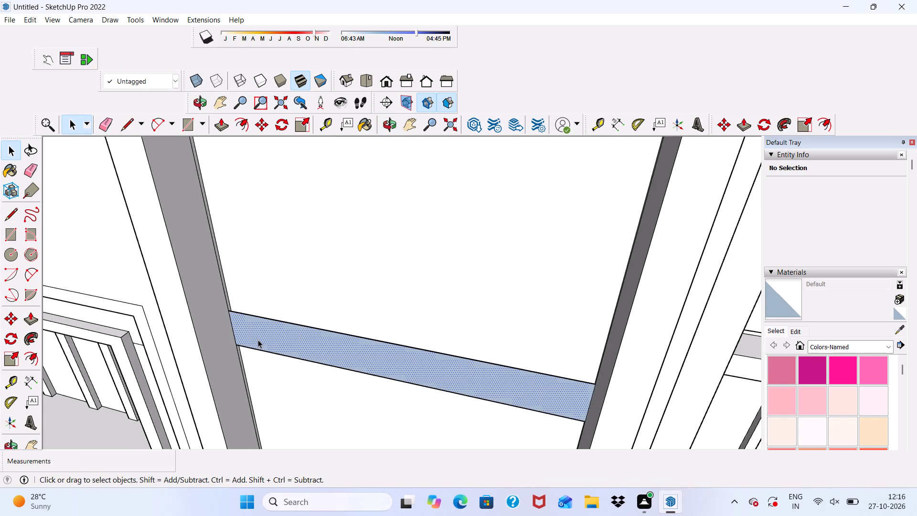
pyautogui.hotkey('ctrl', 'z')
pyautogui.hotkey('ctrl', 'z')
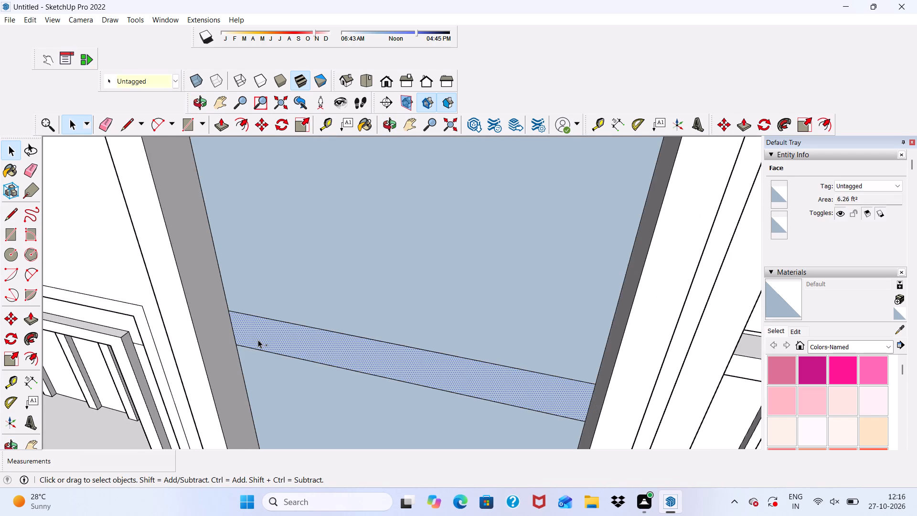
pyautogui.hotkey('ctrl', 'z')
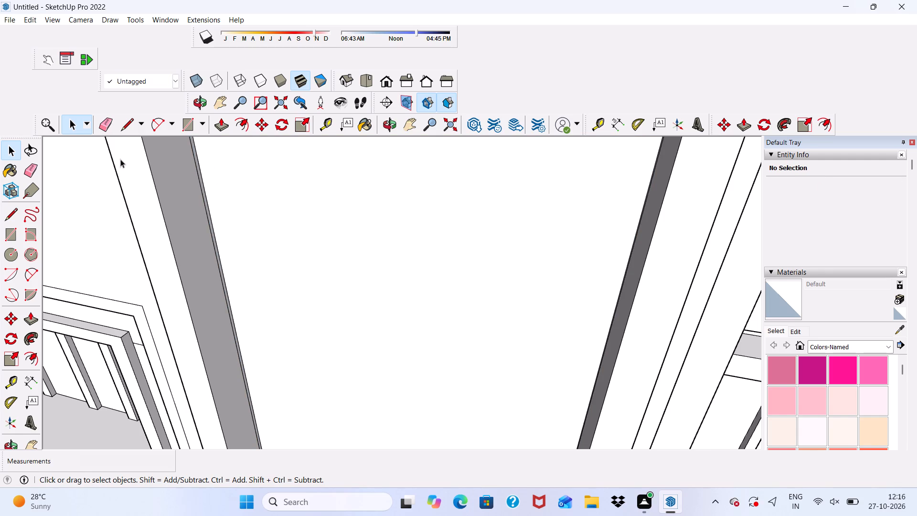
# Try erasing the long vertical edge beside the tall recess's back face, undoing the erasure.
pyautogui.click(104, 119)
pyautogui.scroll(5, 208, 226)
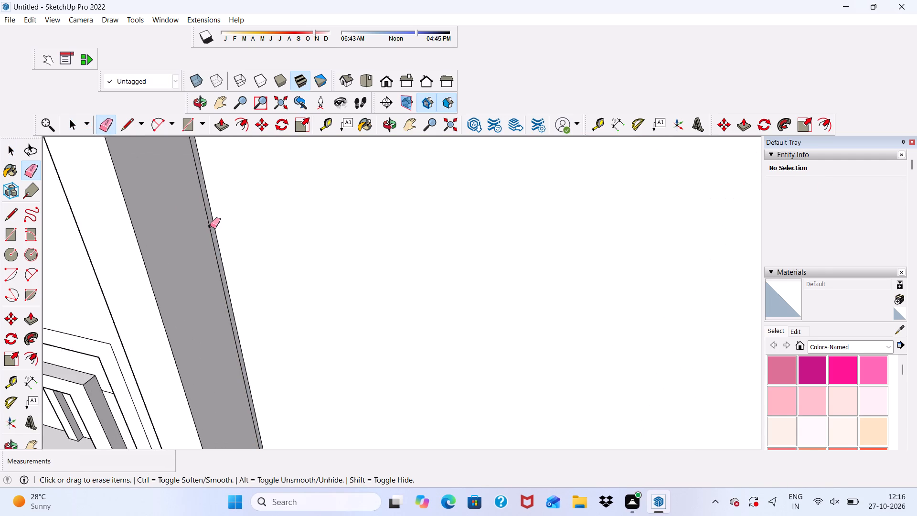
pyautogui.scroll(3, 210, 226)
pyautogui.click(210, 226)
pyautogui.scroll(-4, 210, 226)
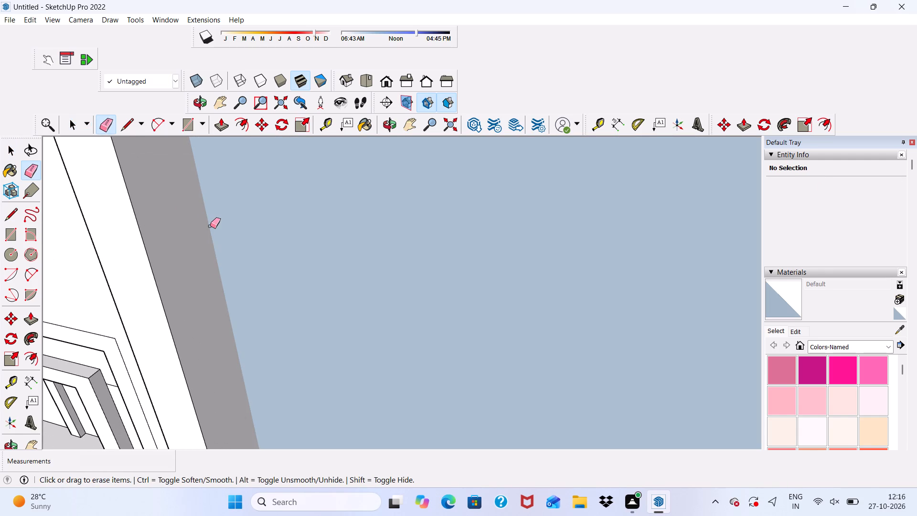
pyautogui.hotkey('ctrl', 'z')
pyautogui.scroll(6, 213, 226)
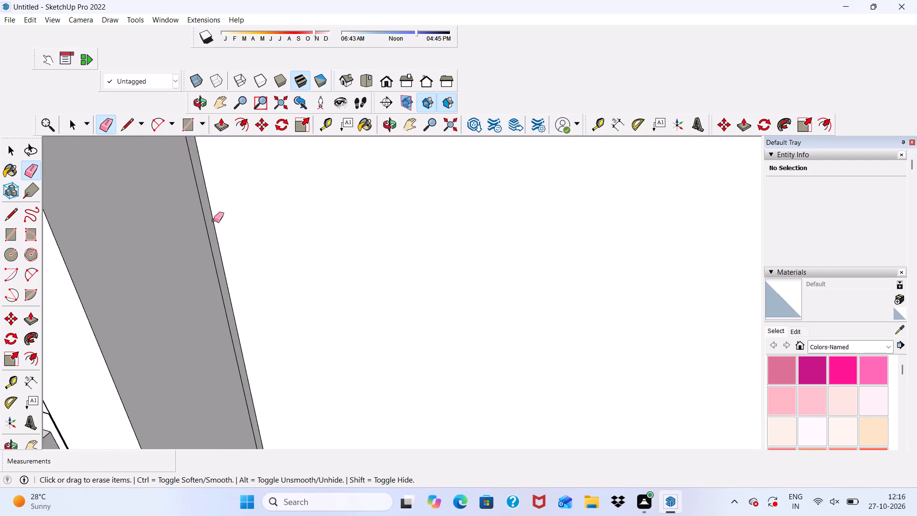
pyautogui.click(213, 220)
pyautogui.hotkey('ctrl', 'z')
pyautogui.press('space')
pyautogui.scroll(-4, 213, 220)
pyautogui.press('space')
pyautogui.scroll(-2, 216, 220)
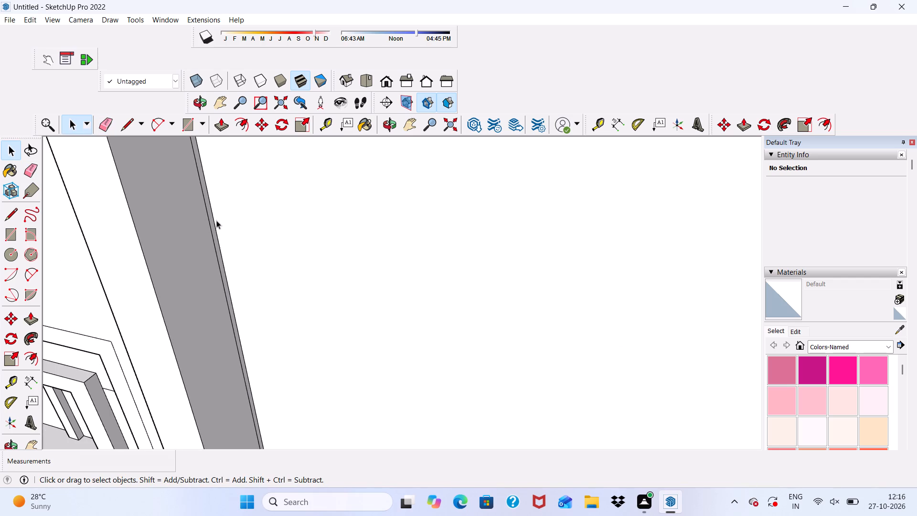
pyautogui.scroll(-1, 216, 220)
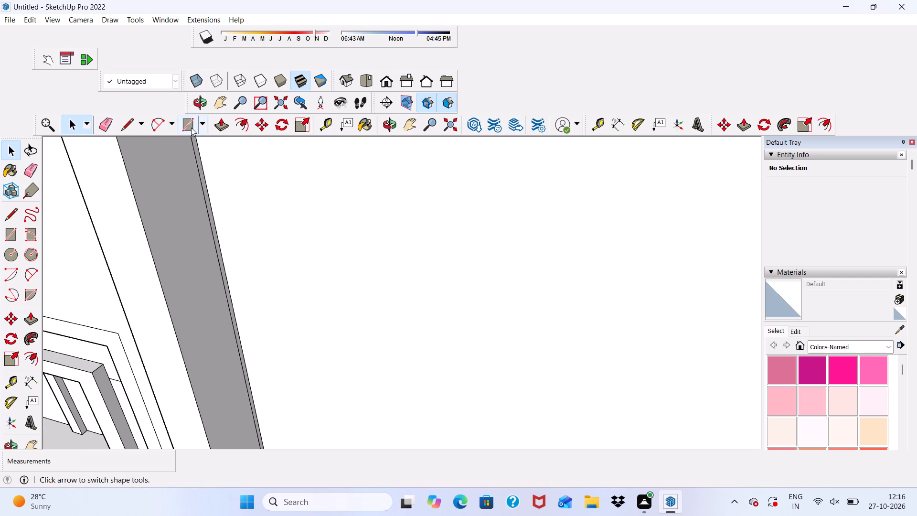
# Draw a horizontal band rectangle about 6 5/8" high and 7' 1 1/2" wide across the tall recess's back face.
pyautogui.click(191, 128)
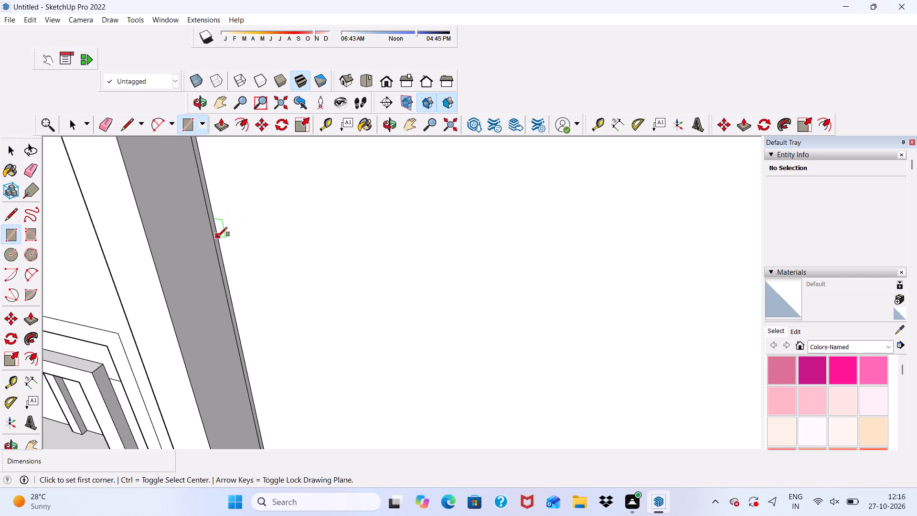
pyautogui.click(217, 236)
pyautogui.scroll(-4, 254, 277)
pyautogui.scroll(-5, 354, 334)
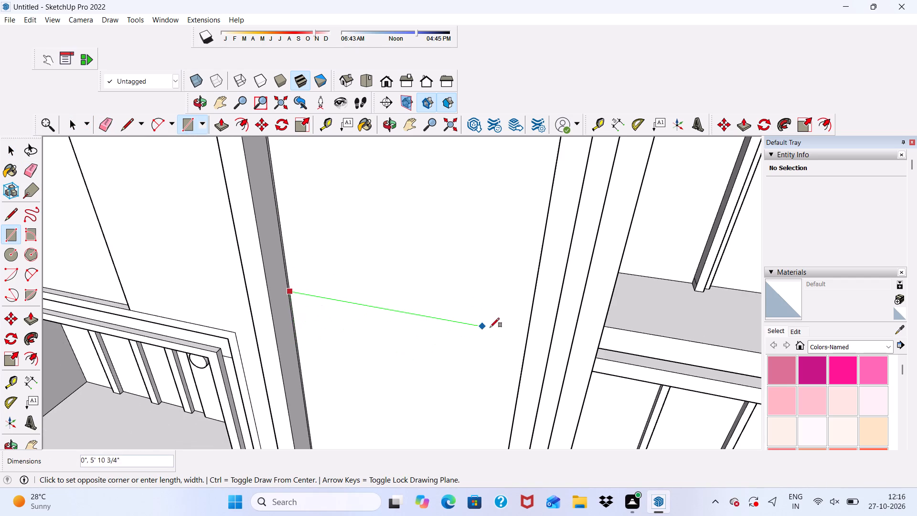
pyautogui.scroll(4, 490, 327)
pyautogui.moveTo(498, 328); pyautogui.dragTo(608, 324, button='middle')
pyautogui.scroll(5, 608, 324)
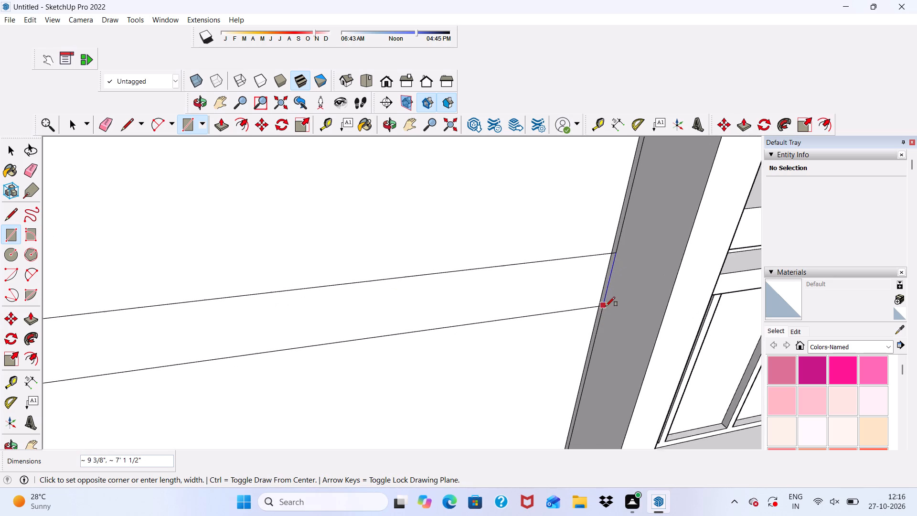
pyautogui.scroll(2, 606, 306)
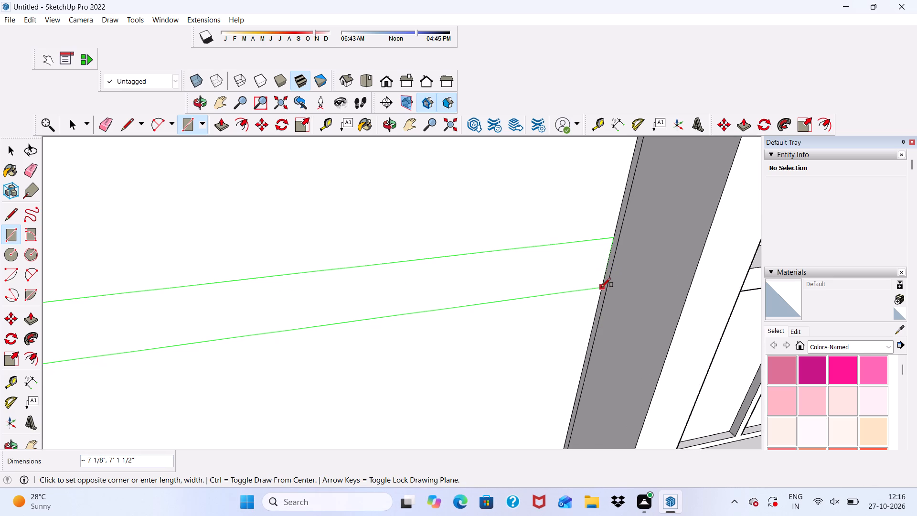
pyautogui.click(602, 284)
pyautogui.scroll(-2, 385, 341)
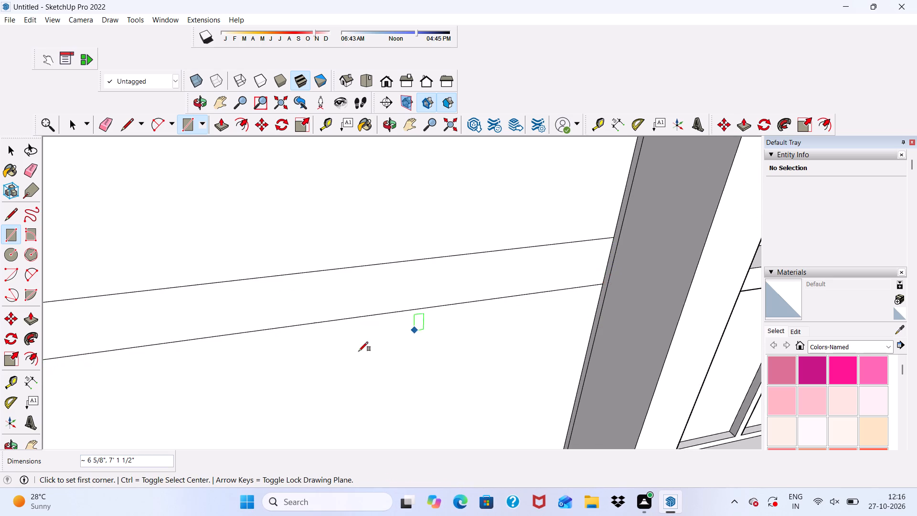
pyautogui.scroll(-3, 359, 351)
# Extrude the horizontal band forward from the tall recess's back face, flush with the surrounding border.
pyautogui.press('space')
pyautogui.scroll(3, 276, 330)
pyautogui.click(277, 329)
pyautogui.scroll(-5, 266, 340)
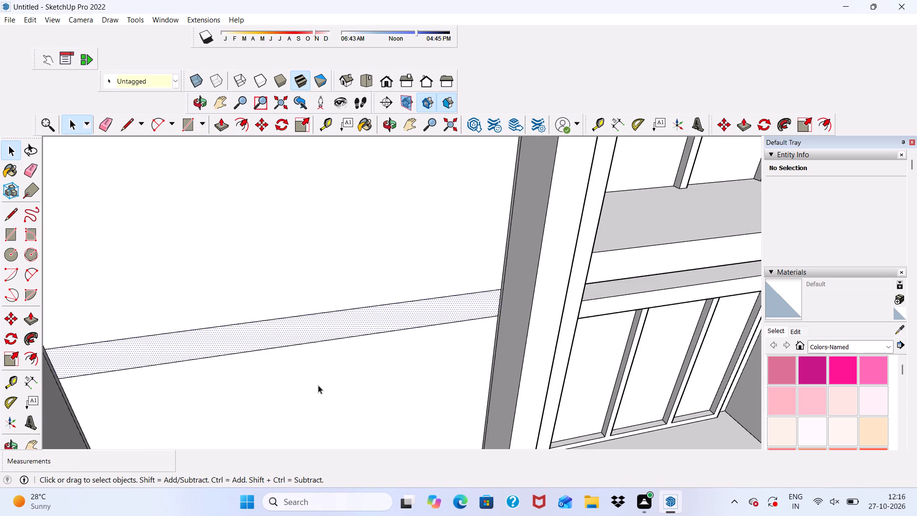
pyautogui.scroll(-5, 318, 385)
pyautogui.moveTo(349, 388); pyautogui.dragTo(315, 326, button='middle')
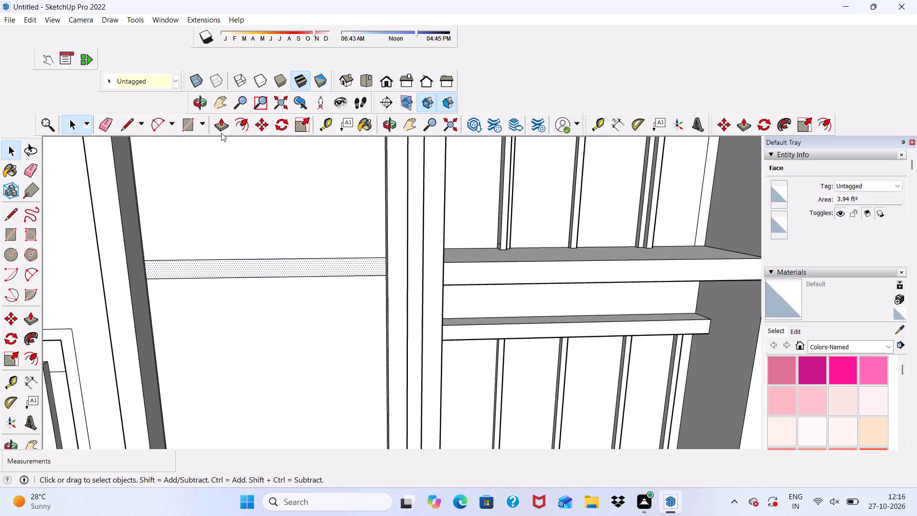
pyautogui.click(222, 125)
pyautogui.scroll(2, 210, 214)
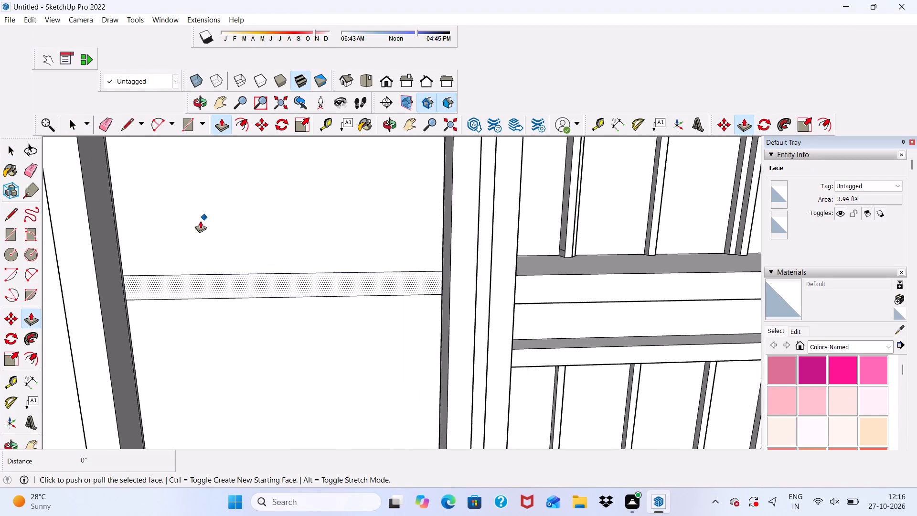
pyautogui.scroll(2, 200, 221)
pyautogui.click(159, 296)
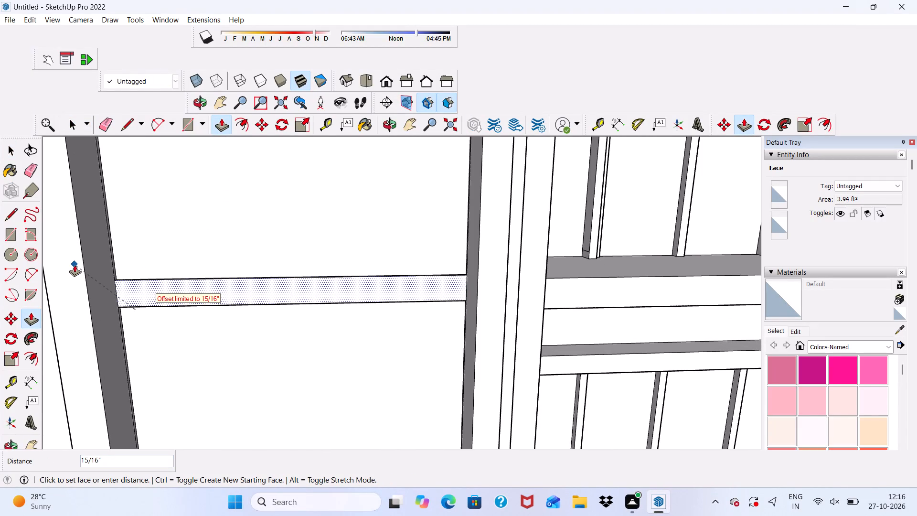
pyautogui.click(75, 258)
pyautogui.scroll(-5, 78, 258)
pyautogui.moveTo(119, 304); pyautogui.dragTo(97, 233, button='middle')
pyautogui.scroll(1, 97, 233)
pyautogui.scroll(-6, 94, 234)
pyautogui.press('space')
pyautogui.scroll(-5, 293, 218)
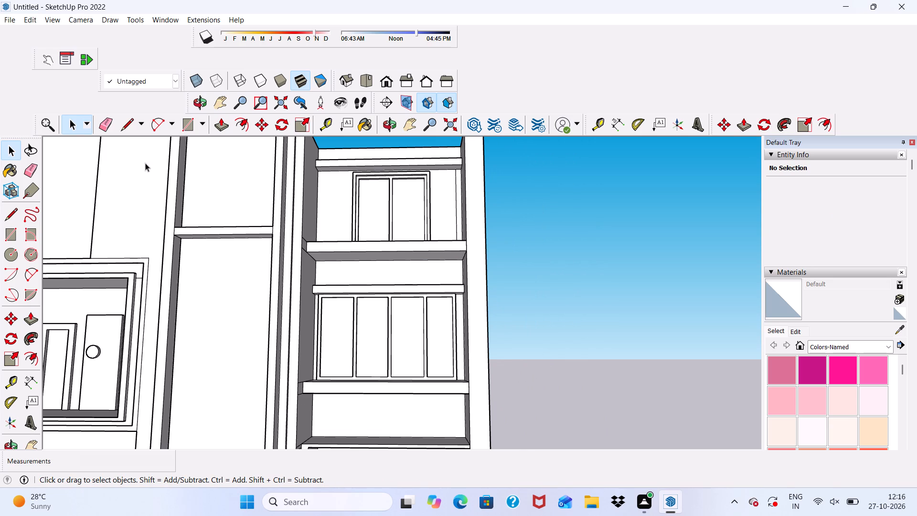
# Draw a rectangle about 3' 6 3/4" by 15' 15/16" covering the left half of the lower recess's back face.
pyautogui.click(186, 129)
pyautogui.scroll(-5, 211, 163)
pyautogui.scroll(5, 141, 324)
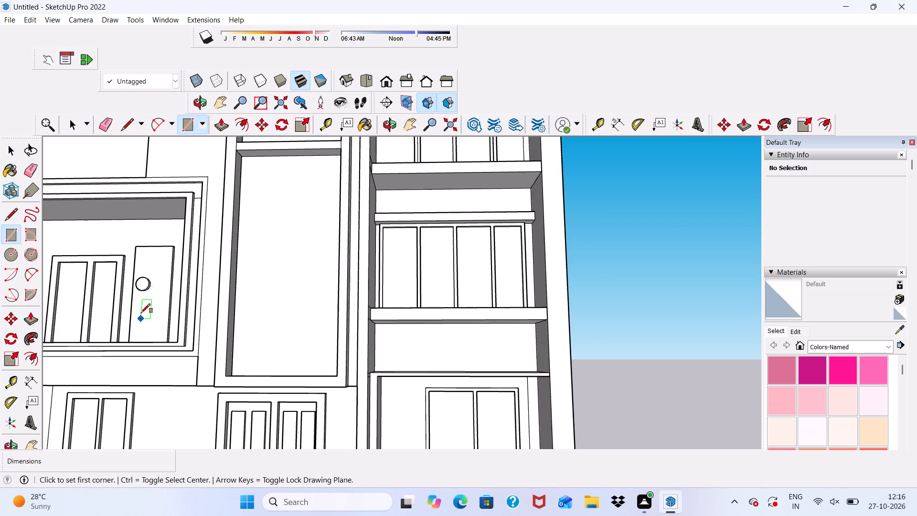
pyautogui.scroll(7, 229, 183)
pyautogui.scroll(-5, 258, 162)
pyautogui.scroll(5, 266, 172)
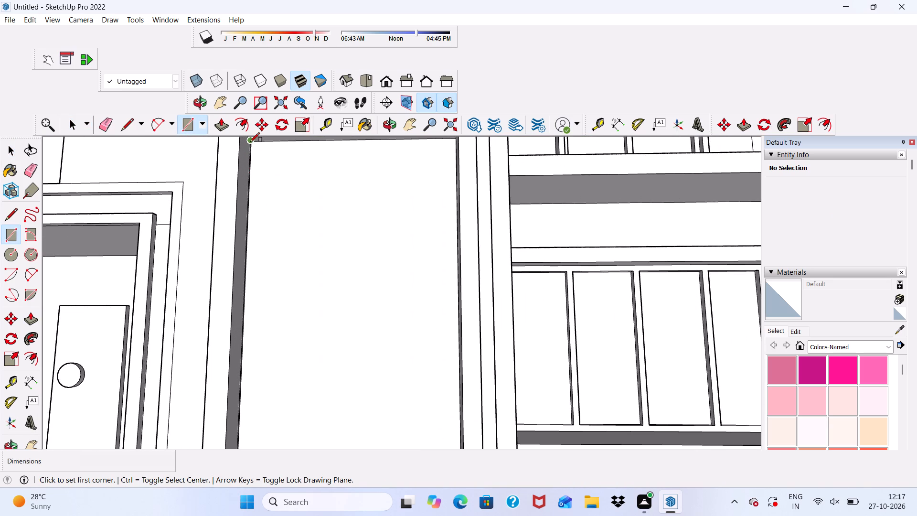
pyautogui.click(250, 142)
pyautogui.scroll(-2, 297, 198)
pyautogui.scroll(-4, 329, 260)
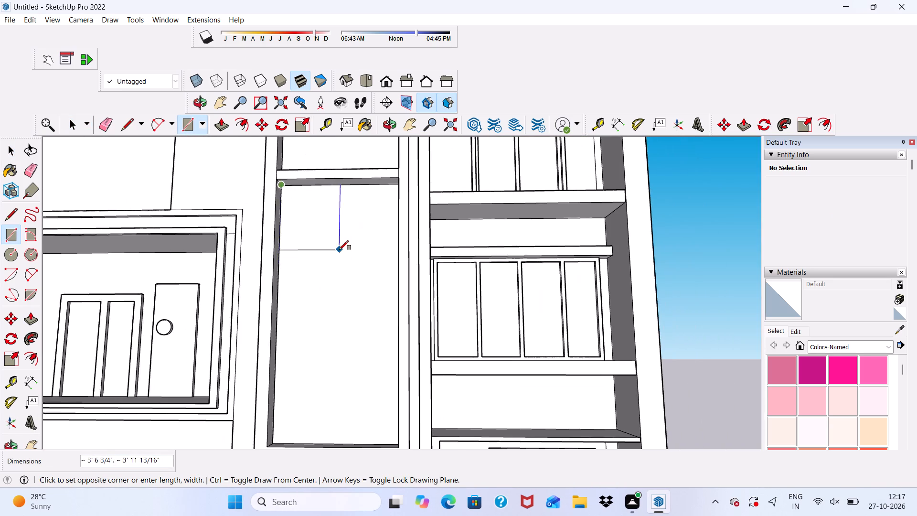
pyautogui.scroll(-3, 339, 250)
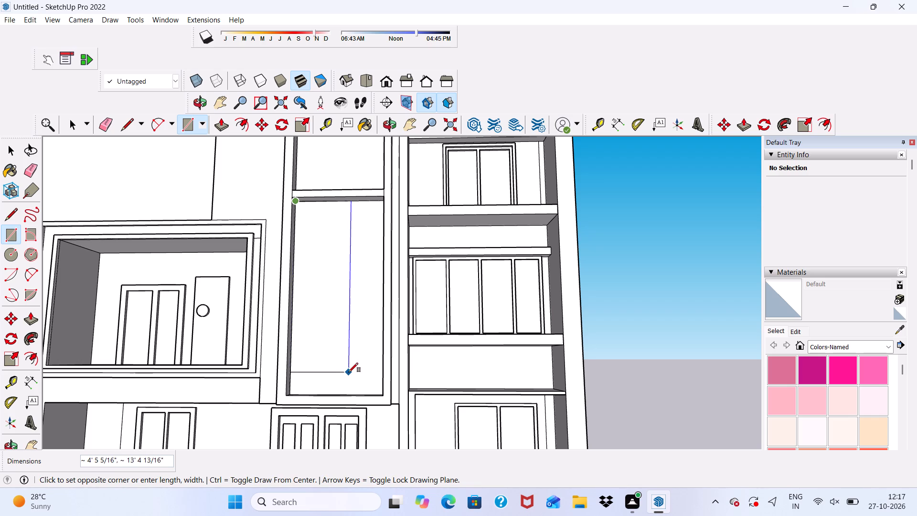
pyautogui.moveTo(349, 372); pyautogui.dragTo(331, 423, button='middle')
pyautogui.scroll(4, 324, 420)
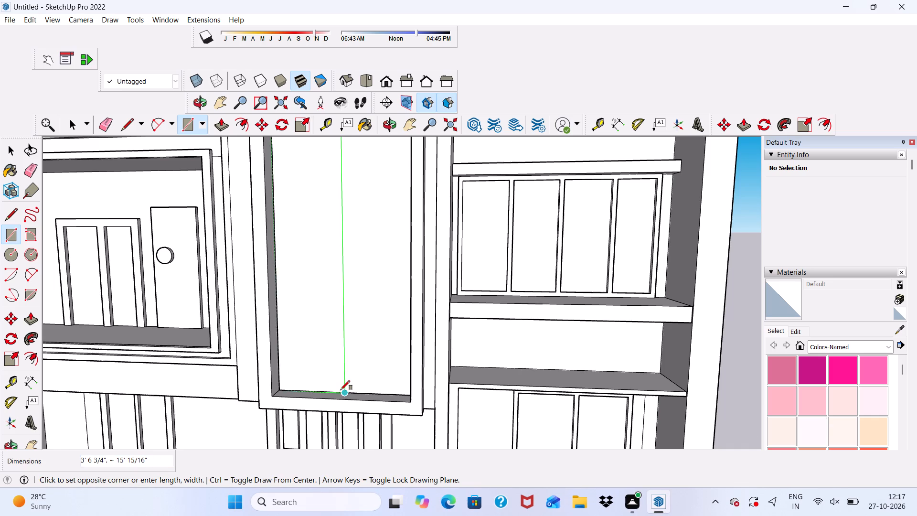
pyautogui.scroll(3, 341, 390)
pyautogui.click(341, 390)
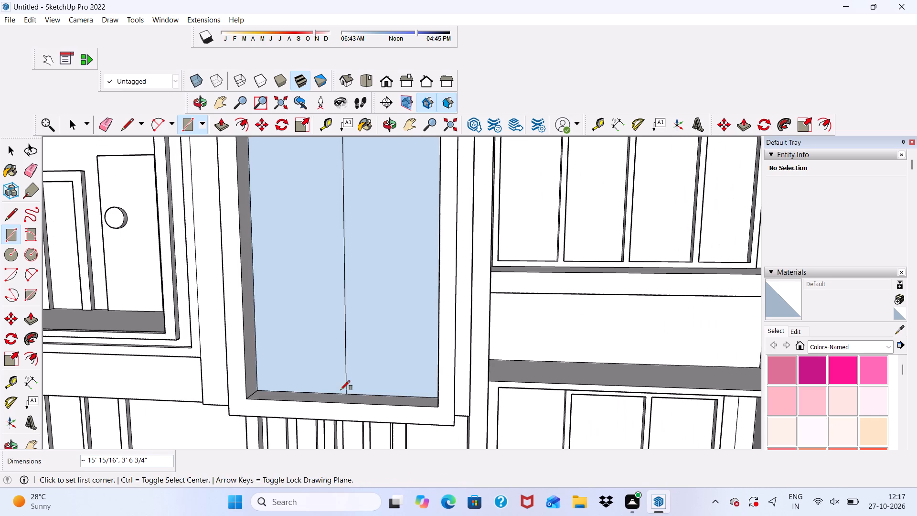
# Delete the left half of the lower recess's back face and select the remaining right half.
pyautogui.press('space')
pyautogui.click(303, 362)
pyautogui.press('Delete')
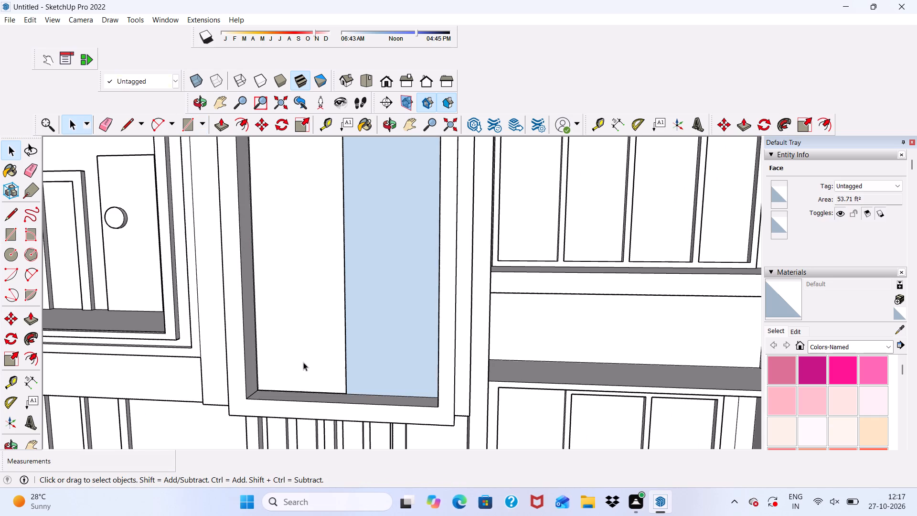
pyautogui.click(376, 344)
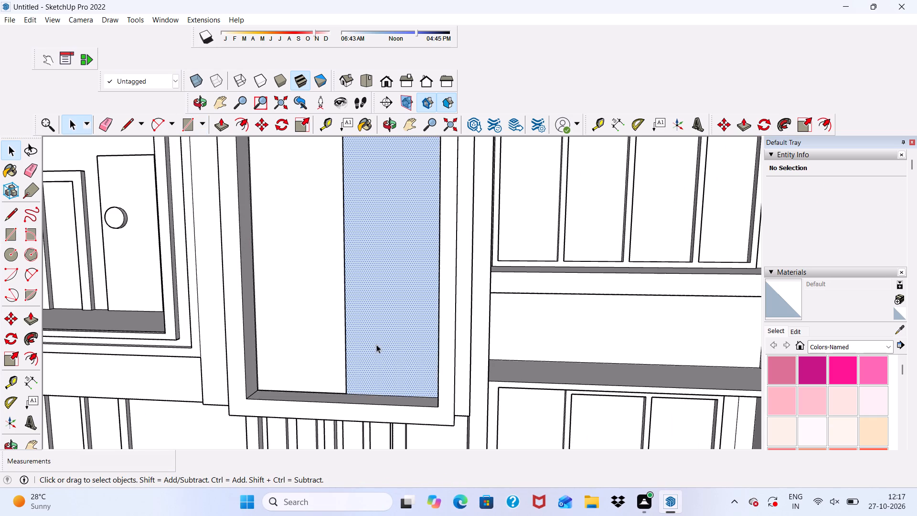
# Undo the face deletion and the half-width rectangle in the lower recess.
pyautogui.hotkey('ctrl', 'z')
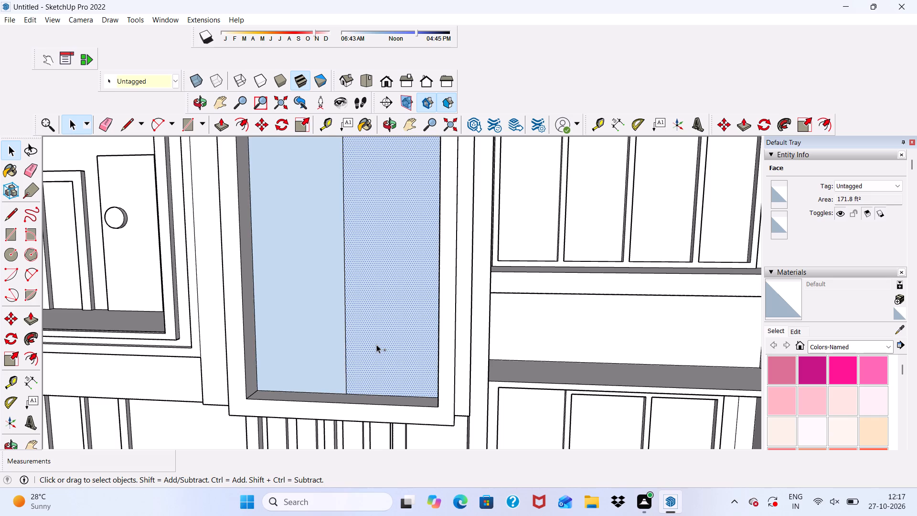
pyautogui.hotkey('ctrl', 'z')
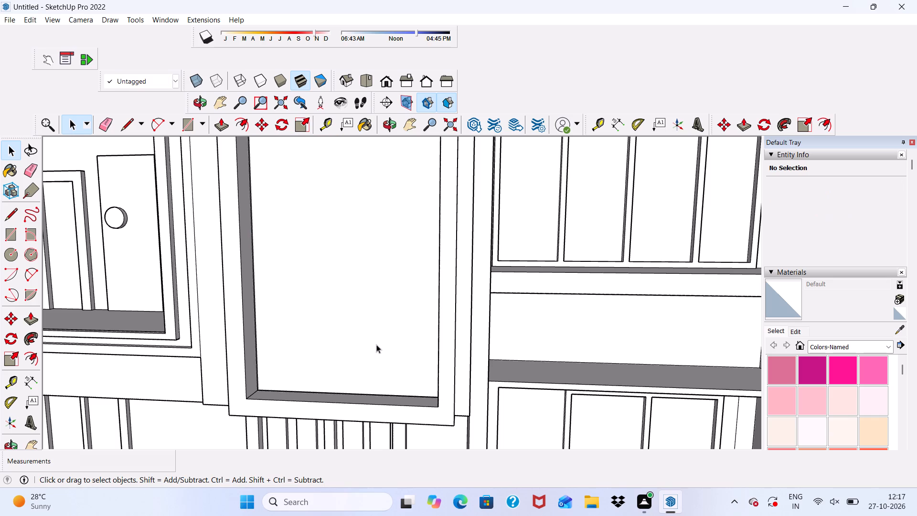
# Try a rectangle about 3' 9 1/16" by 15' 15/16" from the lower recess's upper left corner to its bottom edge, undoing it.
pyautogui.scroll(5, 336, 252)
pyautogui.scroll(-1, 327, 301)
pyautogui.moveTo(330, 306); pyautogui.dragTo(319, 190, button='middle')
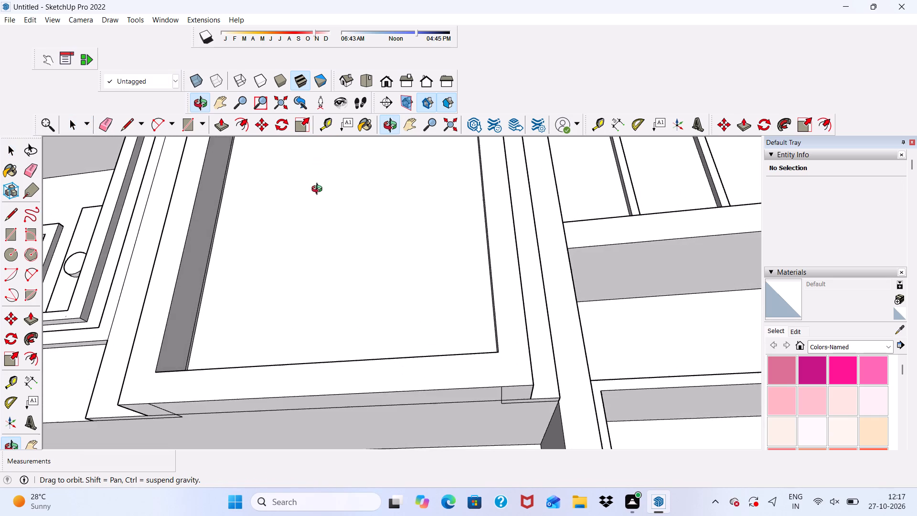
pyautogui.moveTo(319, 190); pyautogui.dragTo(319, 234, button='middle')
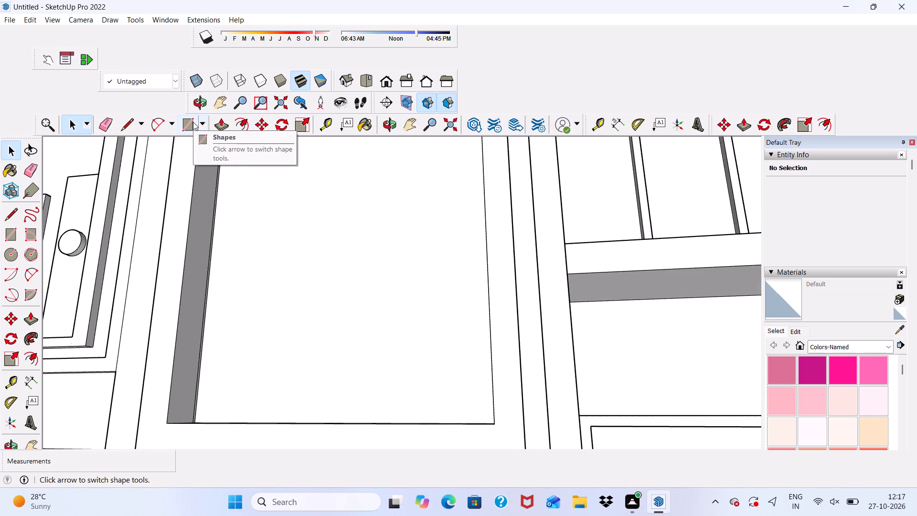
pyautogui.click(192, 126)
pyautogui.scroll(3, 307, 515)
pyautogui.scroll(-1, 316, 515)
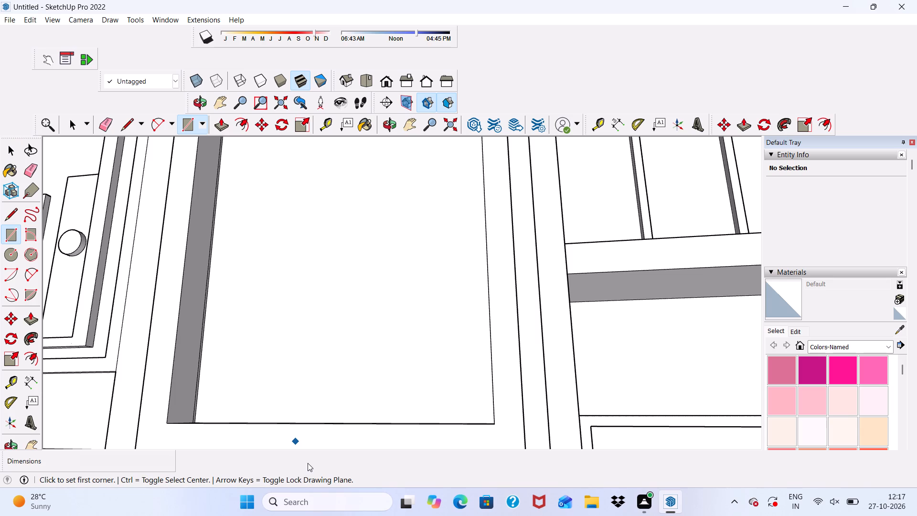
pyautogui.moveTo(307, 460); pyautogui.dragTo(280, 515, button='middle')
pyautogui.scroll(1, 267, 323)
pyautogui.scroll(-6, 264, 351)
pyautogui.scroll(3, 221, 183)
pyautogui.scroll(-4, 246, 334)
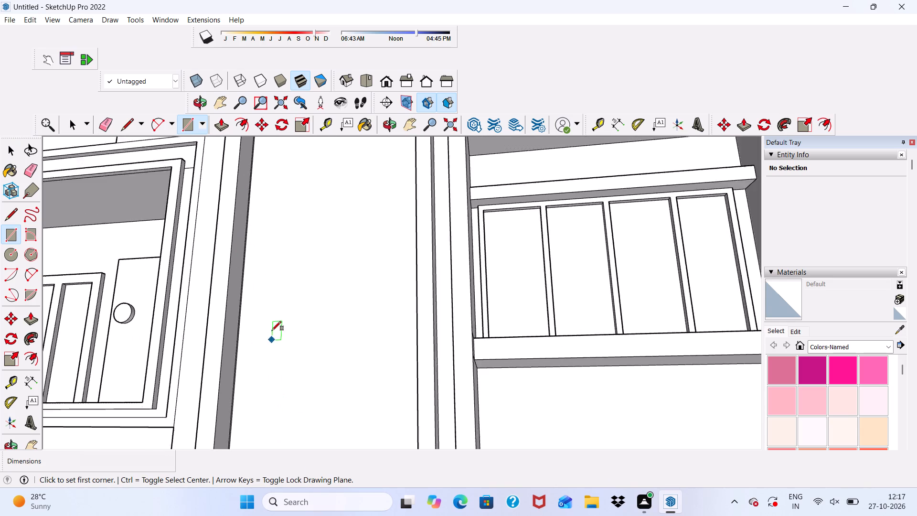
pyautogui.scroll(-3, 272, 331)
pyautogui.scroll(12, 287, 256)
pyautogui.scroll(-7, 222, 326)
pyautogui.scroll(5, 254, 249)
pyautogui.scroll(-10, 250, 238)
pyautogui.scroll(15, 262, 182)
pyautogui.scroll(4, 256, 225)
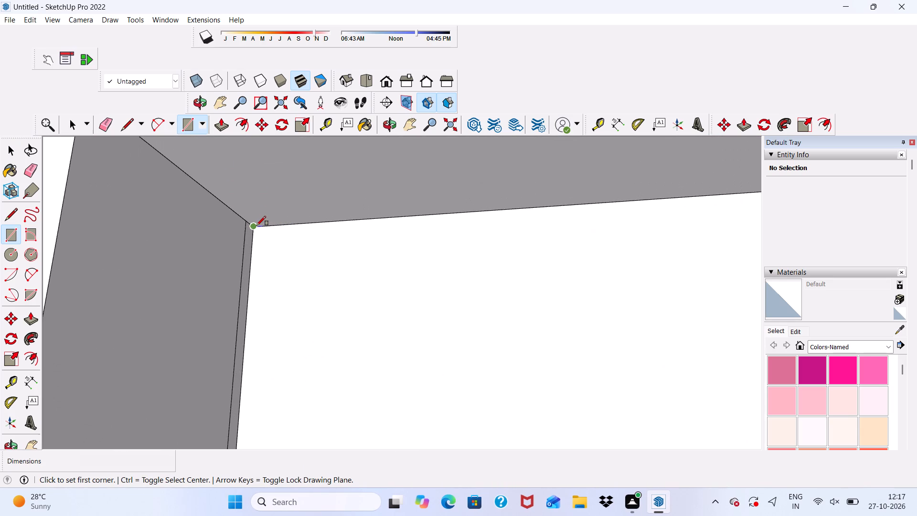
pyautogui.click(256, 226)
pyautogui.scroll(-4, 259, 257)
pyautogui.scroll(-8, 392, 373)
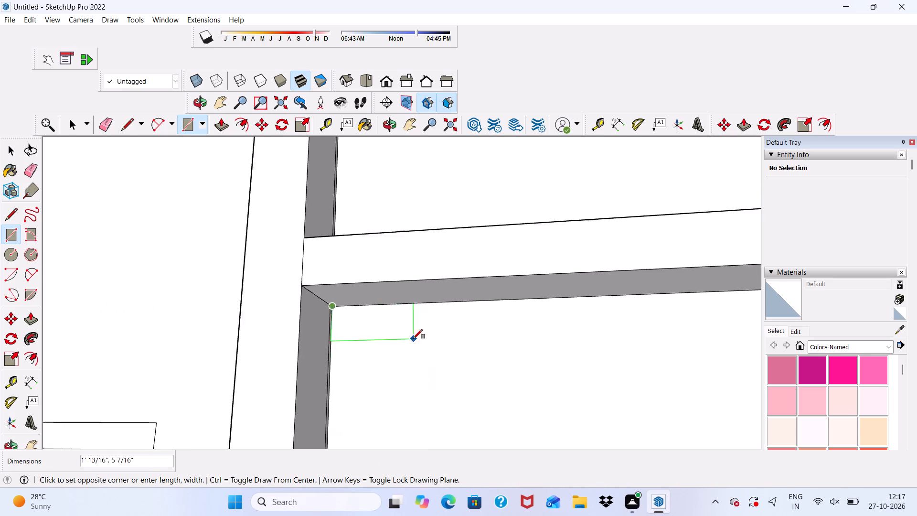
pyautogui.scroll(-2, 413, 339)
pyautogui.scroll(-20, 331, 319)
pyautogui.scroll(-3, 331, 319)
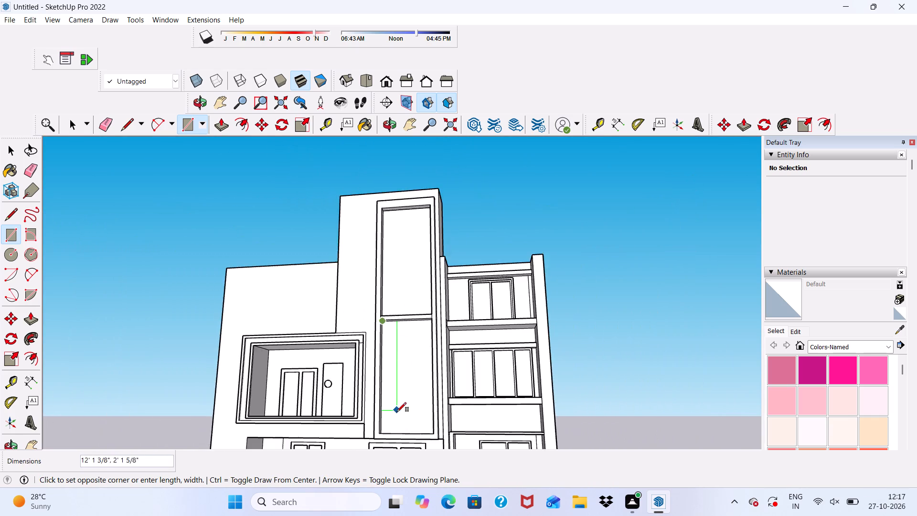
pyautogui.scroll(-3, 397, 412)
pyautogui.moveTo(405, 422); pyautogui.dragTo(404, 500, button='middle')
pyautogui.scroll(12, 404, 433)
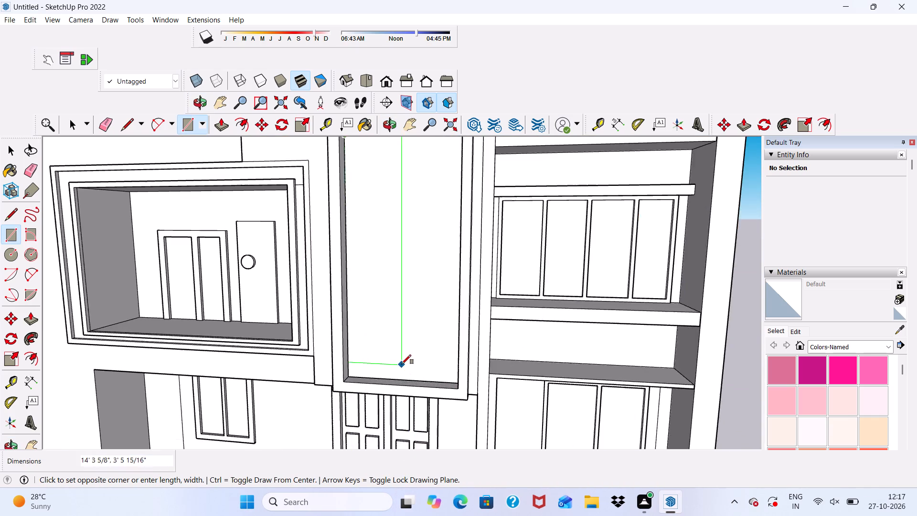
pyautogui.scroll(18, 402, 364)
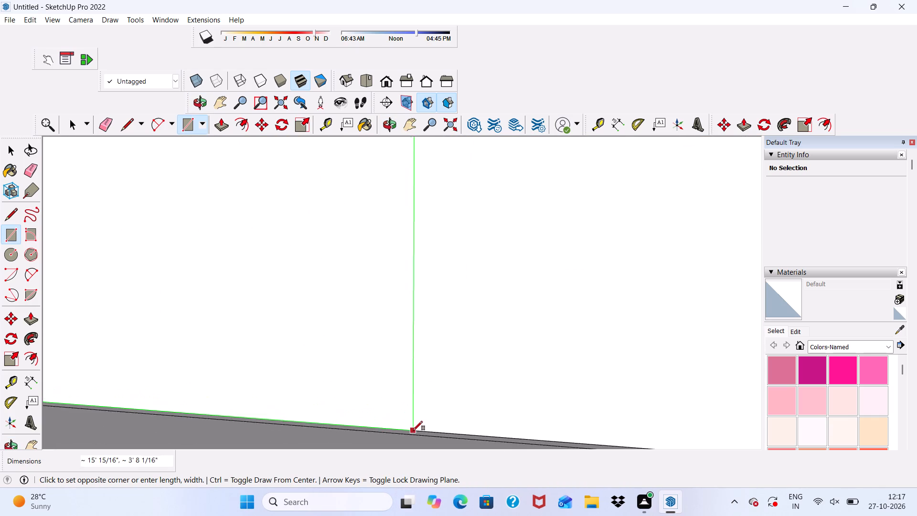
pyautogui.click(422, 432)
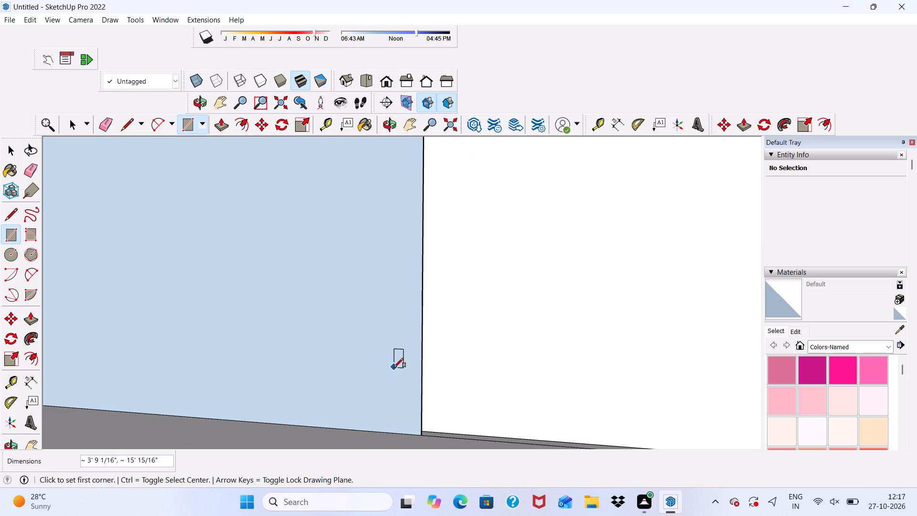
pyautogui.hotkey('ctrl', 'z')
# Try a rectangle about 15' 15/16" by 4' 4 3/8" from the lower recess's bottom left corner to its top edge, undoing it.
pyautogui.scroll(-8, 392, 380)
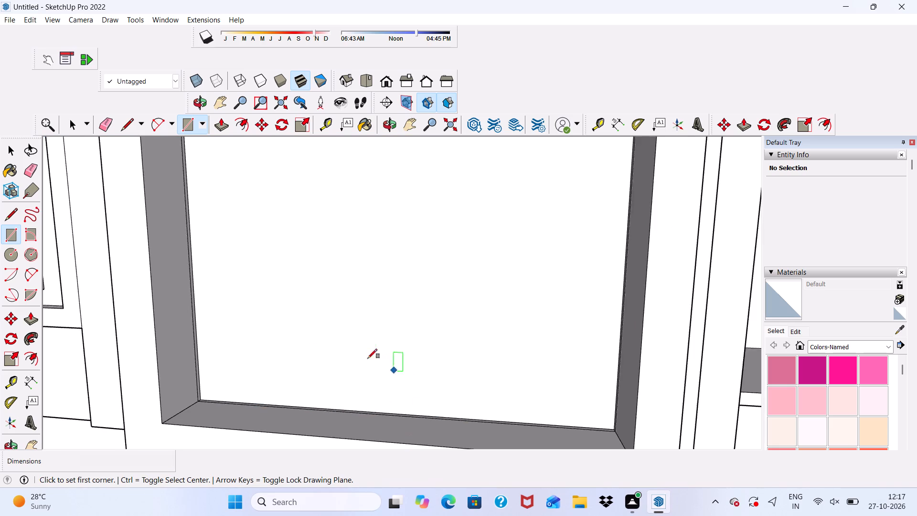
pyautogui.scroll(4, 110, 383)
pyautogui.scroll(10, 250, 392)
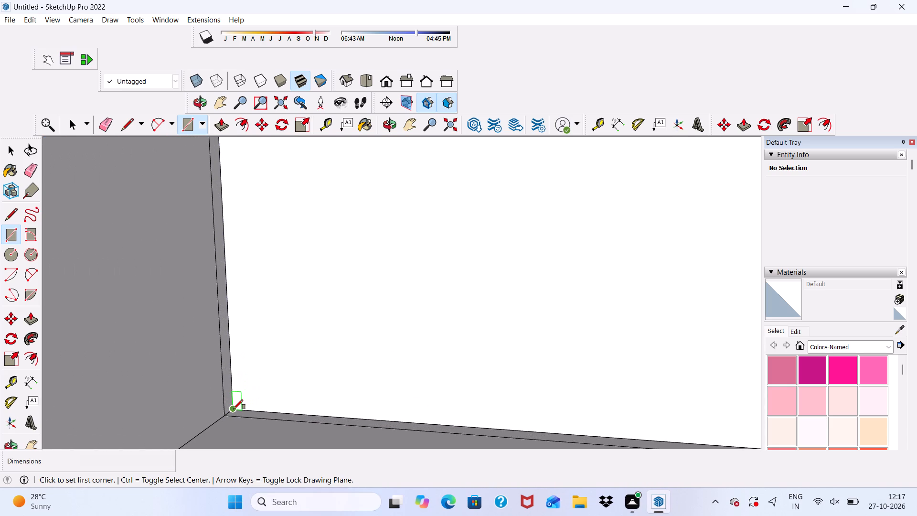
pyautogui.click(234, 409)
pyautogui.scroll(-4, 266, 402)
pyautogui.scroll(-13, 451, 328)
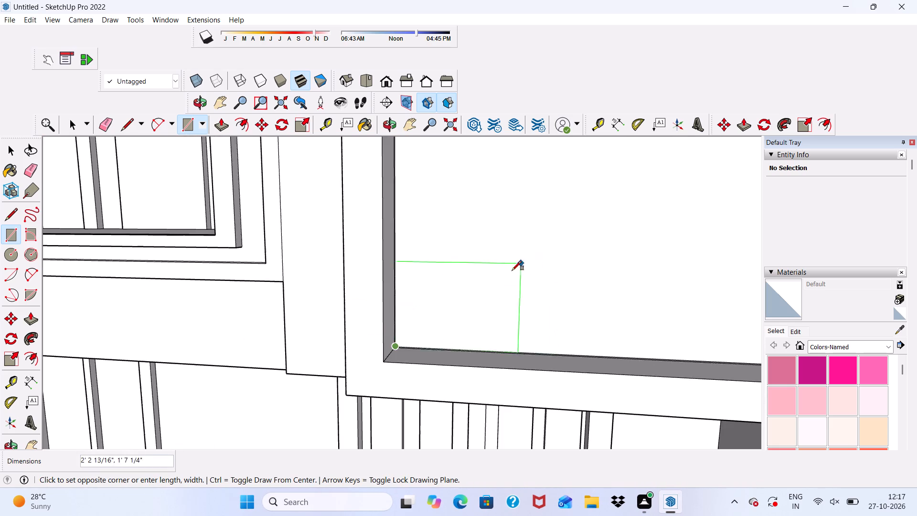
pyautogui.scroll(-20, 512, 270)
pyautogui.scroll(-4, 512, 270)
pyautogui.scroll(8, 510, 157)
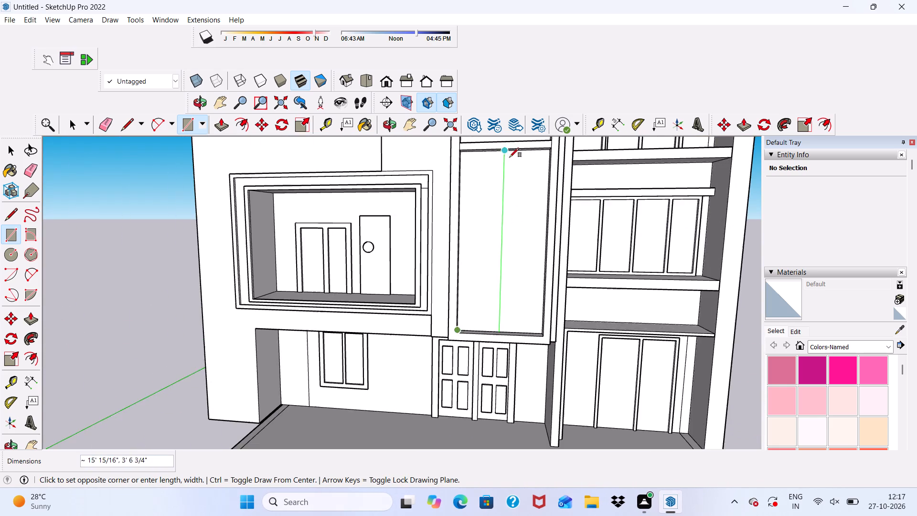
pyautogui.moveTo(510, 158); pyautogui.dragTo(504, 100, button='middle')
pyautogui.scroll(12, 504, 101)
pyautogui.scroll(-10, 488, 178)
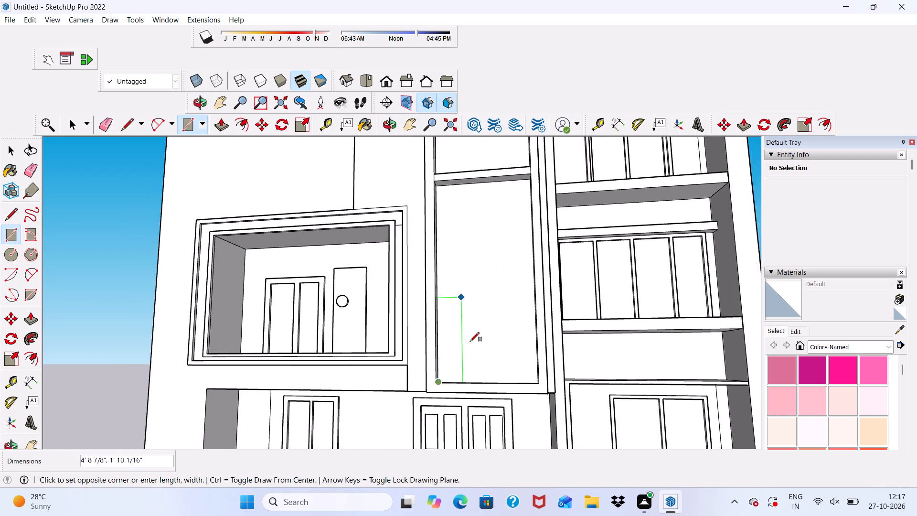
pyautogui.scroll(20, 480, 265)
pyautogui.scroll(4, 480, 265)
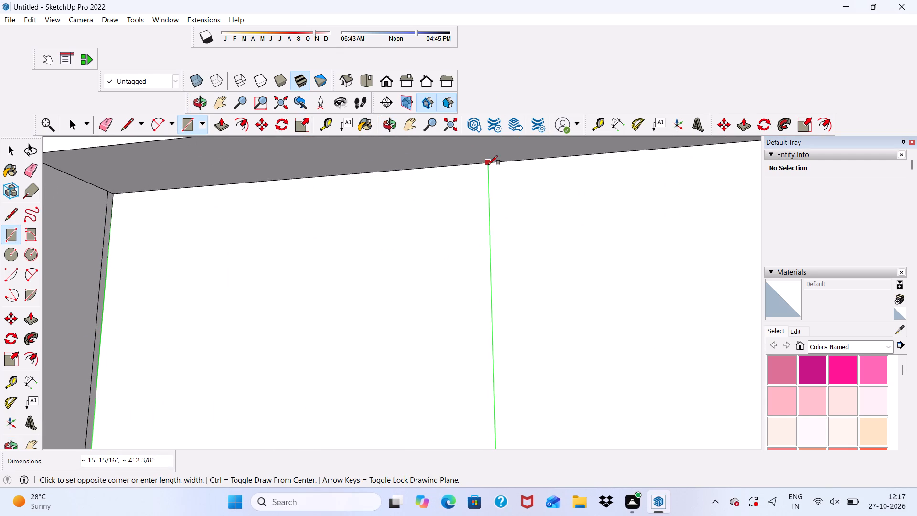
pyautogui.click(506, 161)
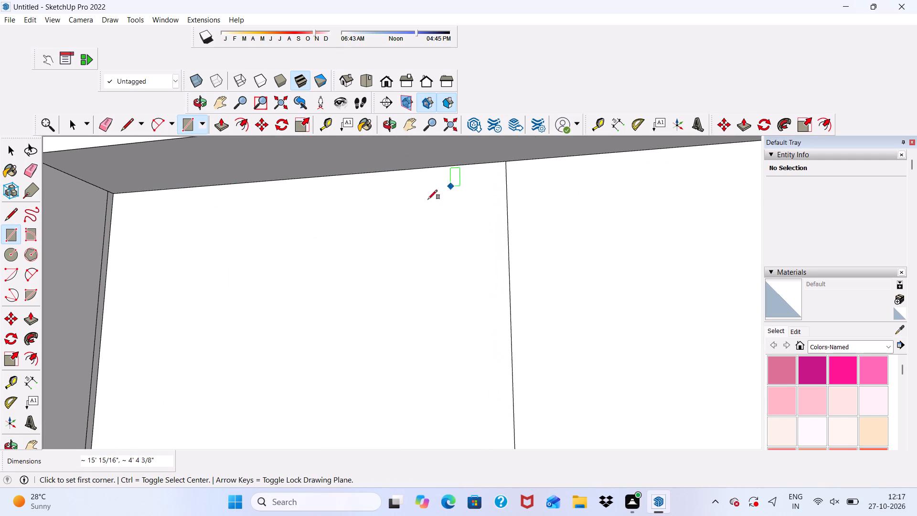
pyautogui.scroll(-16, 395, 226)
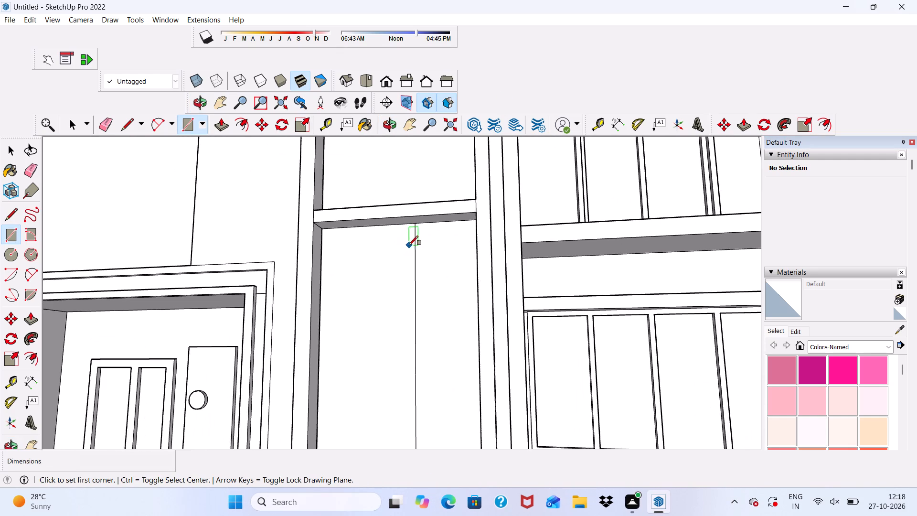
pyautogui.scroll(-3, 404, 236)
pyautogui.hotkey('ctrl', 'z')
# Draw a full-height rectangle over the left half of the lower recess's back face, from its bottom corner to the top edge's middle.
pyautogui.scroll(-6, 381, 221)
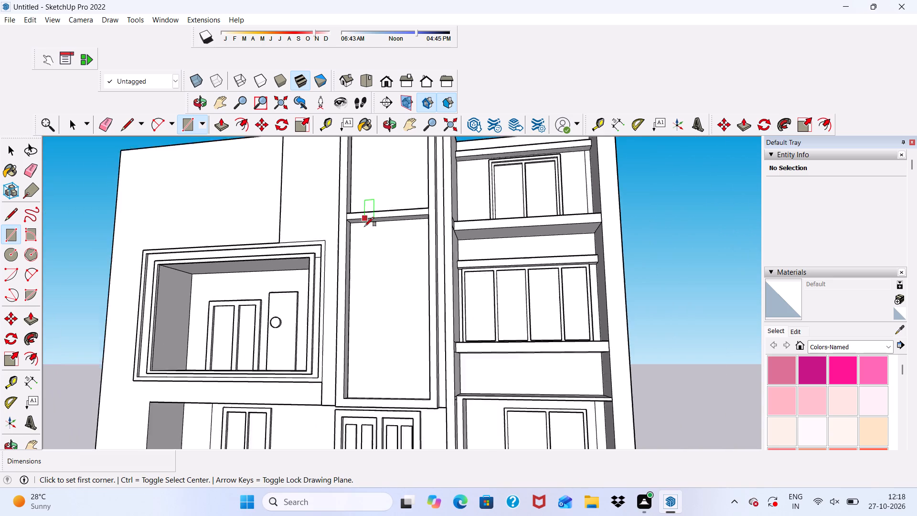
pyautogui.scroll(-4, 368, 195)
pyautogui.scroll(6, 381, 389)
pyautogui.scroll(-1, 381, 389)
pyautogui.scroll(5, 273, 118)
pyautogui.scroll(5, 389, 256)
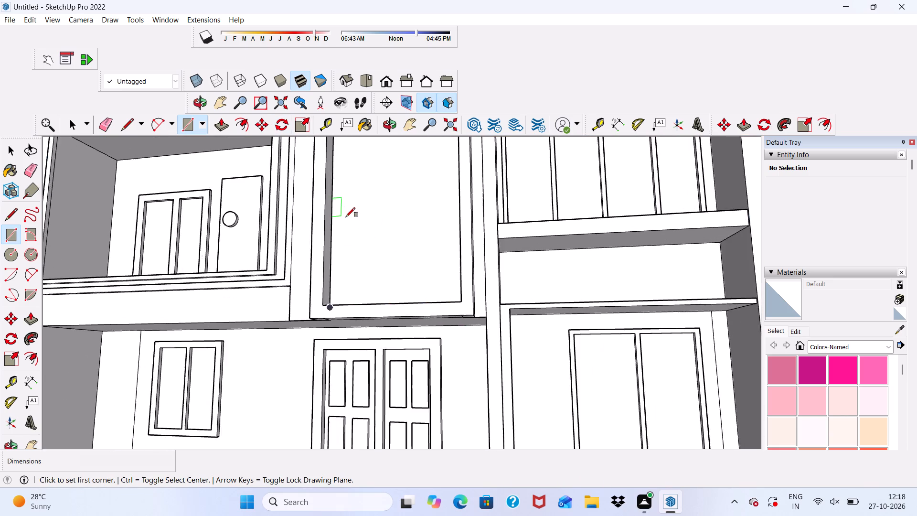
pyautogui.scroll(-1, 349, 240)
pyautogui.moveTo(349, 241); pyautogui.dragTo(355, 318, button='middle')
pyautogui.scroll(13, 355, 318)
pyautogui.scroll(-1, 350, 311)
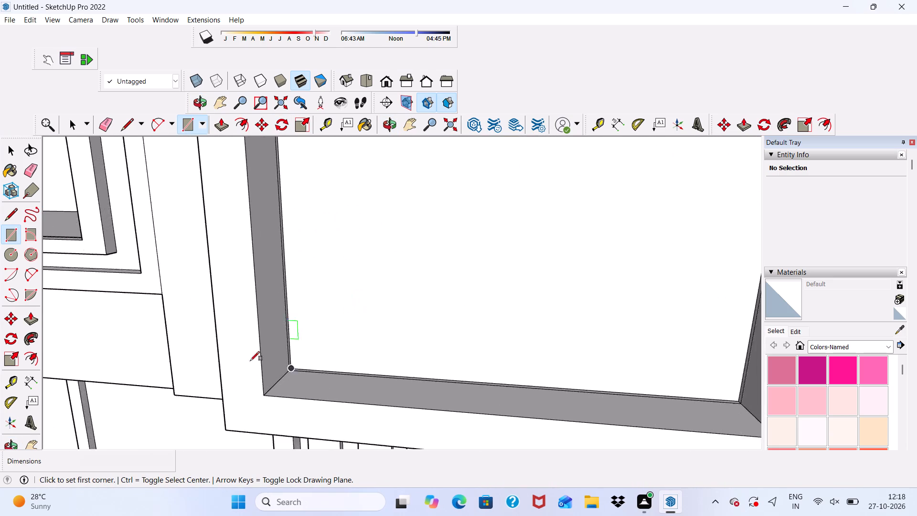
pyautogui.scroll(5, 236, 365)
pyautogui.scroll(5, 379, 361)
pyautogui.scroll(4, 308, 361)
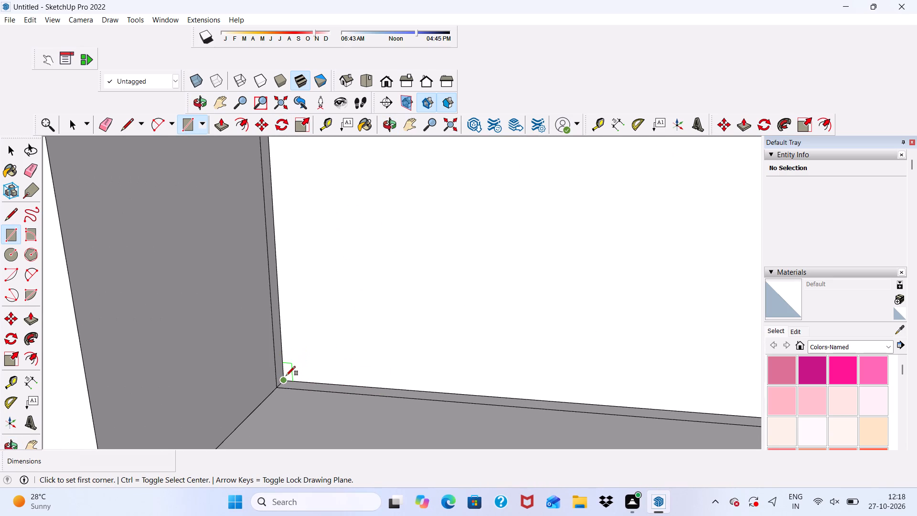
pyautogui.click(285, 380)
pyautogui.scroll(-6, 285, 378)
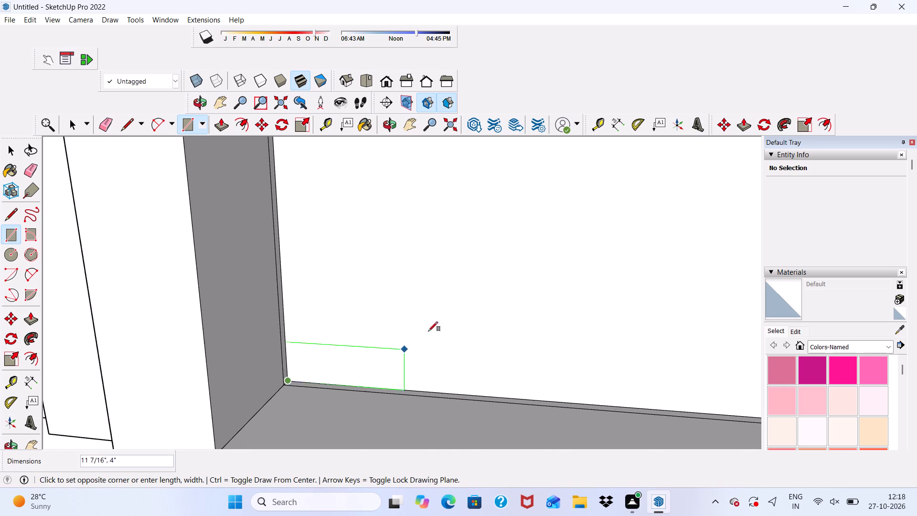
pyautogui.scroll(-5, 402, 235)
pyautogui.scroll(-20, 330, 266)
pyautogui.scroll(-6, 330, 266)
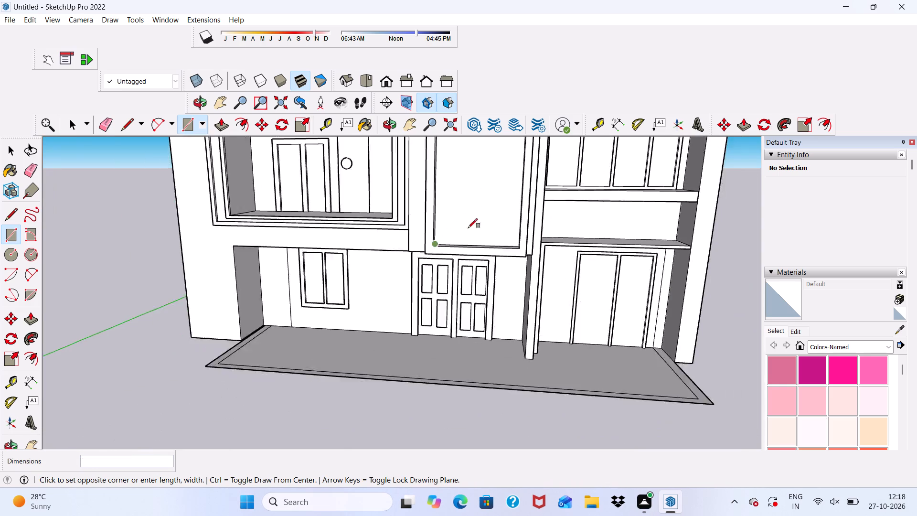
pyautogui.scroll(-1, 468, 228)
pyautogui.scroll(-6, 492, 184)
pyautogui.scroll(16, 474, 159)
pyautogui.scroll(-2, 486, 159)
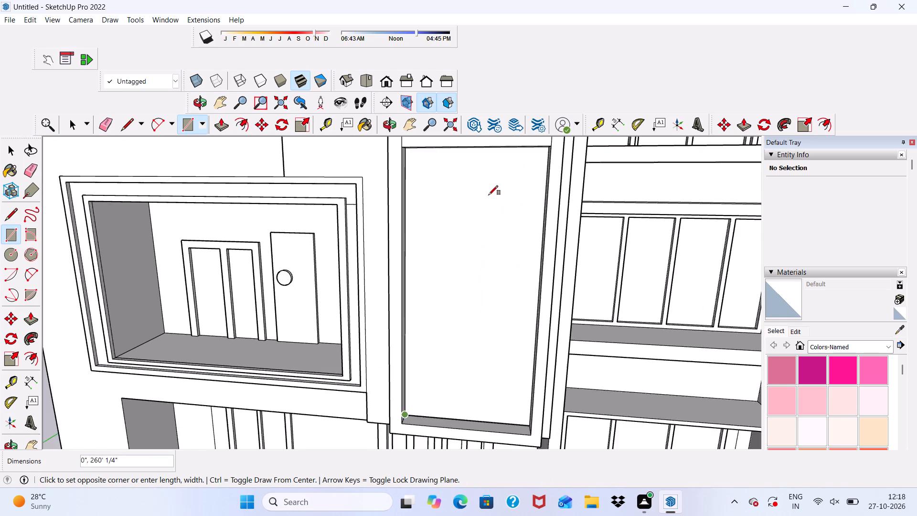
pyautogui.moveTo(489, 195); pyautogui.dragTo(491, 108, button='middle')
pyautogui.scroll(7, 491, 108)
pyautogui.scroll(-7, 419, 290)
pyautogui.scroll(5, 477, 189)
pyautogui.scroll(4, 450, 225)
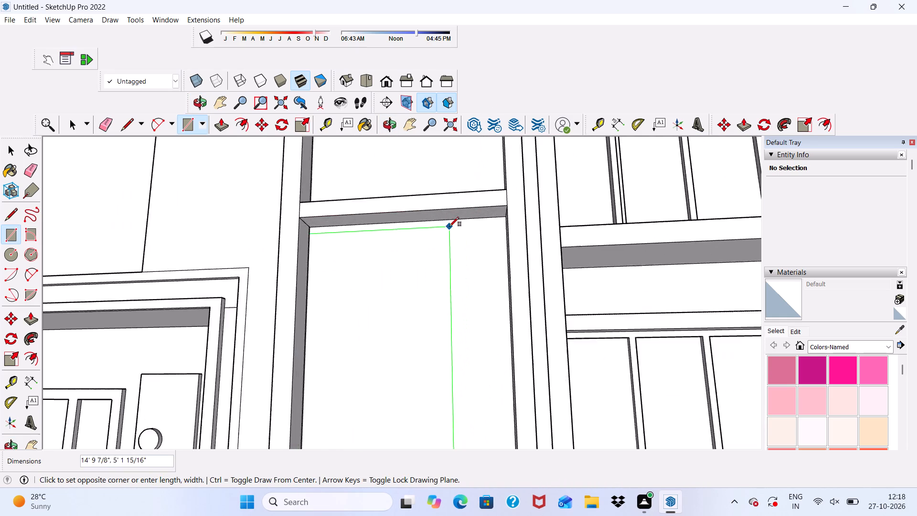
pyautogui.scroll(16, 449, 226)
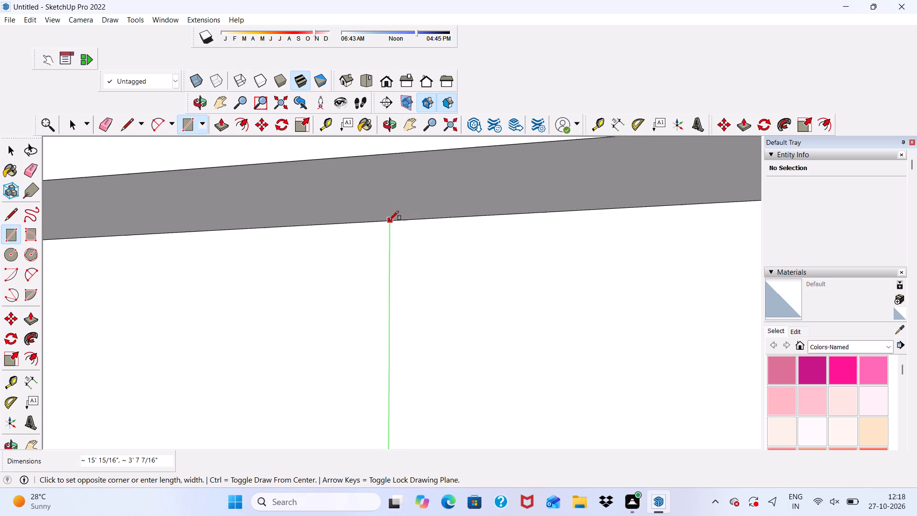
pyautogui.click(377, 220)
# Push/Pull the left half of the lower recess's back face outward about 10".
pyautogui.scroll(-18, 274, 198)
pyautogui.press('space')
pyautogui.scroll(-3, 462, 213)
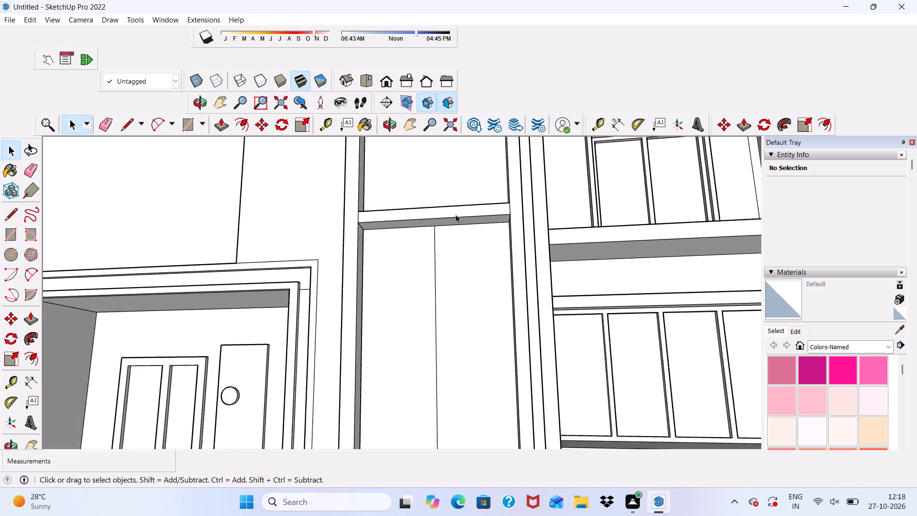
pyautogui.scroll(-1, 456, 215)
pyautogui.scroll(5, 408, 273)
pyautogui.click(408, 270)
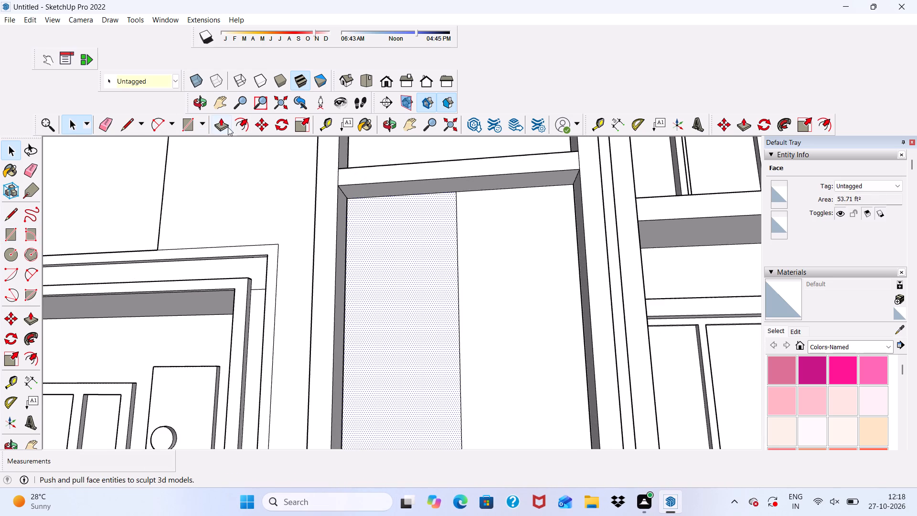
pyautogui.click(221, 127)
pyautogui.click(397, 286)
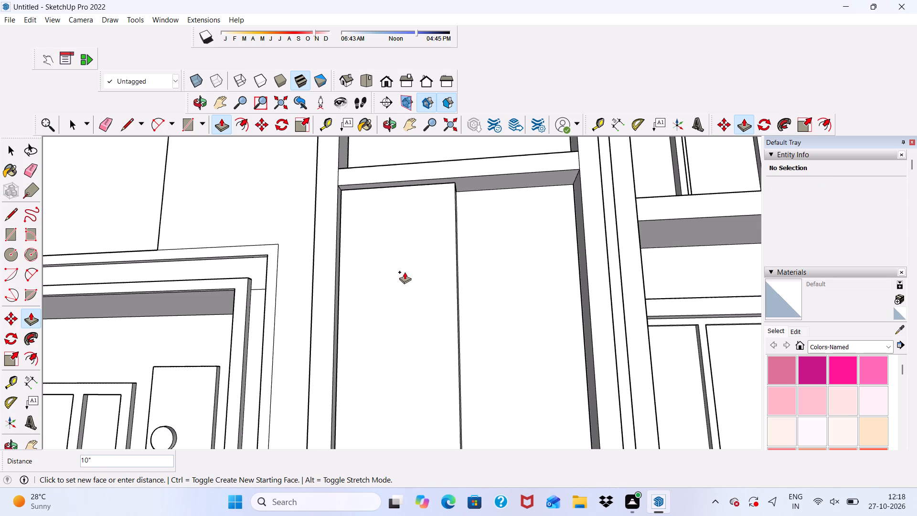
pyautogui.click(405, 279)
pyautogui.scroll(-3, 422, 299)
pyautogui.moveTo(441, 326); pyautogui.dragTo(442, 333, button='middle')
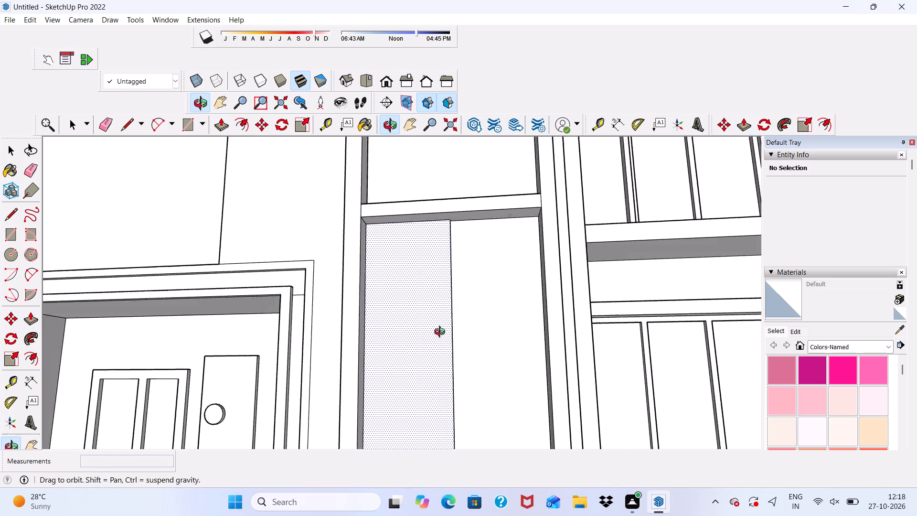
pyautogui.moveTo(442, 333); pyautogui.dragTo(357, 370, button='middle')
pyautogui.press('space')
# Examine the whole front facade and the tower's upper and lower recesses from several angles.
pyautogui.scroll(-6, 372, 276)
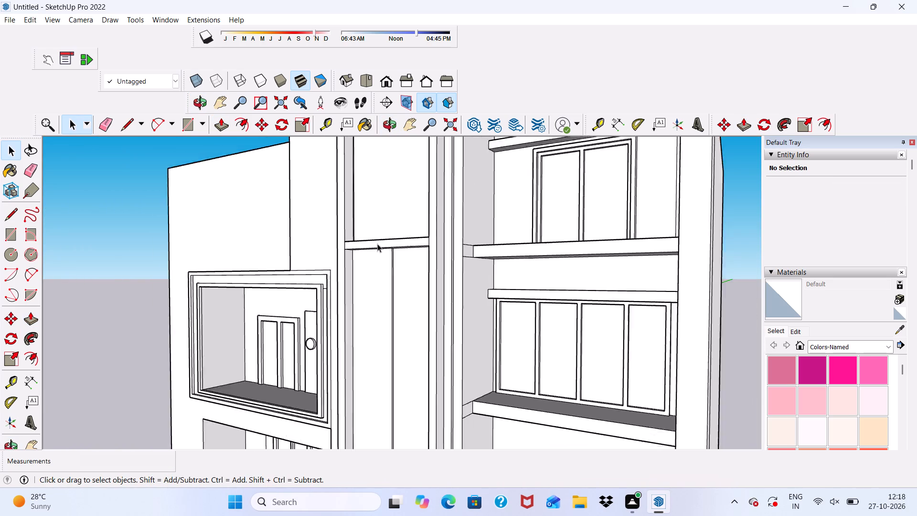
pyautogui.scroll(-6, 377, 244)
pyautogui.moveTo(384, 231); pyautogui.dragTo(503, 251, button='middle')
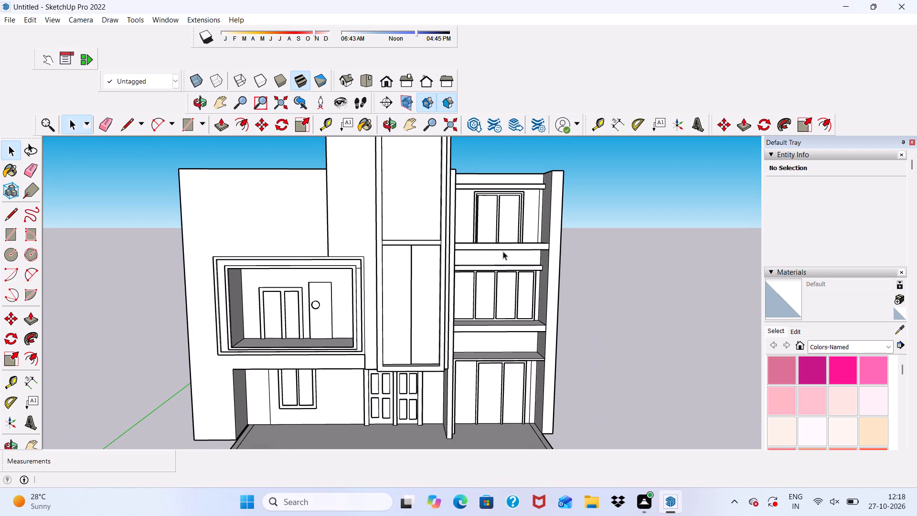
pyautogui.scroll(-10, 503, 251)
pyautogui.scroll(8, 499, 183)
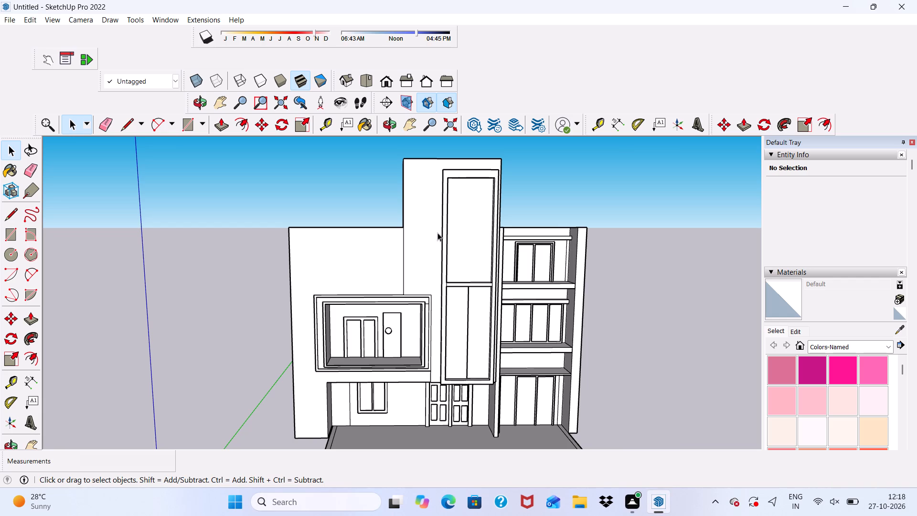
pyautogui.scroll(-4, 437, 218)
pyautogui.moveTo(472, 300); pyautogui.dragTo(472, 226, button='middle')
pyautogui.scroll(7, 472, 226)
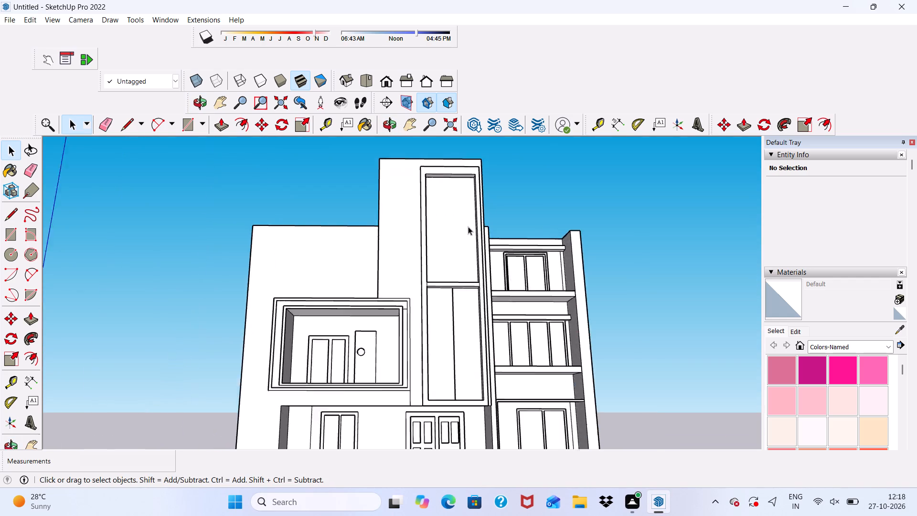
pyautogui.scroll(5, 468, 226)
pyautogui.scroll(-4, 452, 226)
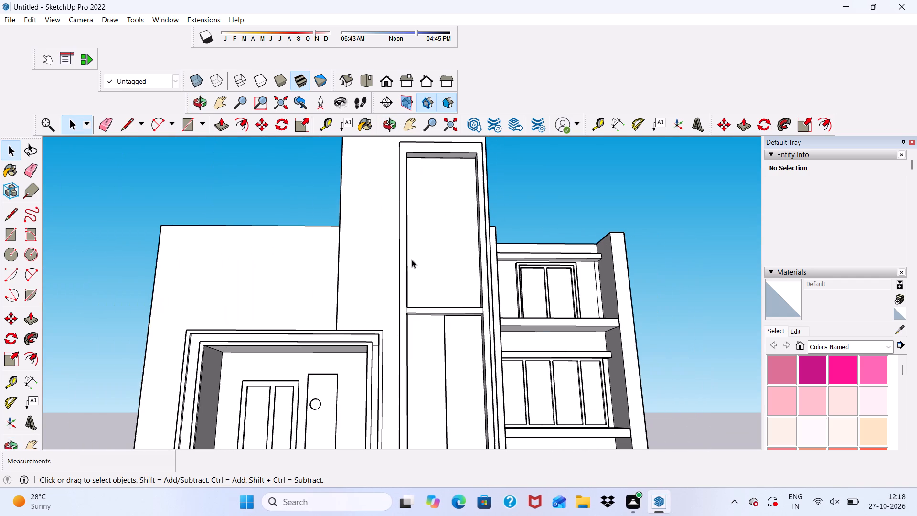
pyautogui.scroll(-1, 410, 260)
pyautogui.moveTo(430, 260); pyautogui.dragTo(439, 339, button='middle')
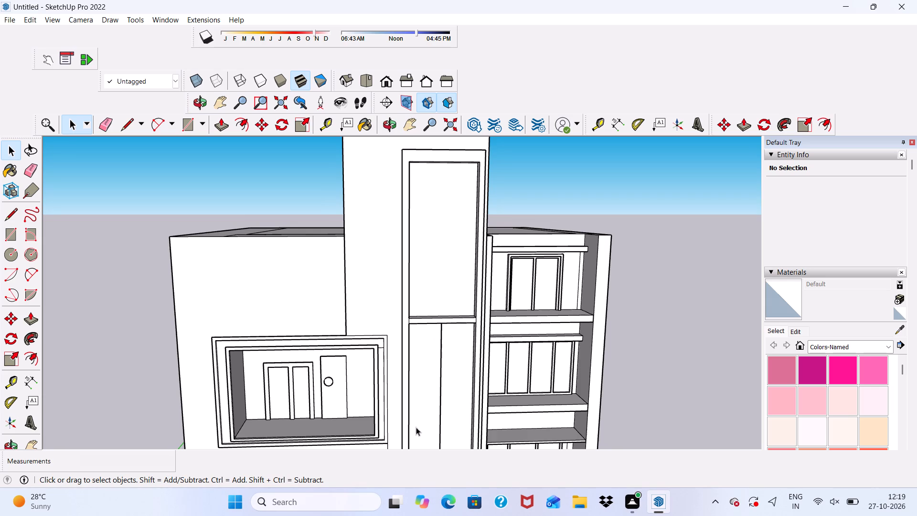
pyautogui.scroll(-3, 358, 487)
pyautogui.scroll(1, 371, 166)
pyautogui.scroll(-1, 371, 204)
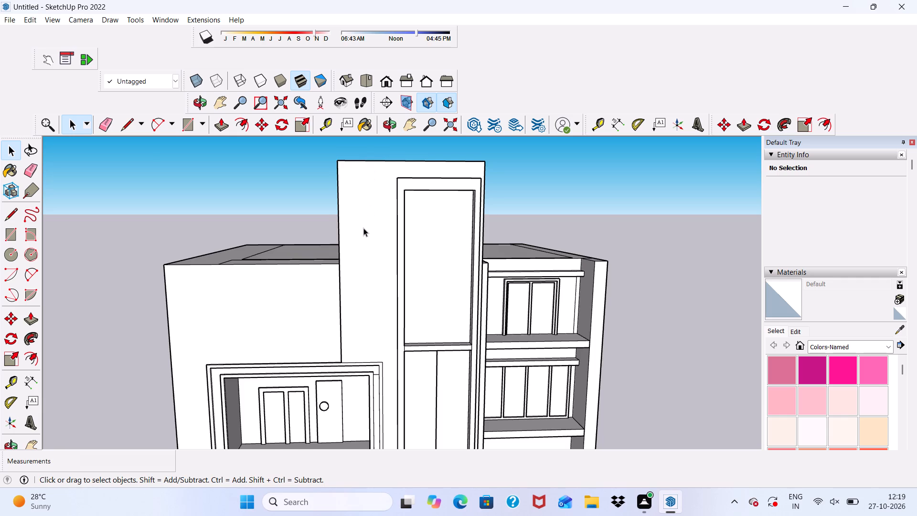
pyautogui.scroll(-1, 363, 228)
# Draw a thin horizontal rectangle, about 3 3/8" by 7' 1 1/2", across the full width of the tower's upper recess back face.
pyautogui.click(190, 128)
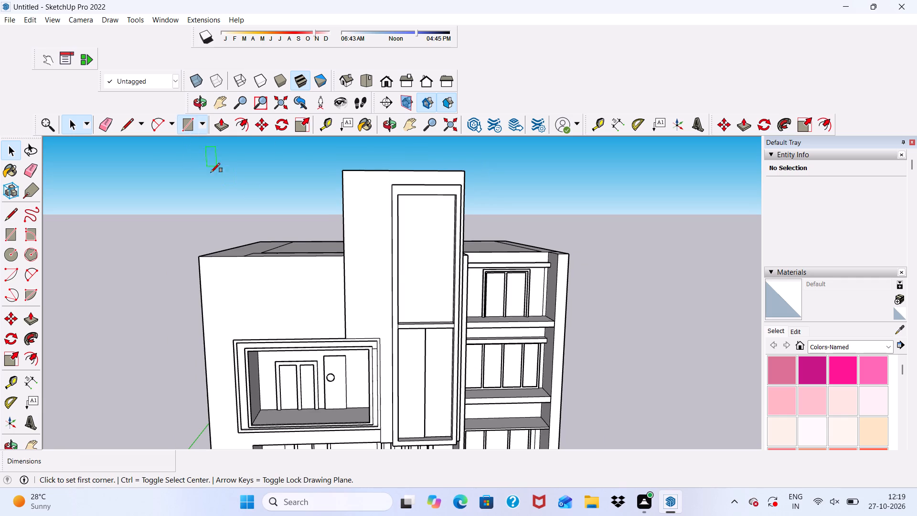
pyautogui.moveTo(414, 279); pyautogui.dragTo(405, 252, button='middle')
pyautogui.scroll(-1, 414, 279)
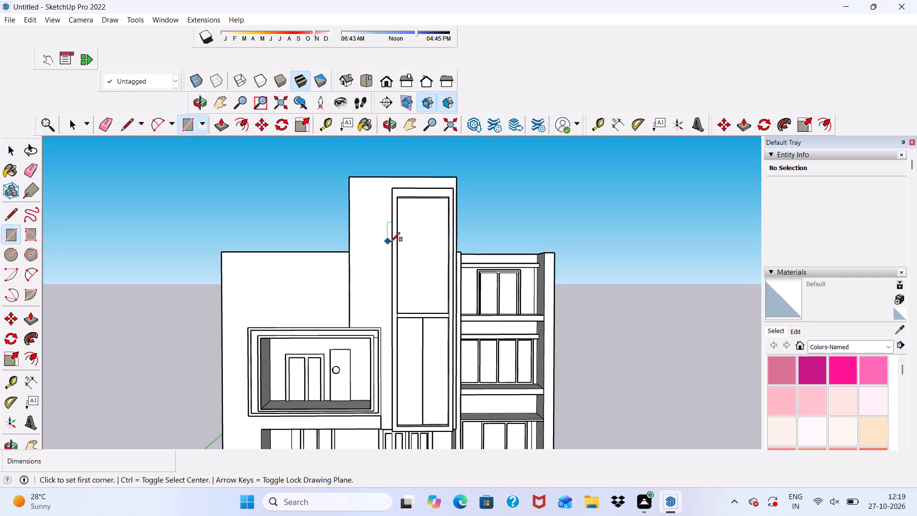
pyautogui.scroll(7, 404, 240)
pyautogui.moveTo(416, 270); pyautogui.dragTo(309, 318, button='middle')
pyautogui.scroll(2, 362, 251)
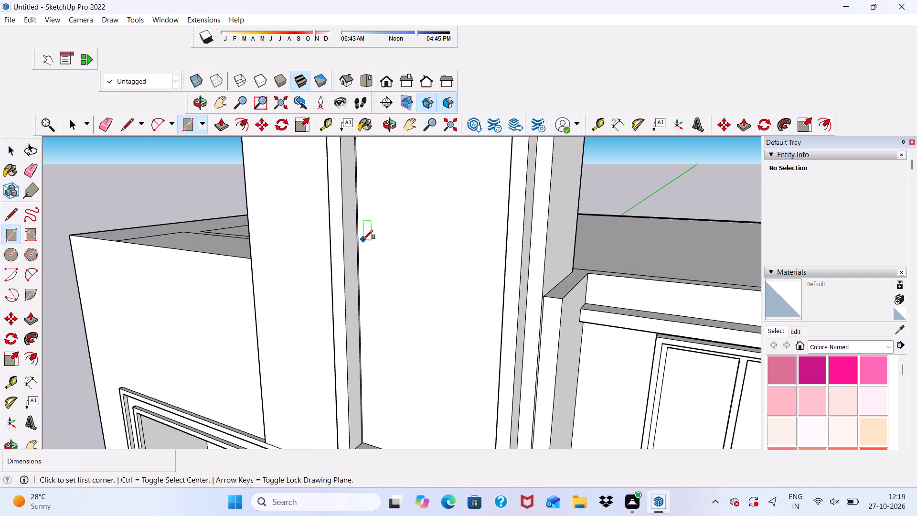
pyautogui.scroll(12, 363, 239)
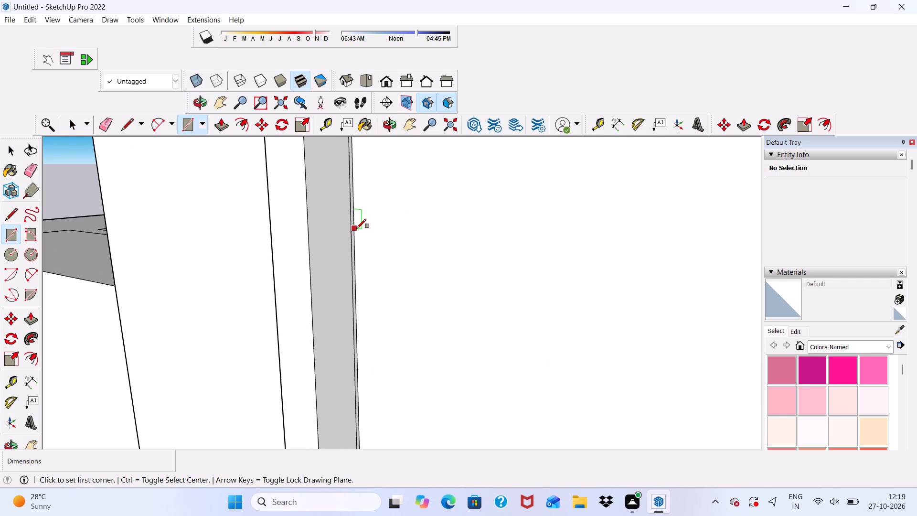
pyautogui.click(357, 228)
pyautogui.scroll(-16, 501, 291)
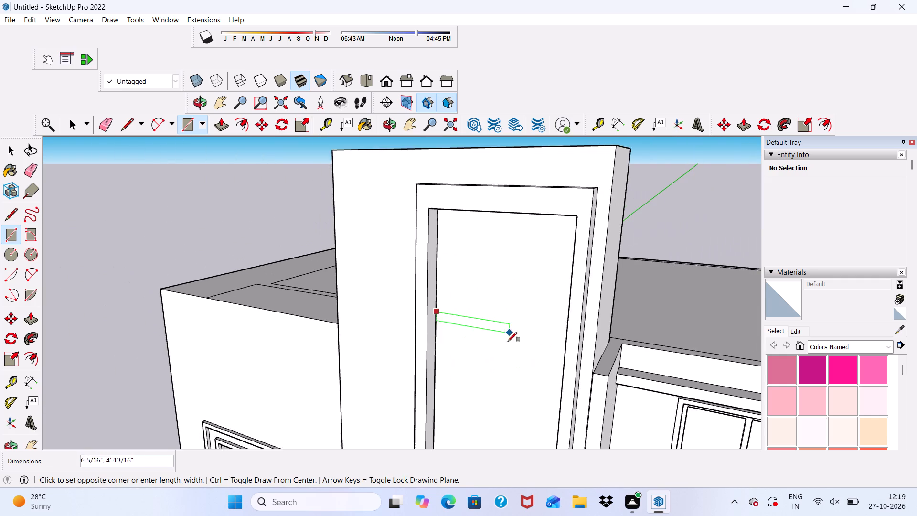
pyautogui.scroll(-4, 508, 342)
pyautogui.moveTo(515, 367); pyautogui.dragTo(608, 311, button='middle')
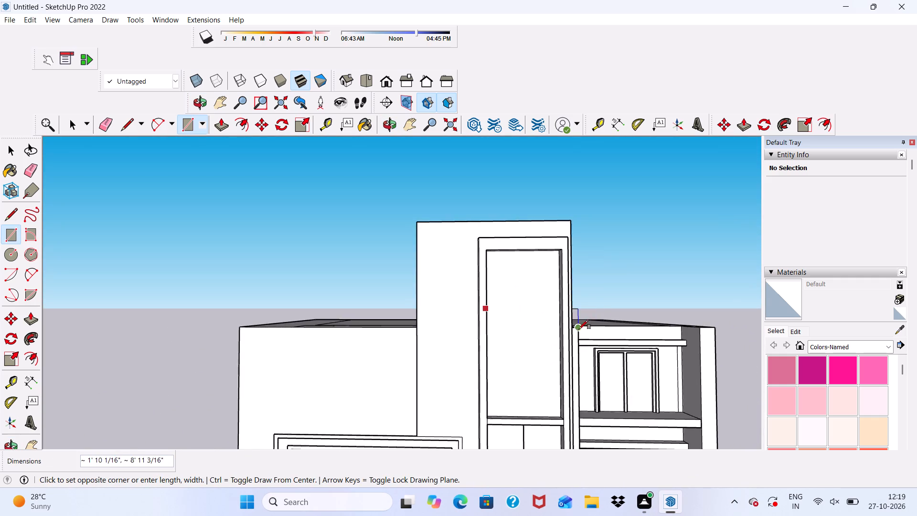
pyautogui.scroll(3, 579, 329)
pyautogui.scroll(3, 454, 334)
pyautogui.scroll(4, 558, 312)
pyautogui.scroll(5, 617, 289)
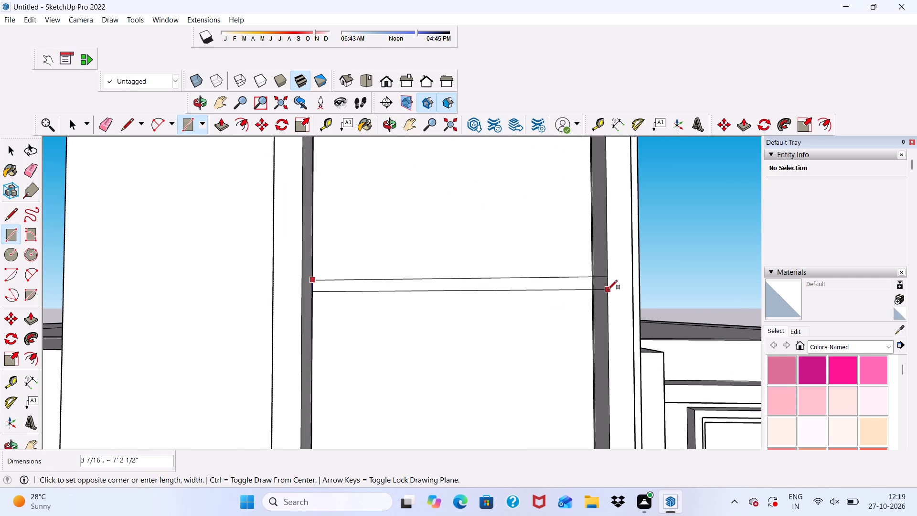
pyautogui.scroll(13, 608, 290)
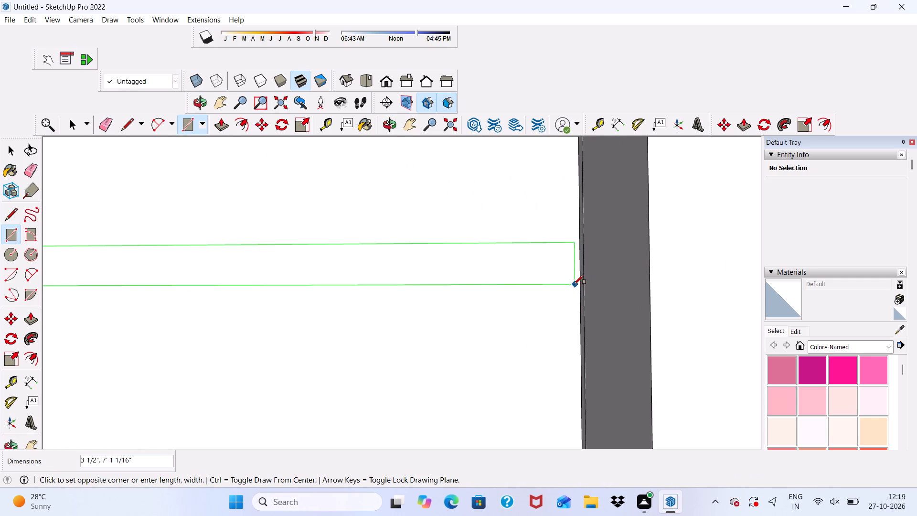
pyautogui.click(578, 283)
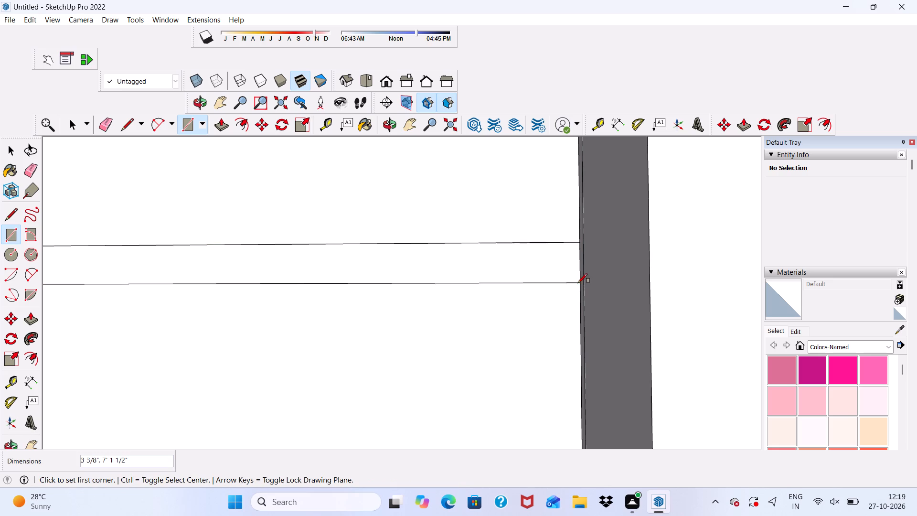
# Push/Pull the thin strip outward 1' 15/16", level with the front of the band below it.
pyautogui.click(218, 122)
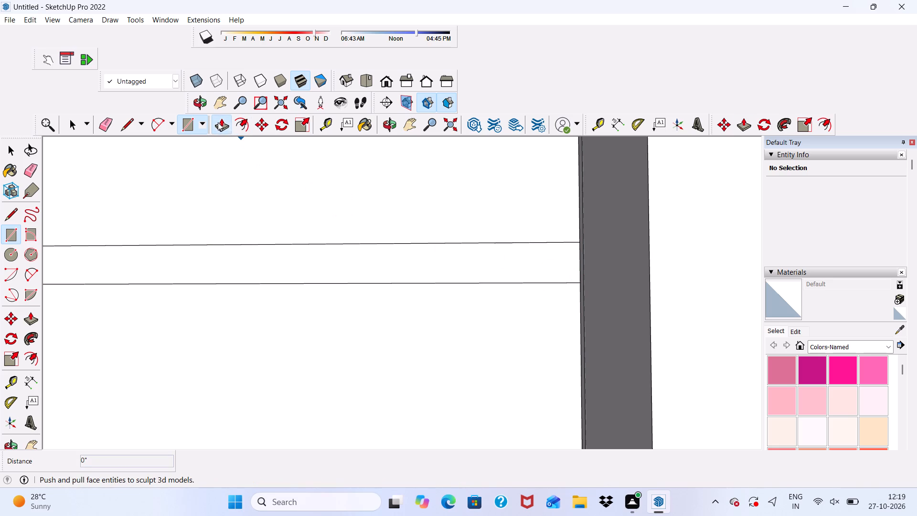
pyautogui.click(289, 262)
pyautogui.scroll(-3, 444, 287)
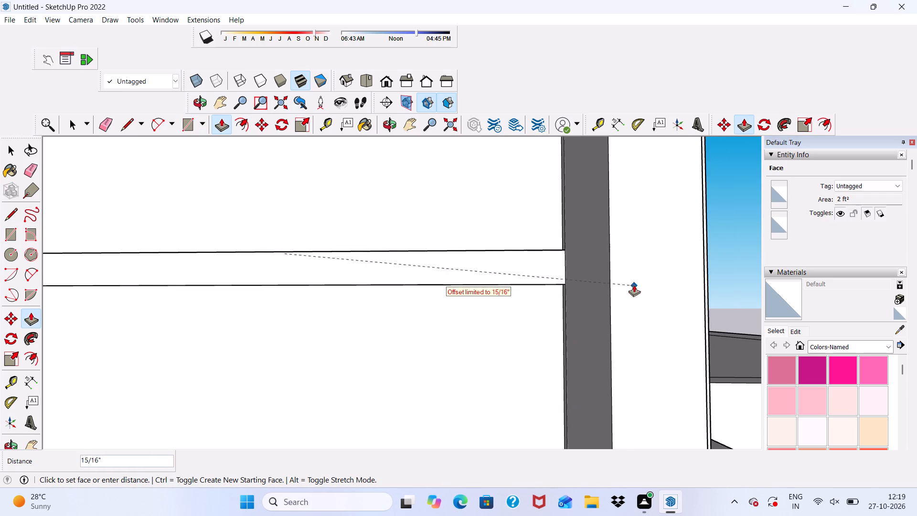
pyautogui.scroll(-14, 495, 246)
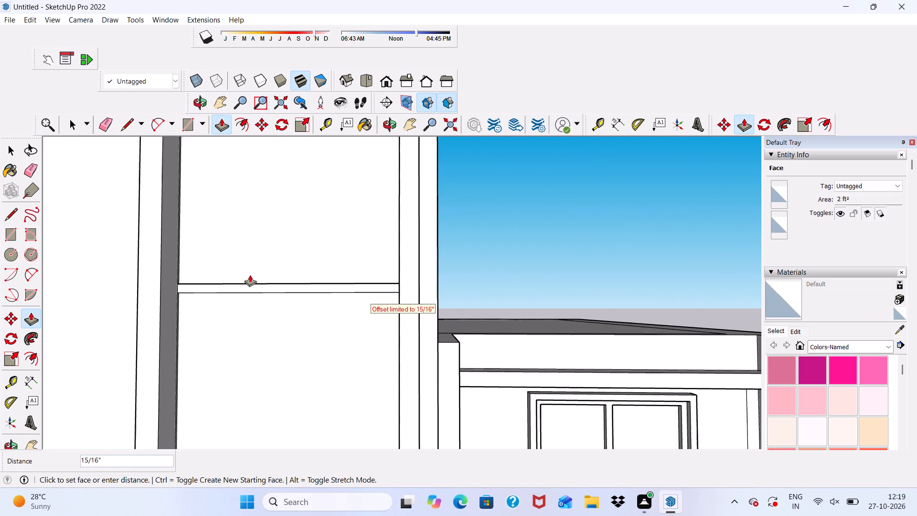
pyautogui.scroll(-3, 250, 275)
pyautogui.scroll(-9, 240, 319)
pyautogui.scroll(1, 277, 313)
pyautogui.scroll(-3, 280, 339)
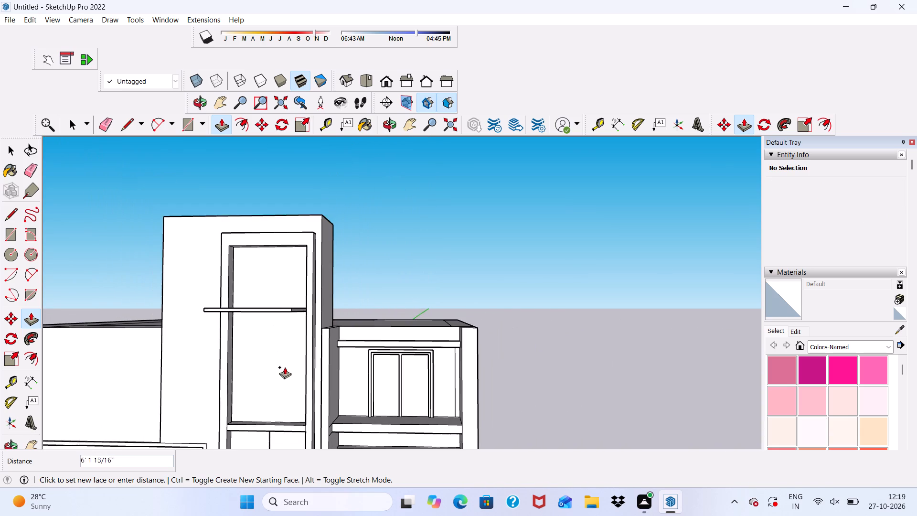
pyautogui.scroll(3, 267, 446)
pyautogui.click(277, 420)
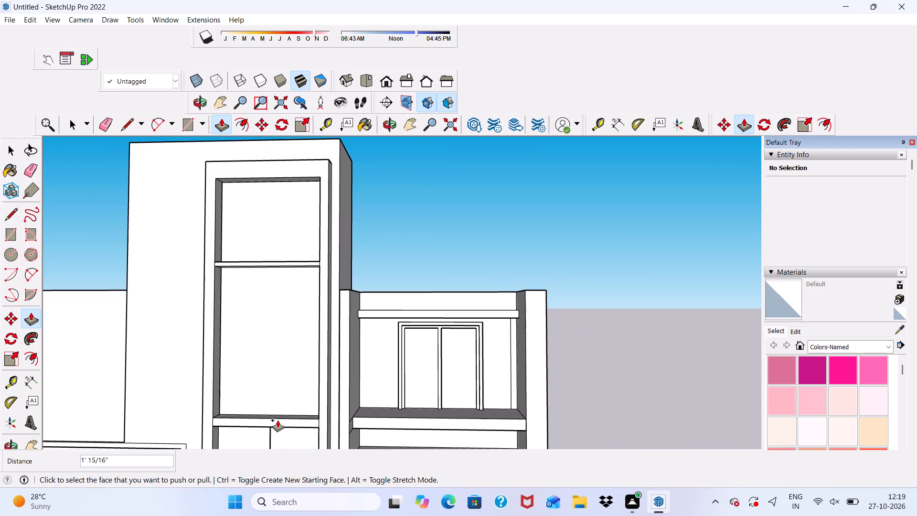
# Push/Pull the new band's underside downward about 3 7/16" to thicken the band.
pyautogui.moveTo(277, 420); pyautogui.dragTo(280, 480, button='middle')
pyautogui.scroll(7, 259, 258)
pyautogui.moveTo(237, 295); pyautogui.dragTo(237, 232, button='middle')
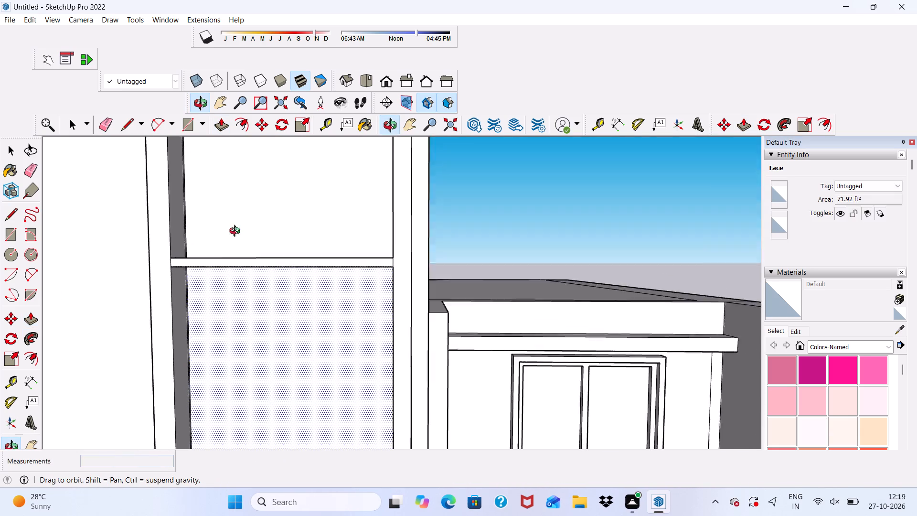
pyautogui.moveTo(237, 232); pyautogui.dragTo(241, 203, button='middle')
pyautogui.scroll(4, 233, 223)
pyautogui.click(221, 251)
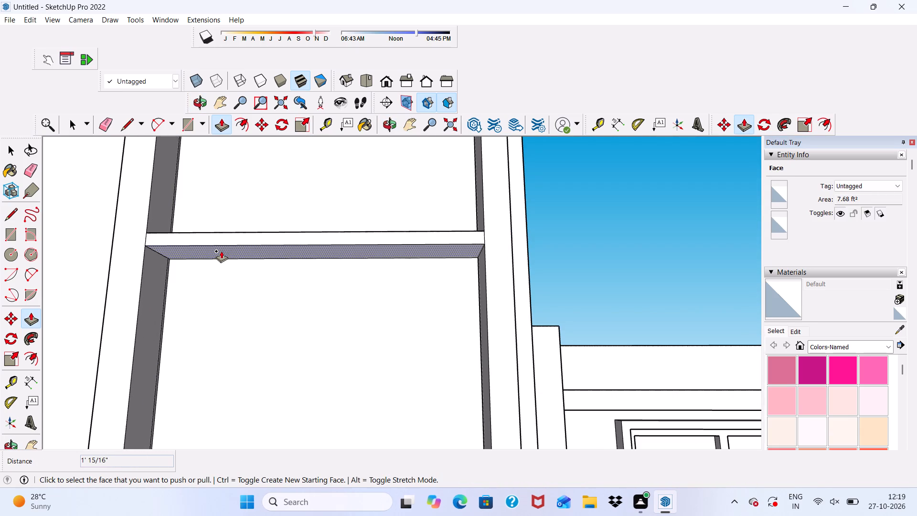
pyautogui.click(216, 263)
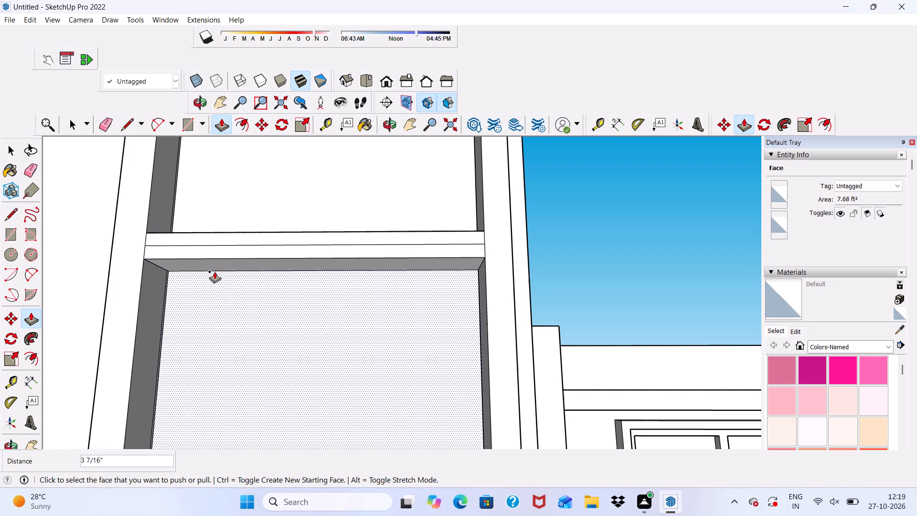
# Erase the leftover horizontal edge across the new band's front face.
pyautogui.click(101, 118)
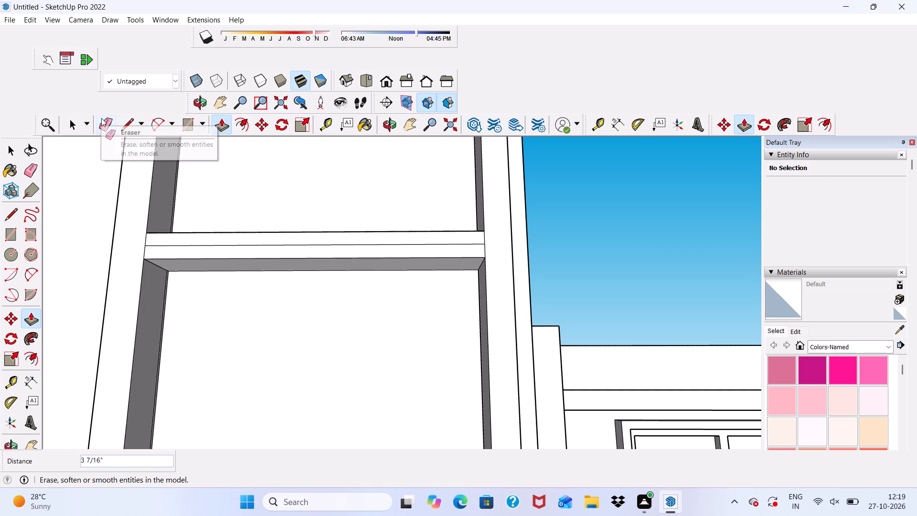
pyautogui.click(185, 244)
pyautogui.click(185, 244)
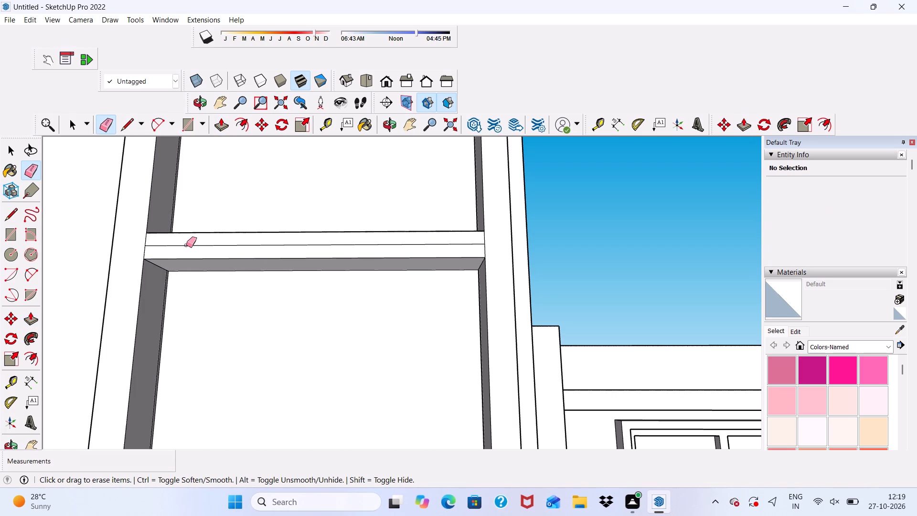
pyautogui.scroll(-6, 189, 241)
pyautogui.scroll(-2, 356, 240)
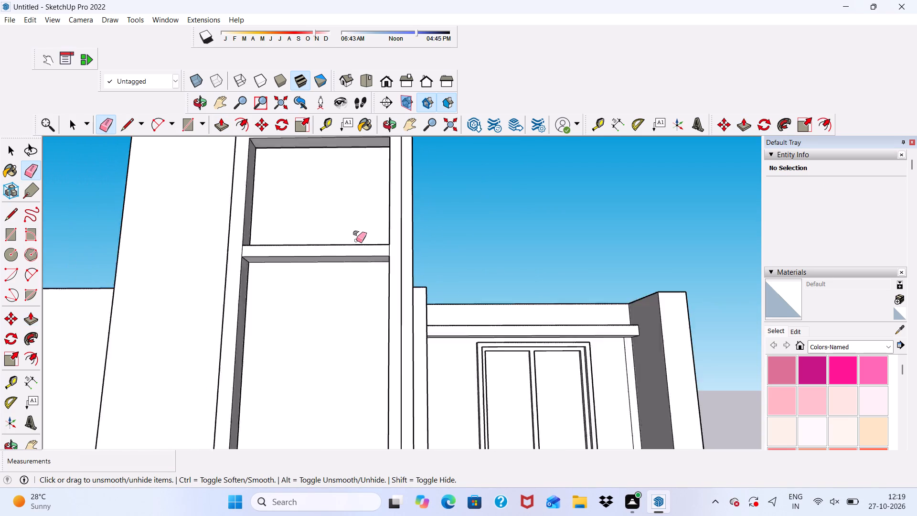
pyautogui.scroll(-7, 356, 240)
pyautogui.moveTo(357, 249); pyautogui.dragTo(373, 319, button='middle')
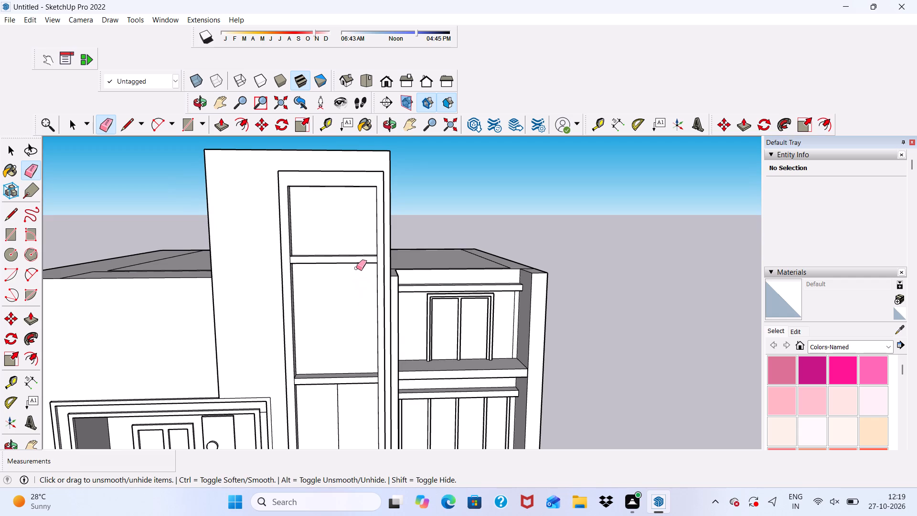
pyautogui.press('space')
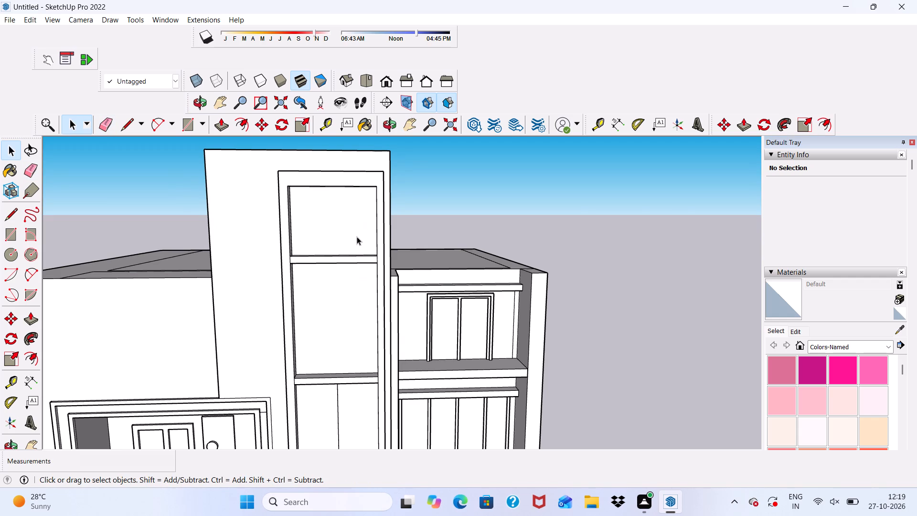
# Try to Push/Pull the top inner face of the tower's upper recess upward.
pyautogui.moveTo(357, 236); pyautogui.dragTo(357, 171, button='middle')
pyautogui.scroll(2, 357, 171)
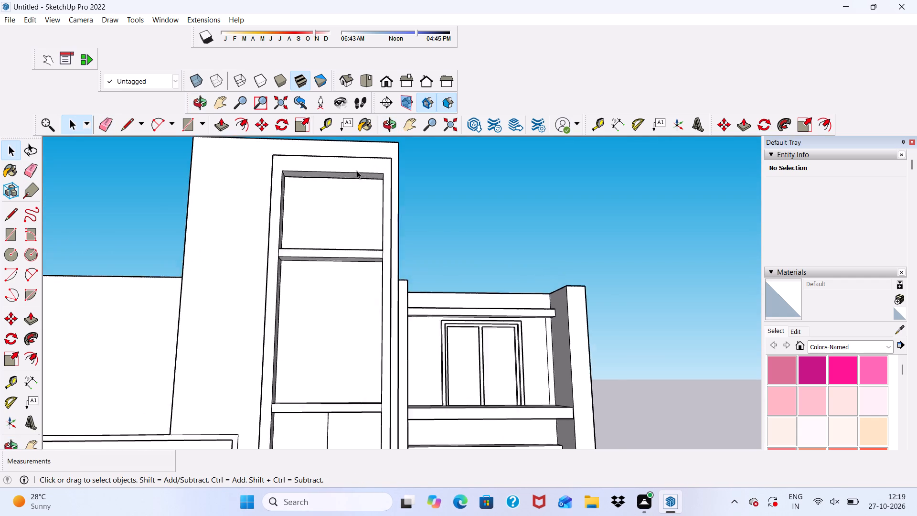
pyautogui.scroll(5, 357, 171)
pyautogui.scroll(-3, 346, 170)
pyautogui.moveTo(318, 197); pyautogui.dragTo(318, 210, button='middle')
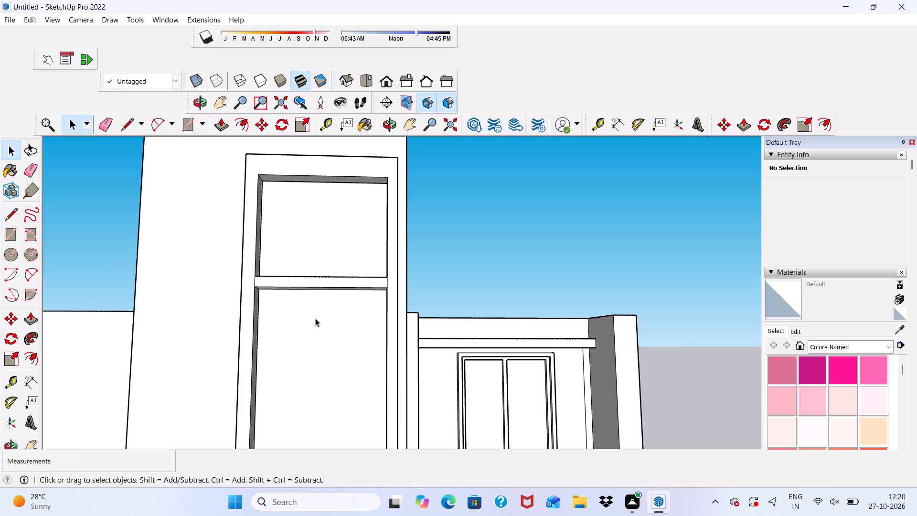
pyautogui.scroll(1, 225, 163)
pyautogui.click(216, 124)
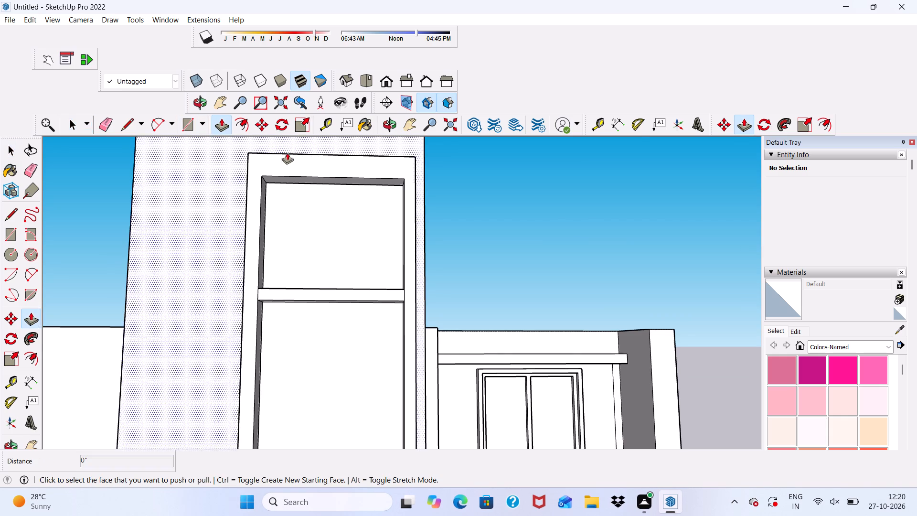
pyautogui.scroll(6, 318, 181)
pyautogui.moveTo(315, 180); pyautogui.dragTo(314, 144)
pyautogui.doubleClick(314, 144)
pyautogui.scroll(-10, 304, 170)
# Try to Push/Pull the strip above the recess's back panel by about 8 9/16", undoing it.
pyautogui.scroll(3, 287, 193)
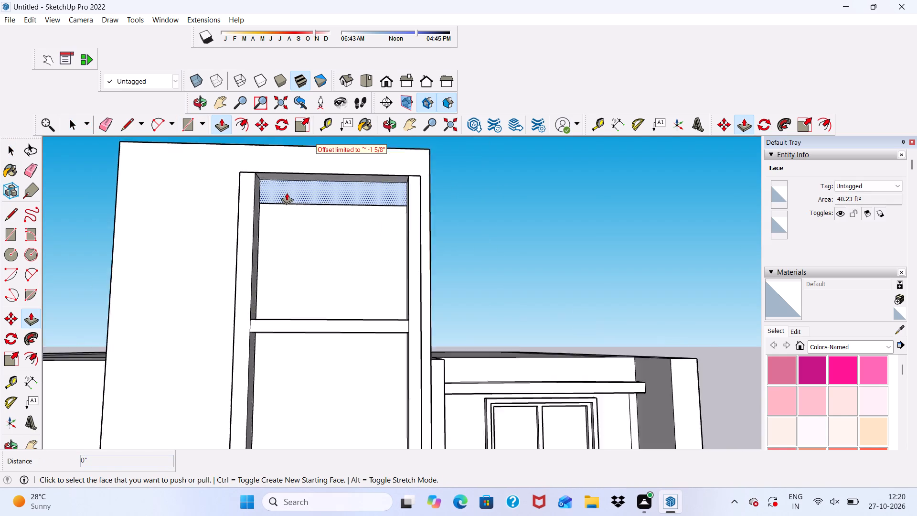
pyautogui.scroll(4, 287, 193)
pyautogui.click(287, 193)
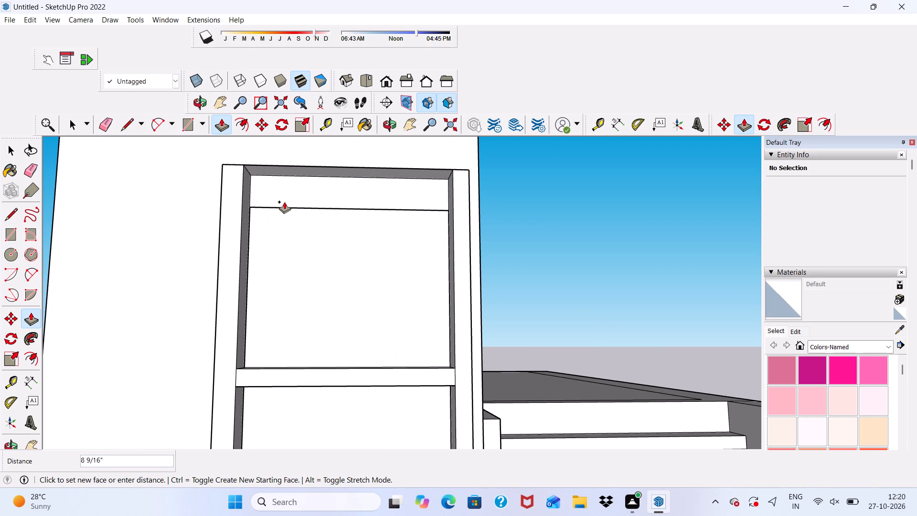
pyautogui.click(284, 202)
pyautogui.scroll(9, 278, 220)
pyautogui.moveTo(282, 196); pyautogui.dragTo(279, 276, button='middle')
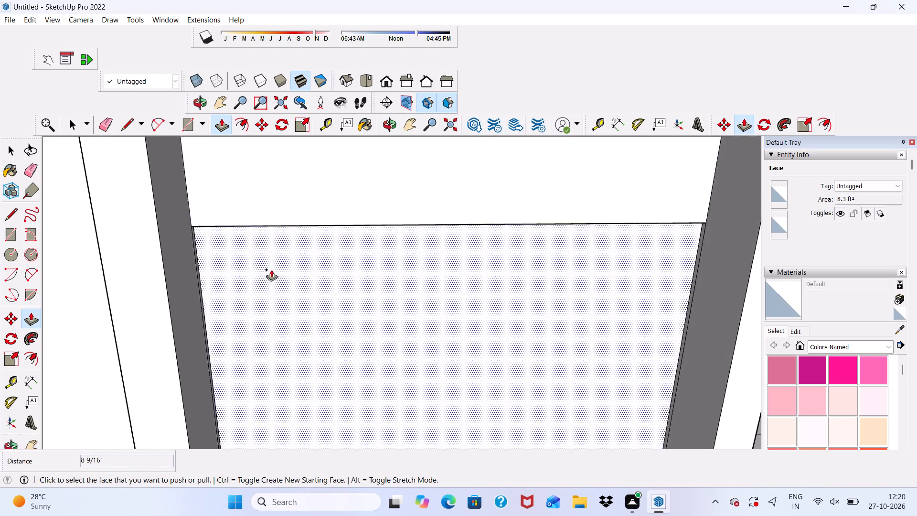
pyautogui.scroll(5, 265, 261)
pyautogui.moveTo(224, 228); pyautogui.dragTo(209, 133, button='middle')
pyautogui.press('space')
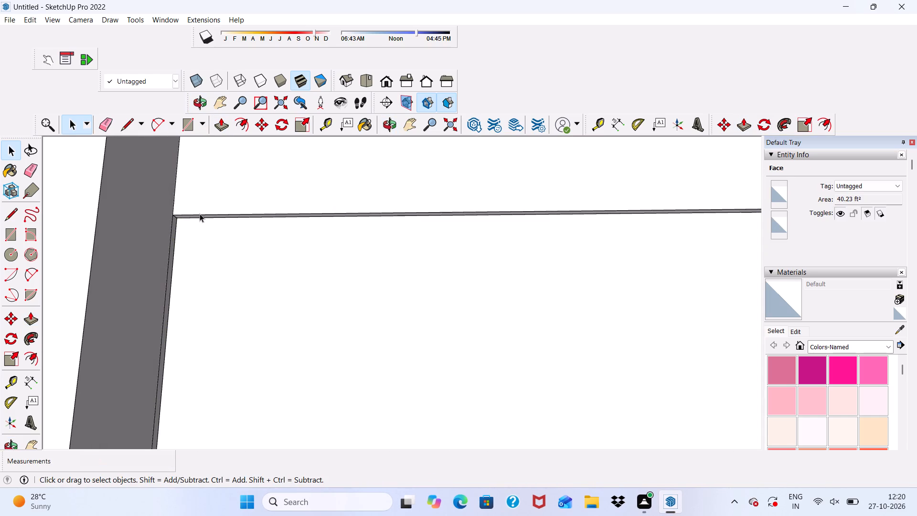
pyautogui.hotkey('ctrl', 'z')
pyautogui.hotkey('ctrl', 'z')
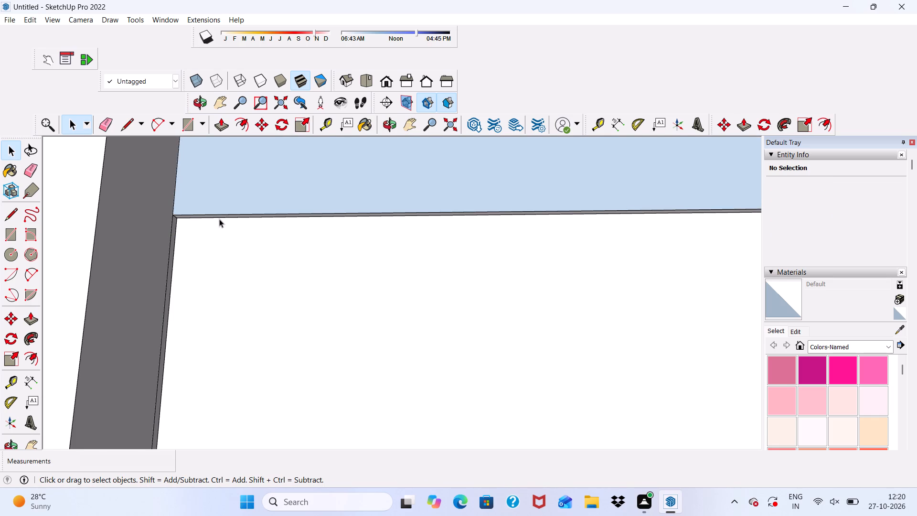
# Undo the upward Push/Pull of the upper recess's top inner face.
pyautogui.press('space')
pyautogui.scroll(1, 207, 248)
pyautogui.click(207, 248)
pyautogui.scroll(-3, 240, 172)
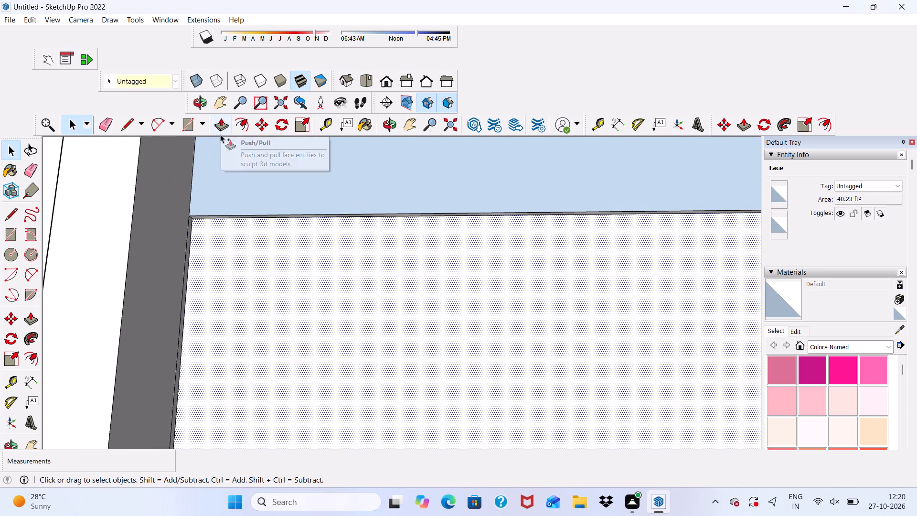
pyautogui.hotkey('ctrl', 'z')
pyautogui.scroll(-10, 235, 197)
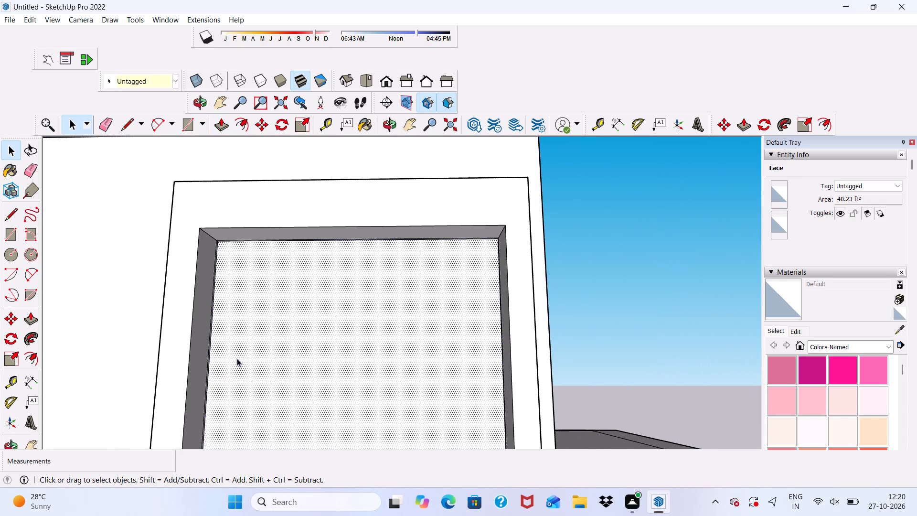
# Push/Pull the top inner face of the tower's upper recess upward about 1' 2".
pyautogui.moveTo(249, 346); pyautogui.dragTo(262, 273, button='middle')
pyautogui.scroll(5, 292, 244)
pyautogui.click(310, 220)
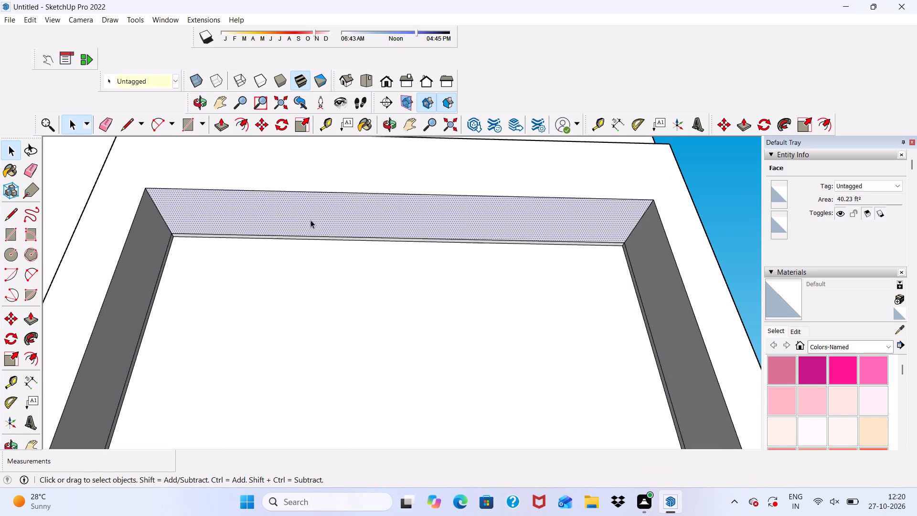
pyautogui.click(221, 124)
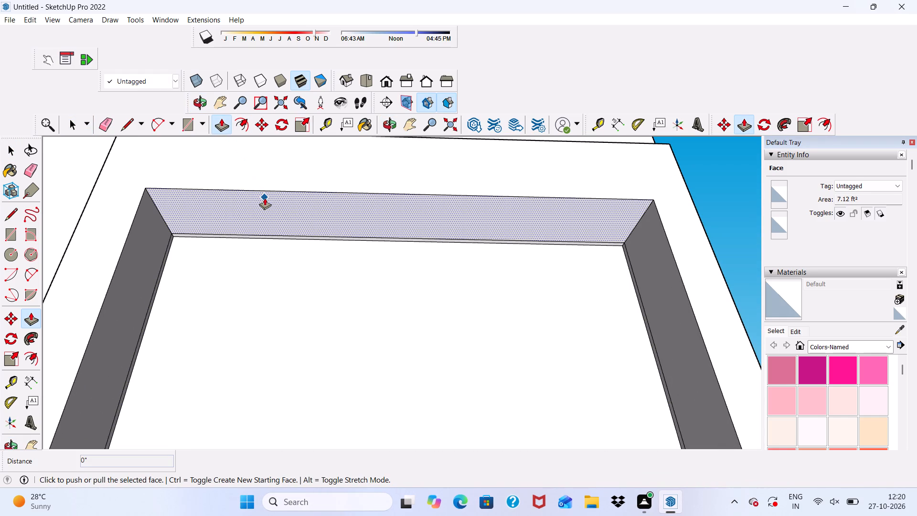
pyautogui.click(267, 208)
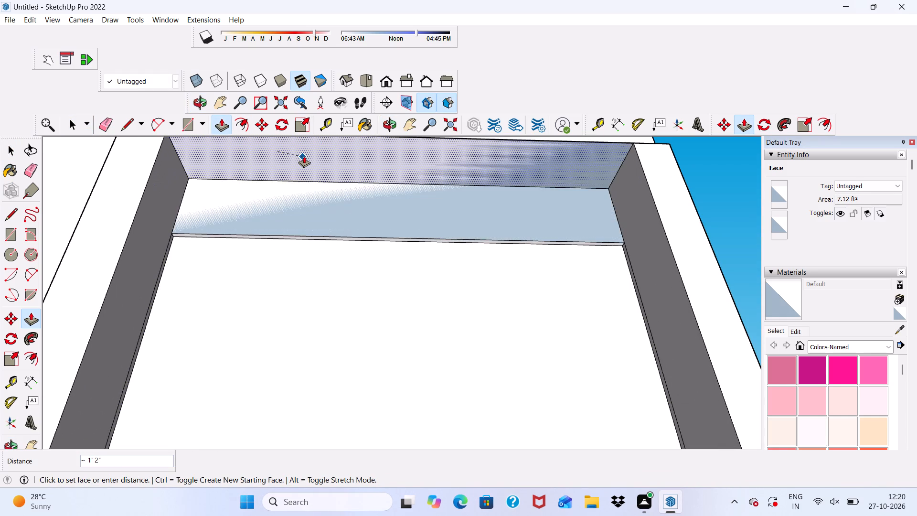
pyautogui.click(304, 156)
# Push/Pull the narrow ledge face along the top edge of the upper recess's back panel.
pyautogui.scroll(3, 268, 243)
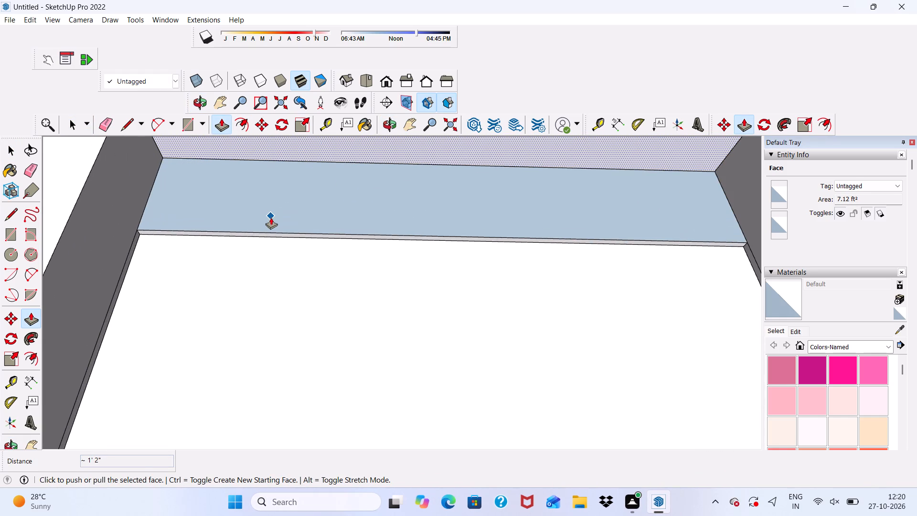
pyautogui.press('space')
pyautogui.scroll(13, 243, 237)
pyautogui.click(242, 230)
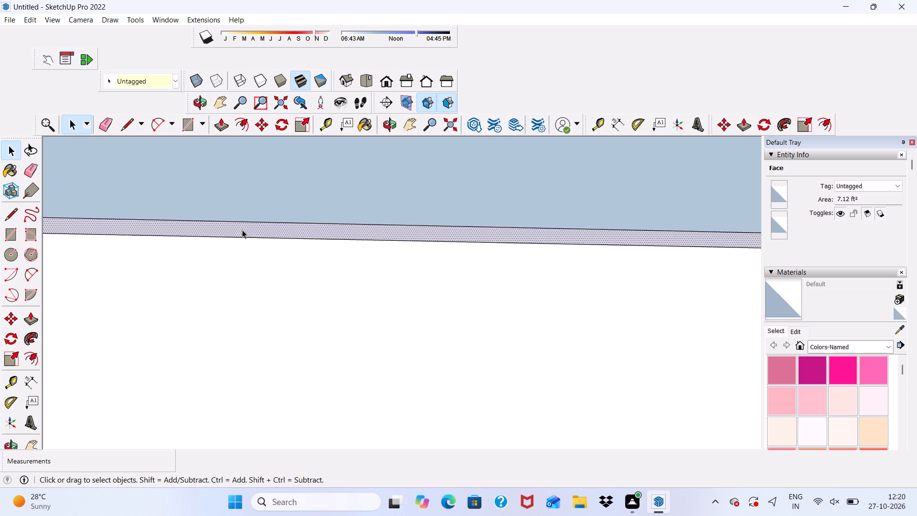
pyautogui.click(221, 120)
pyautogui.click(216, 226)
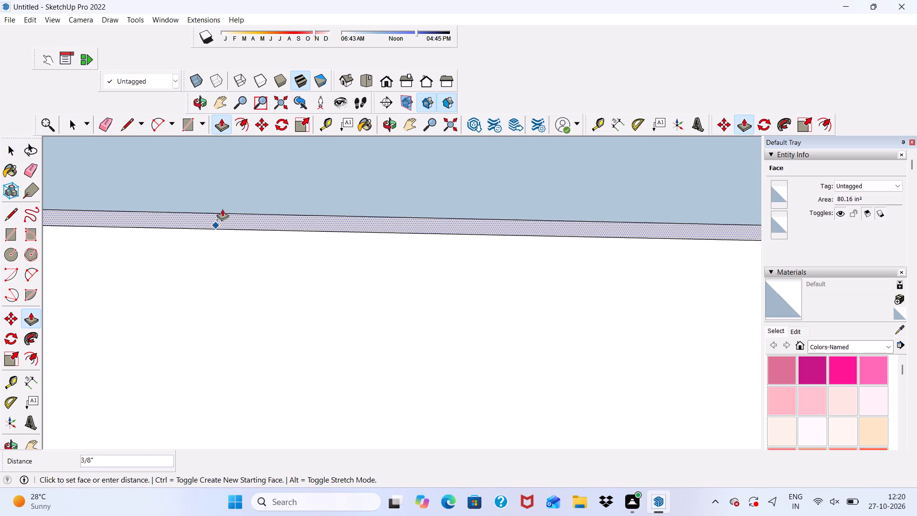
# Extend the thin strip face about 1' 2" with Push/Pull up to the underside of the opening's top.
pyautogui.scroll(-4, 248, 161)
pyautogui.scroll(-9, 227, 204)
pyautogui.scroll(-5, 192, 237)
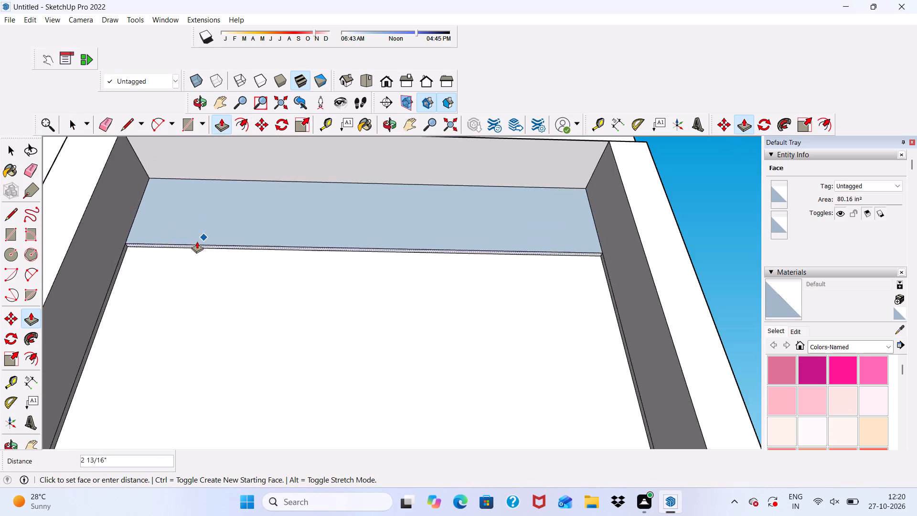
pyautogui.scroll(-3, 197, 241)
pyautogui.click(247, 178)
pyautogui.scroll(-8, 192, 249)
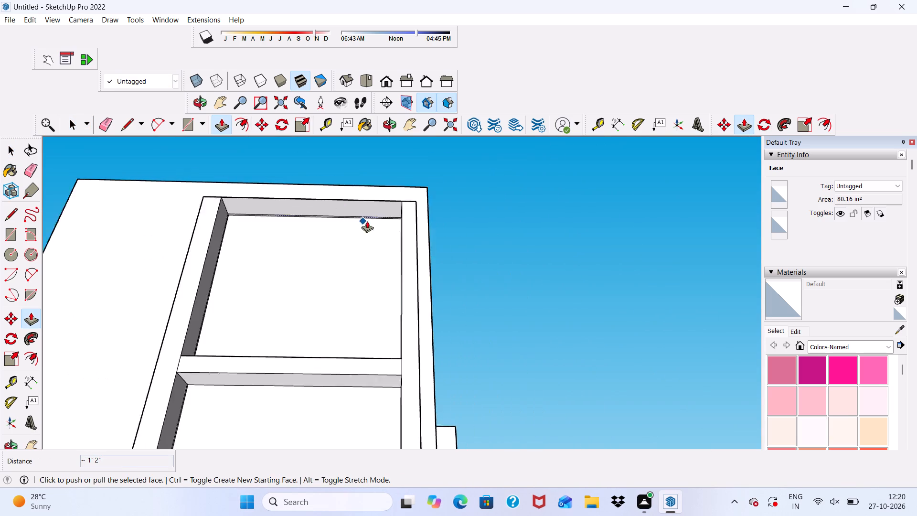
# Pull the top inner face of the upper opening down 4" to form the frame's top rail.
pyautogui.scroll(-4, 367, 221)
pyautogui.moveTo(365, 241); pyautogui.dragTo(309, 380, button='middle')
pyautogui.press('space')
pyautogui.scroll(7, 287, 204)
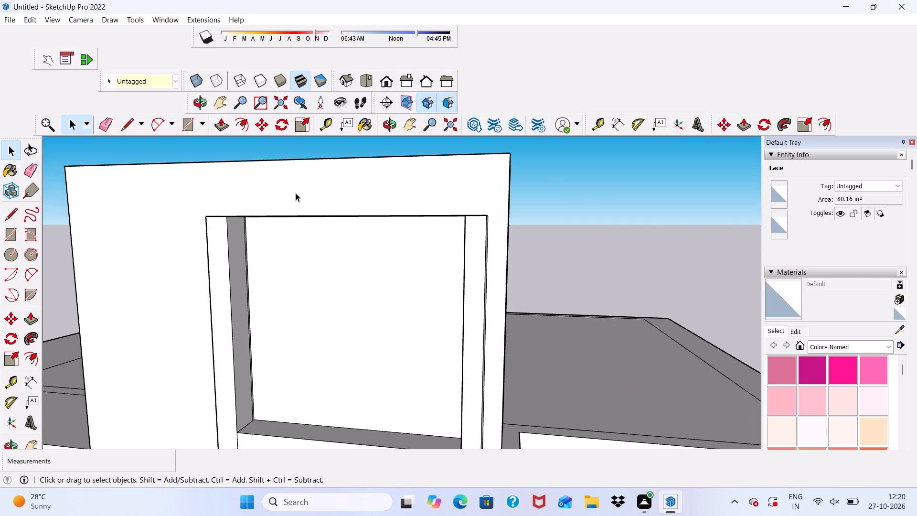
pyautogui.scroll(4, 296, 193)
pyautogui.moveTo(285, 222); pyautogui.dragTo(300, 115, button='middle')
pyautogui.scroll(4, 279, 220)
pyautogui.click(279, 220)
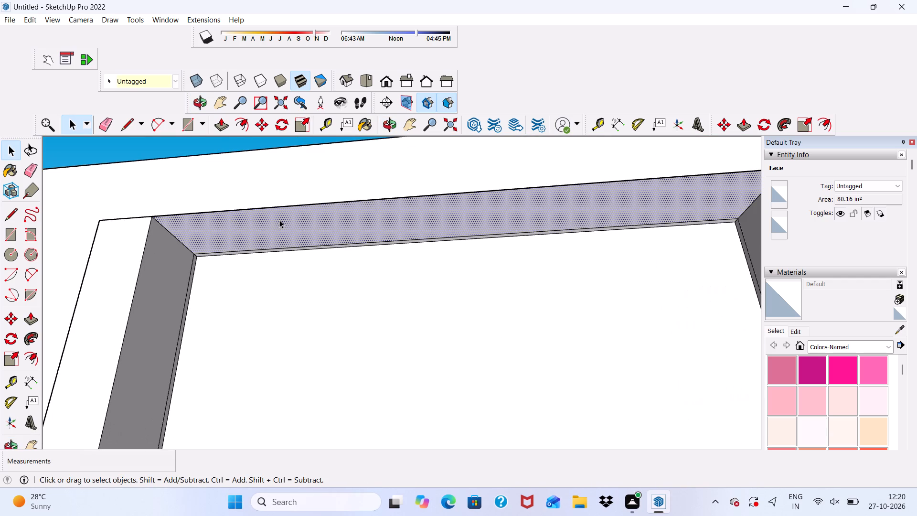
pyautogui.click(222, 121)
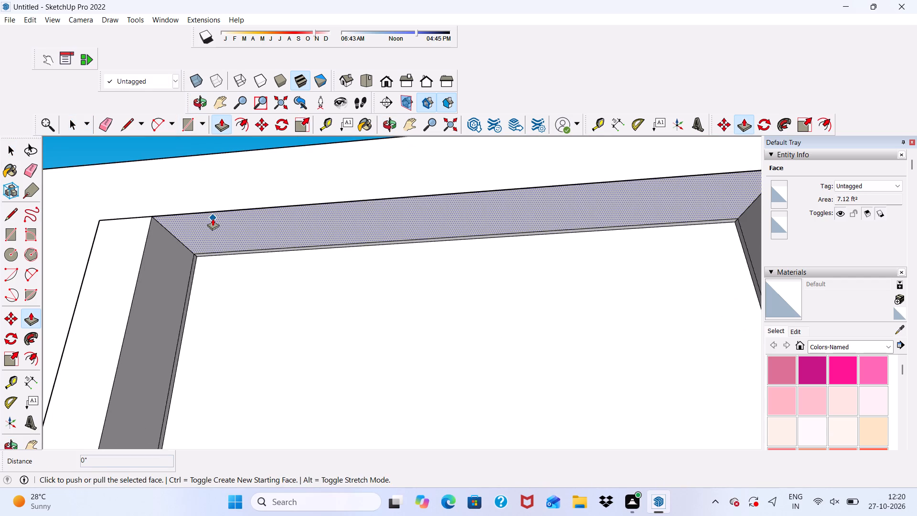
pyautogui.click(213, 218)
pyautogui.click(202, 241)
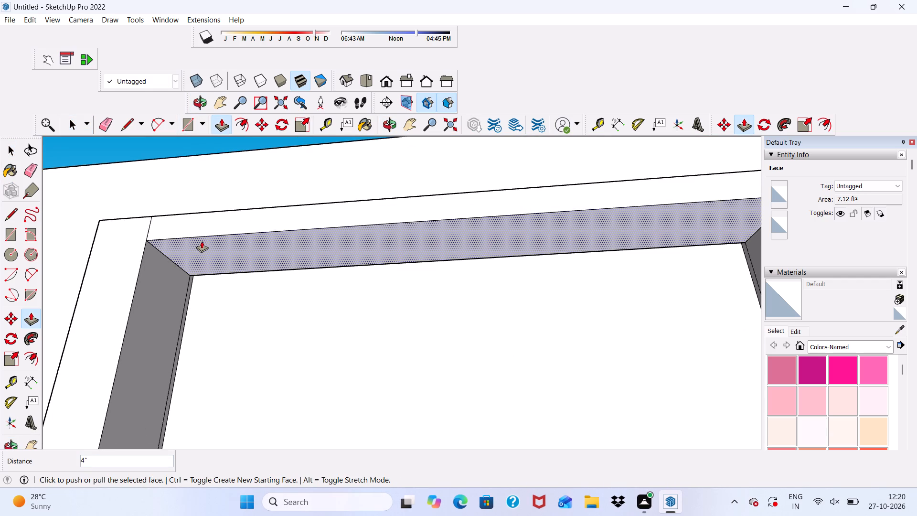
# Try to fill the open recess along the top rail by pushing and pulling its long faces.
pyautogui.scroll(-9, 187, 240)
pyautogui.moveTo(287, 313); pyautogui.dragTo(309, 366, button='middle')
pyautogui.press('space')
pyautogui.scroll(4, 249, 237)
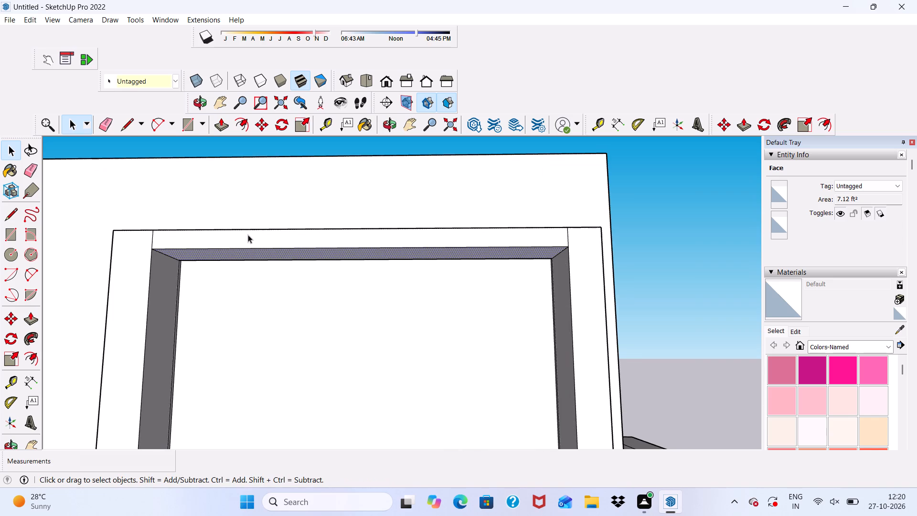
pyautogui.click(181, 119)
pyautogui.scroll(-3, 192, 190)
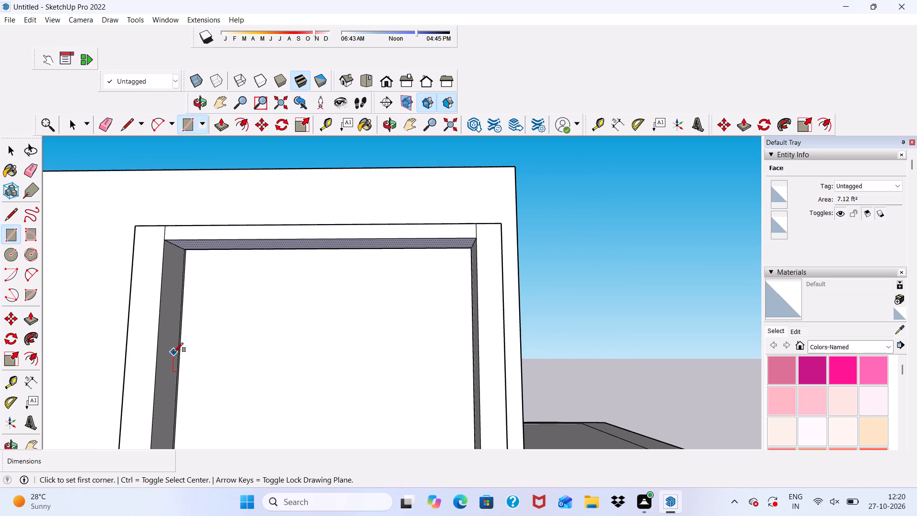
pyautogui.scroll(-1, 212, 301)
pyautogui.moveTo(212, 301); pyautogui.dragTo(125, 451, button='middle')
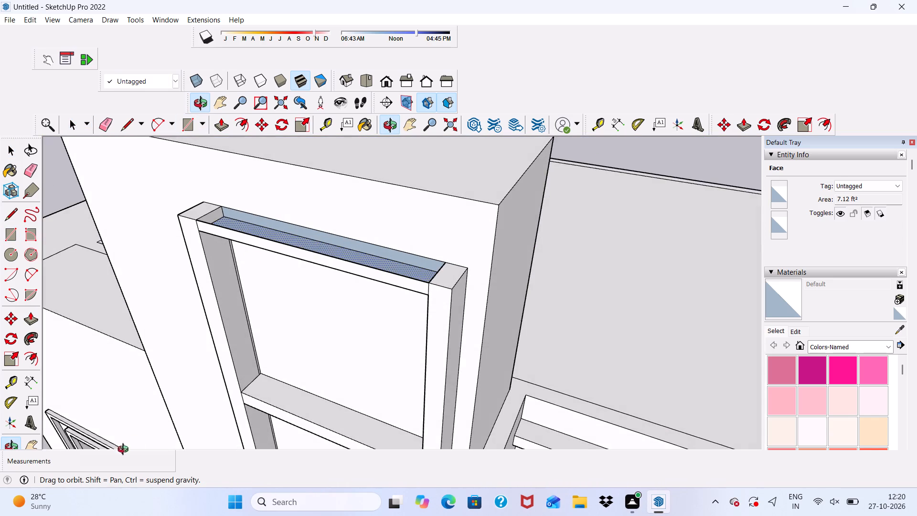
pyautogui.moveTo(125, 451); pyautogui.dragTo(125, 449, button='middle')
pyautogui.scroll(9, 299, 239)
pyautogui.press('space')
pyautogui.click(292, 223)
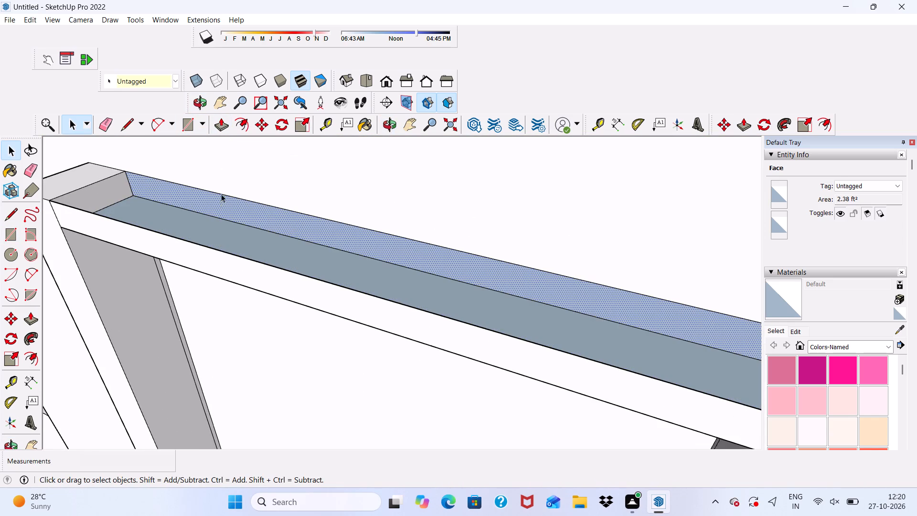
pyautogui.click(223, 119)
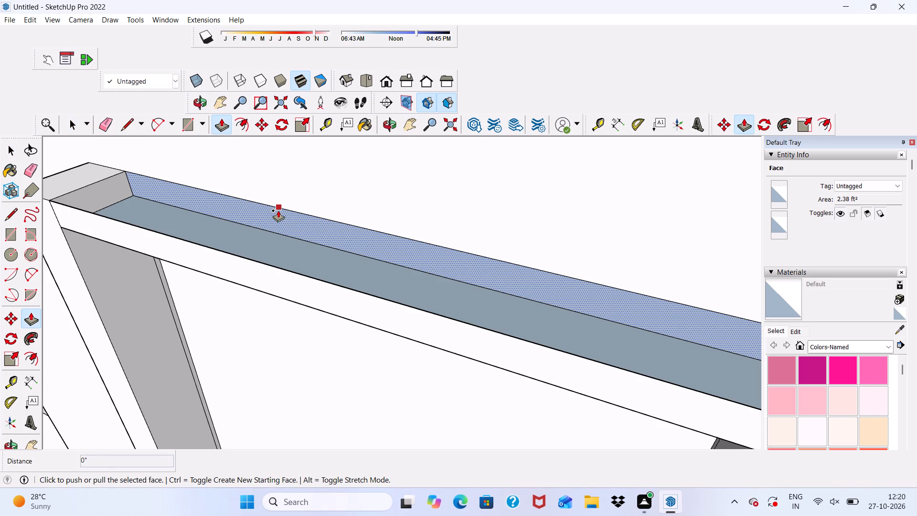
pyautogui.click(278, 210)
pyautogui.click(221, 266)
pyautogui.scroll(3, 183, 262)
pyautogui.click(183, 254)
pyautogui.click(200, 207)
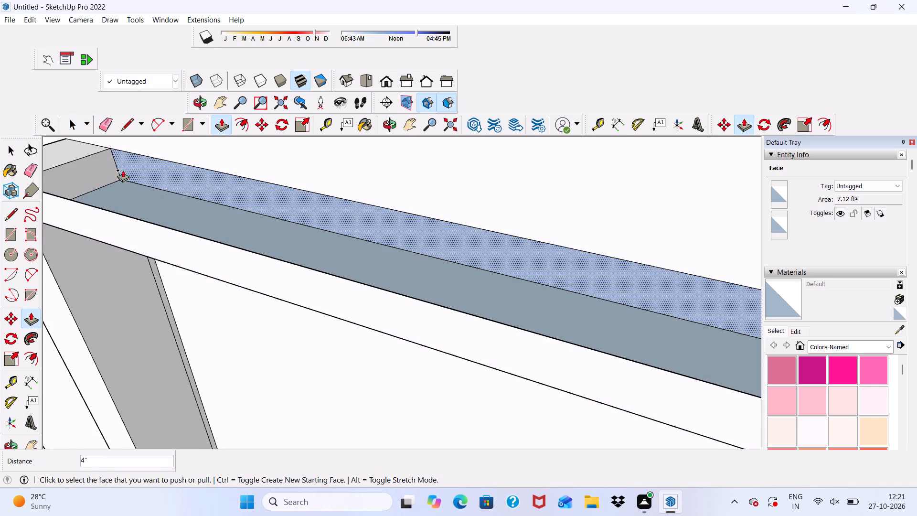
# Pull the post's small end face about 7' 8 5/16" along the top recess to the opposite post's outer side.
pyautogui.scroll(2, 96, 174)
pyautogui.click(94, 174)
pyautogui.scroll(-12, 296, 227)
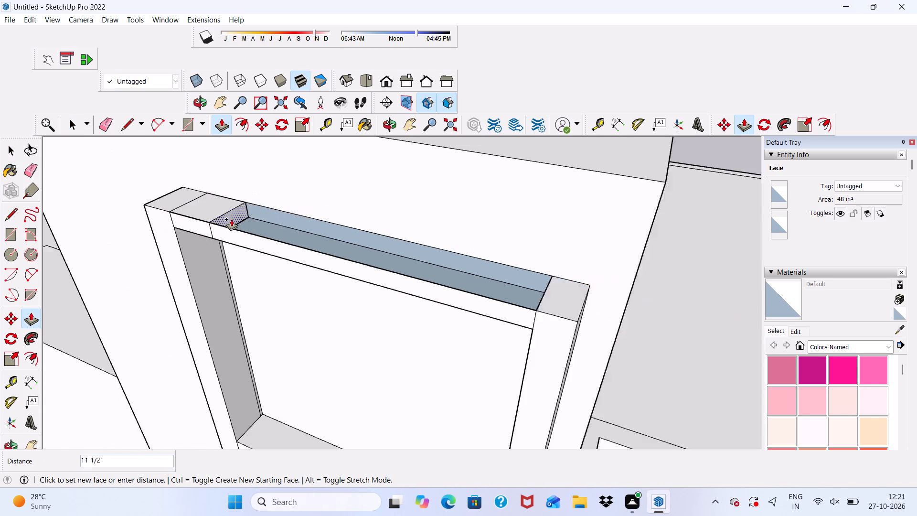
pyautogui.scroll(-2, 231, 219)
pyautogui.click(489, 292)
pyautogui.scroll(4, 474, 286)
pyautogui.scroll(-1, 475, 280)
# Pull the inner face at the rail's open end about 6 13/16" outward, flush with the post's outer side.
pyautogui.moveTo(477, 284); pyautogui.dragTo(426, 223, button='middle')
pyautogui.scroll(10, 432, 249)
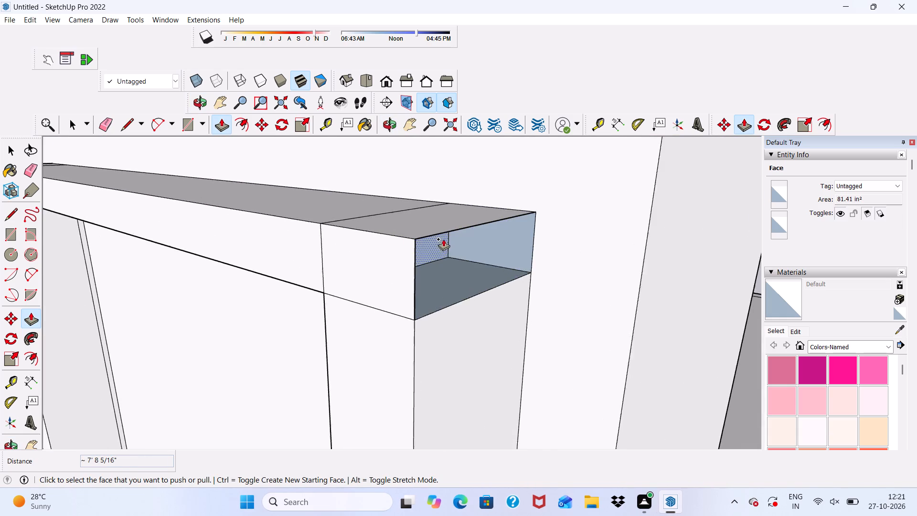
pyautogui.scroll(3, 443, 242)
pyautogui.click(440, 247)
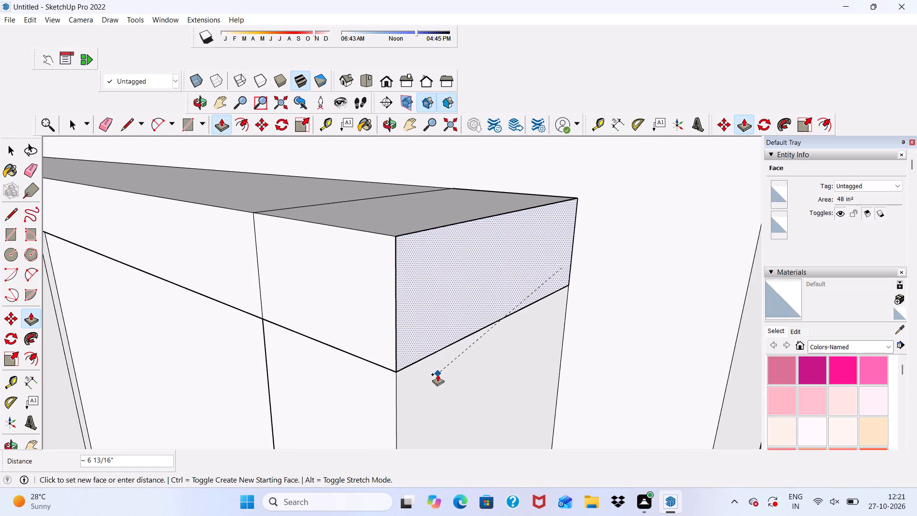
pyautogui.click(437, 374)
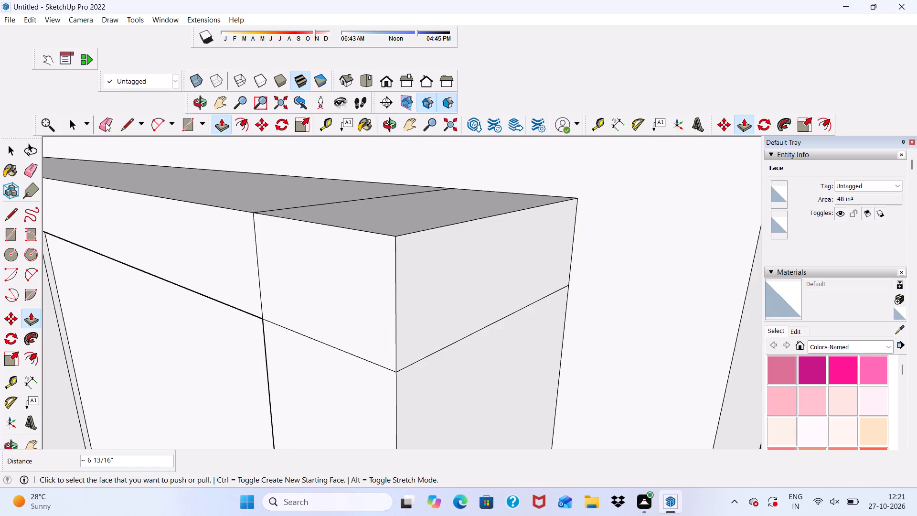
# Erase the seam lines on the front, end and top faces where the top rail meets this post.
pyautogui.click(106, 123)
pyautogui.moveTo(232, 247); pyautogui.dragTo(283, 335)
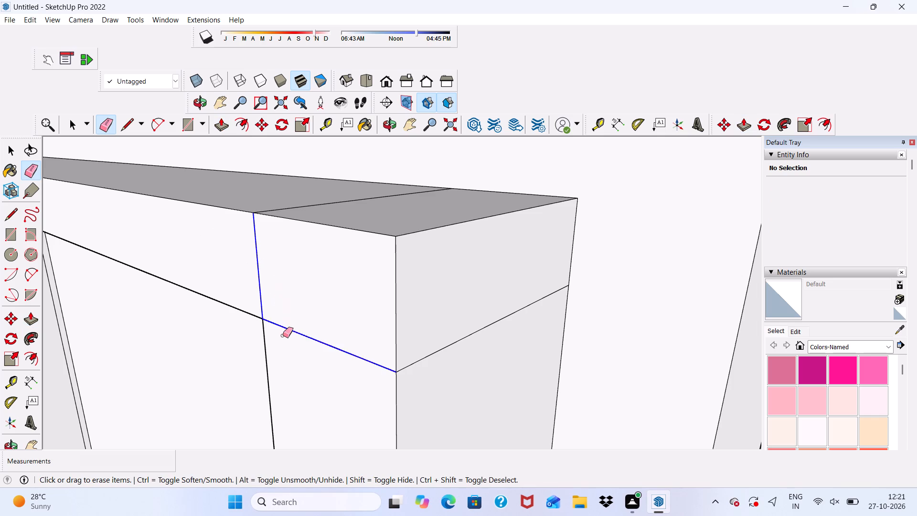
pyautogui.moveTo(426, 354); pyautogui.dragTo(432, 365)
pyautogui.click(432, 365)
pyautogui.moveTo(331, 190); pyautogui.dragTo(333, 208)
# Erase the front and top seam lines where the top rail joins the opposite post.
pyautogui.scroll(-4, 336, 193)
pyautogui.moveTo(337, 270); pyautogui.dragTo(413, 244, button='middle')
pyautogui.scroll(-4, 383, 213)
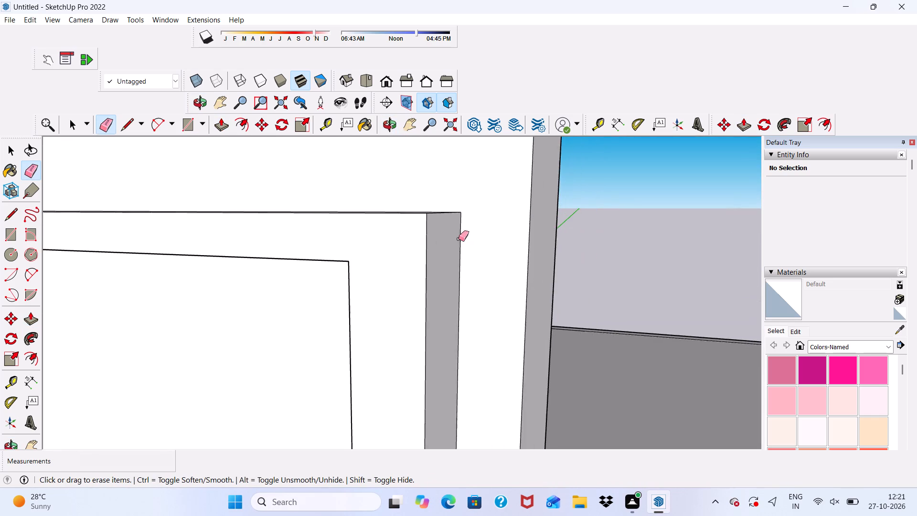
pyautogui.scroll(-10, 458, 239)
pyautogui.scroll(4, 76, 235)
pyautogui.scroll(-2, 76, 230)
pyautogui.scroll(4, 85, 231)
pyautogui.scroll(-1, 87, 231)
pyautogui.scroll(4, 120, 257)
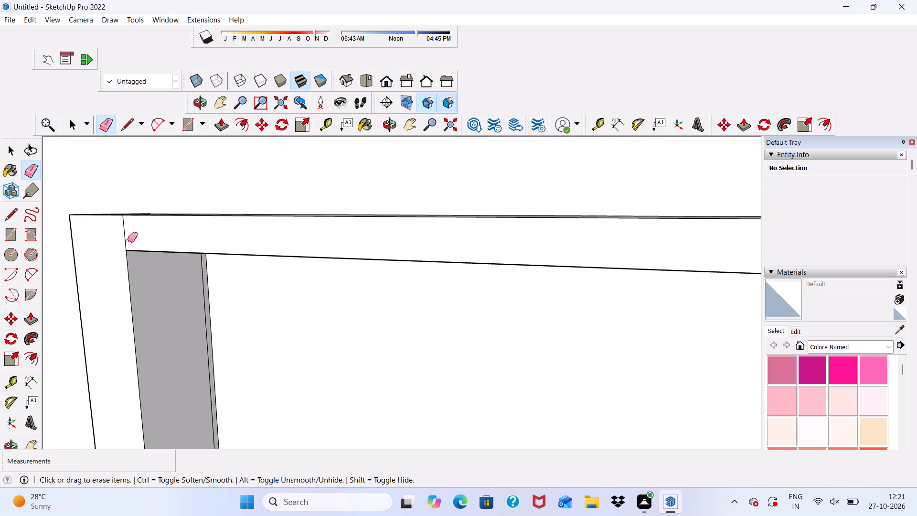
pyautogui.click(128, 240)
pyautogui.moveTo(160, 229); pyautogui.dragTo(170, 292, button='middle')
pyautogui.scroll(2, 134, 264)
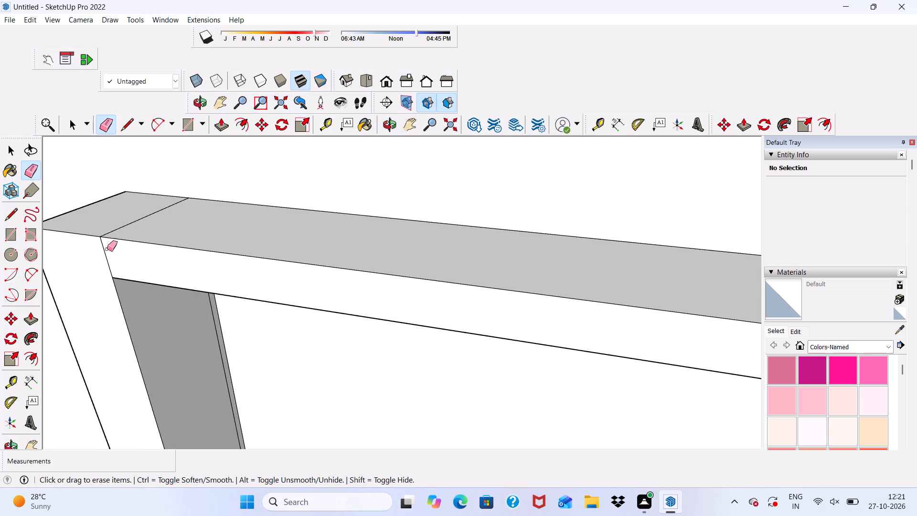
pyautogui.moveTo(102, 254); pyautogui.dragTo(107, 272)
pyautogui.moveTo(113, 257); pyautogui.dragTo(107, 262)
pyautogui.moveTo(126, 209); pyautogui.dragTo(128, 215)
pyautogui.moveTo(128, 215); pyautogui.dragTo(139, 237)
# Pull the underside of the frame's top rail slightly downward with Push/Pull.
pyautogui.scroll(-14, 175, 187)
pyautogui.moveTo(263, 265); pyautogui.dragTo(269, 193, button='middle')
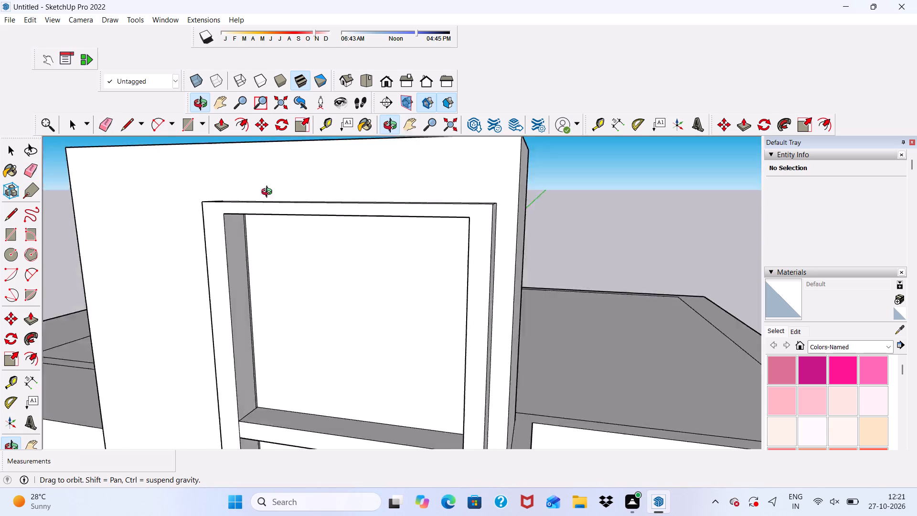
pyautogui.moveTo(269, 193); pyautogui.dragTo(273, 164, button='middle')
pyautogui.press('space')
pyautogui.scroll(3, 284, 226)
pyautogui.scroll(6, 235, 193)
pyautogui.click(235, 191)
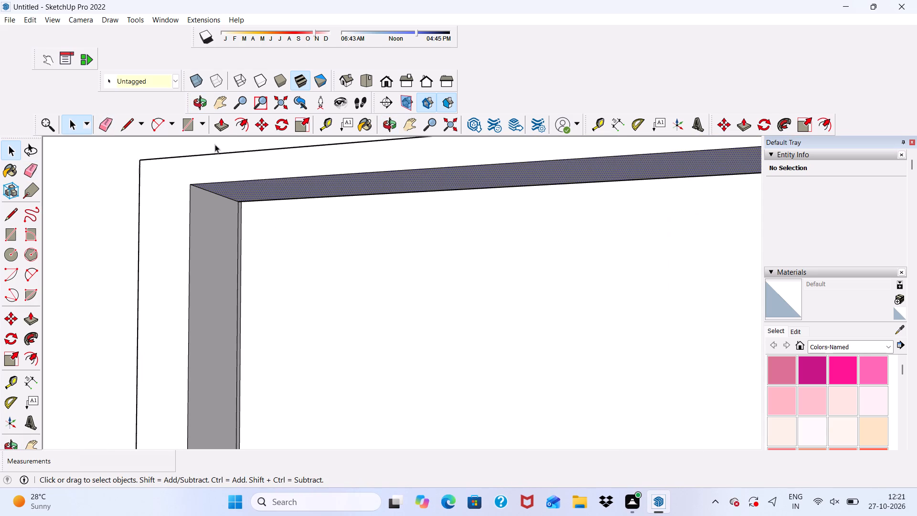
pyautogui.click(221, 121)
pyautogui.click(230, 183)
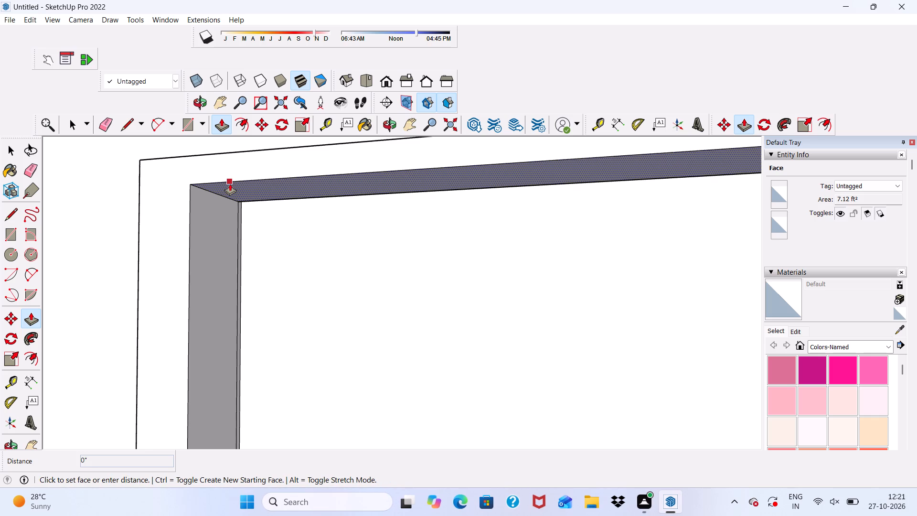
pyautogui.click(229, 191)
pyautogui.scroll(-4, 219, 210)
pyautogui.press('space')
pyautogui.scroll(-6, 230, 197)
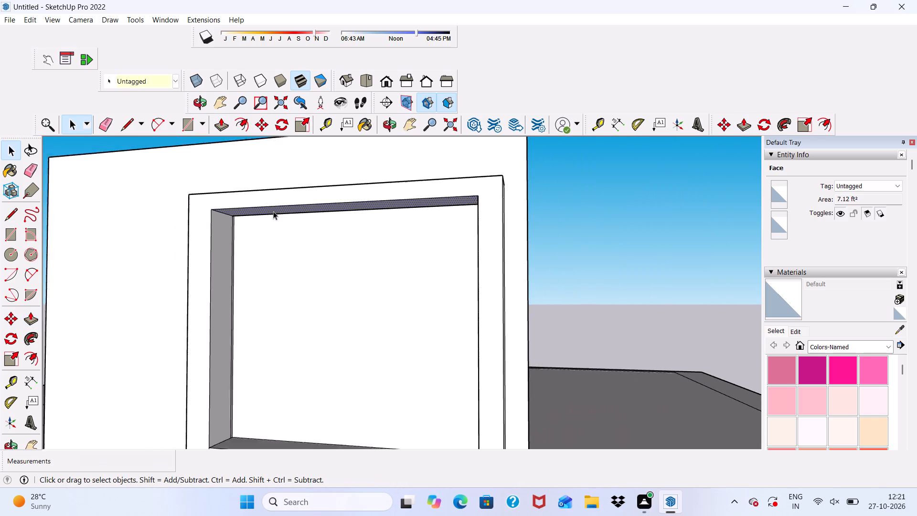
pyautogui.scroll(-1, 273, 211)
# Draw a rectangle about 5' 1" by 3' 4" on the upper panel, from its side edge to the bottom edge.
pyautogui.moveTo(303, 296); pyautogui.dragTo(381, 322, button='middle')
pyautogui.scroll(1, 350, 333)
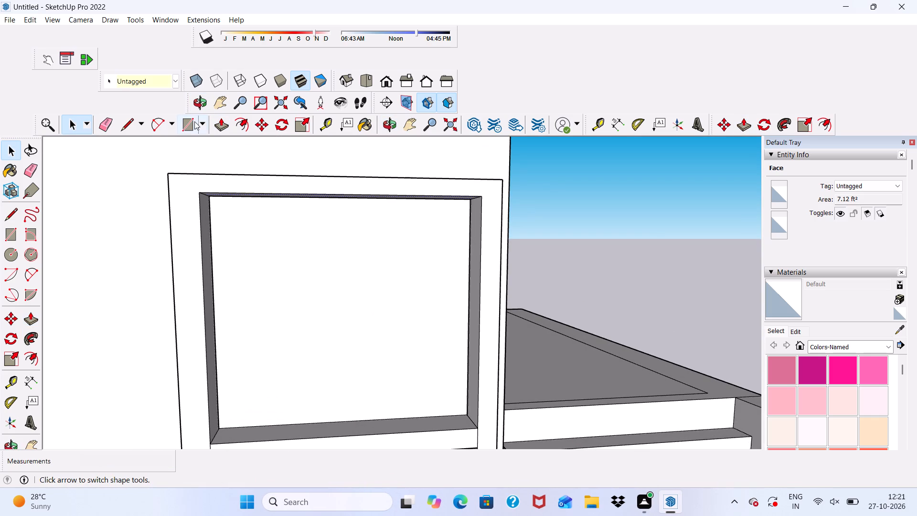
pyautogui.click(188, 127)
pyautogui.scroll(-3, 300, 291)
pyautogui.moveTo(302, 303); pyautogui.dragTo(281, 232, button='middle')
pyautogui.scroll(14, 254, 216)
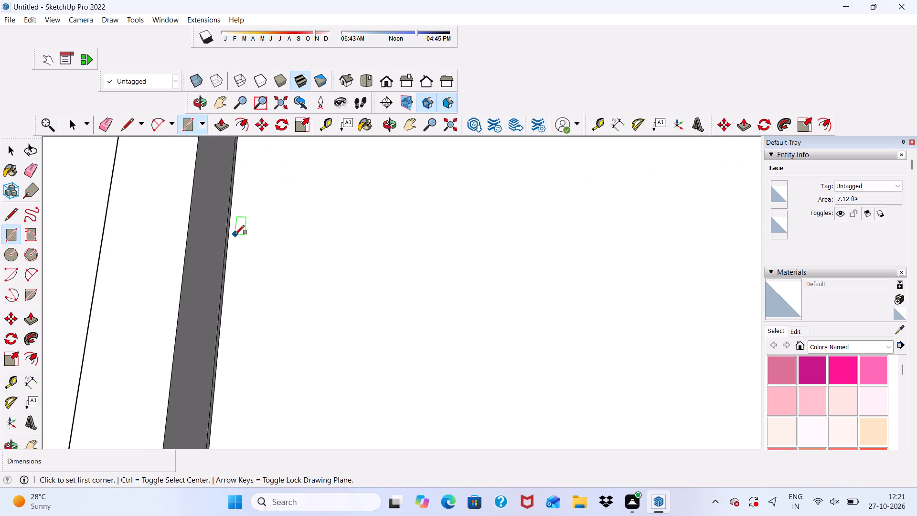
pyautogui.scroll(10, 235, 235)
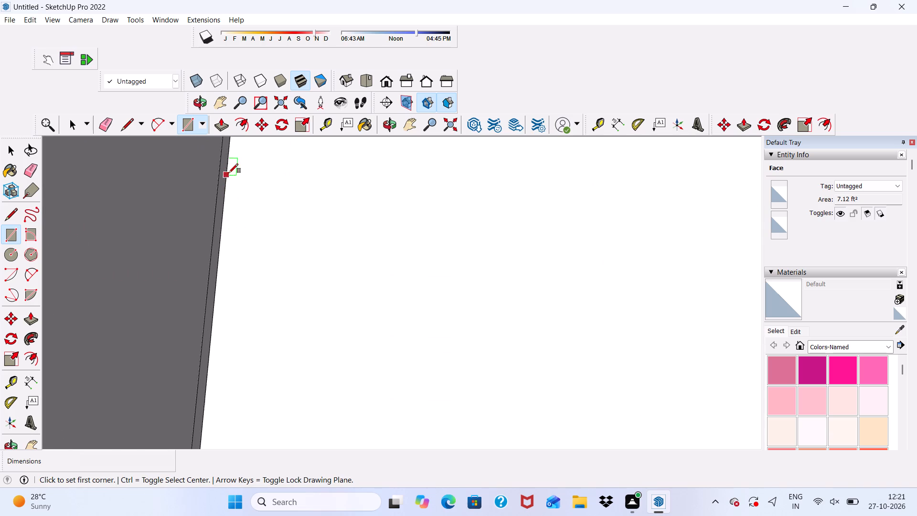
pyautogui.click(230, 168)
pyautogui.scroll(-4, 351, 181)
pyautogui.scroll(-4, 405, 178)
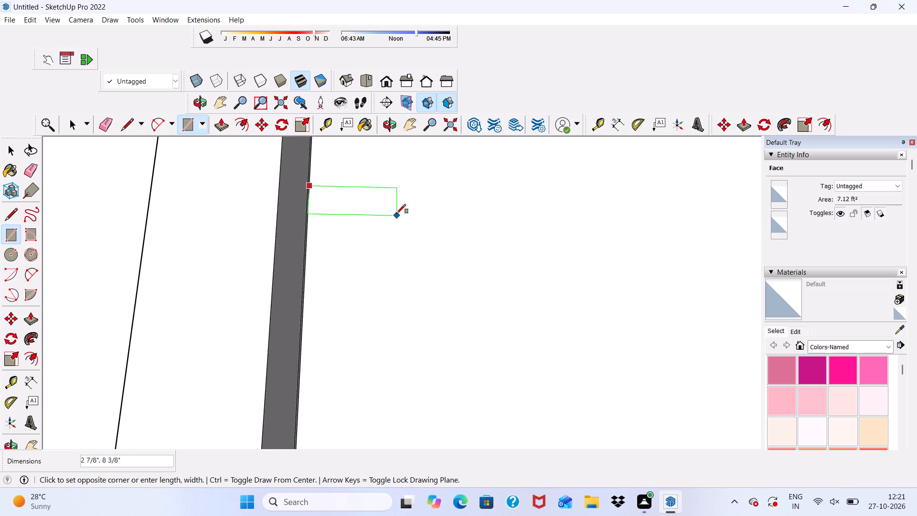
pyautogui.scroll(-12, 396, 214)
pyautogui.scroll(-3, 457, 238)
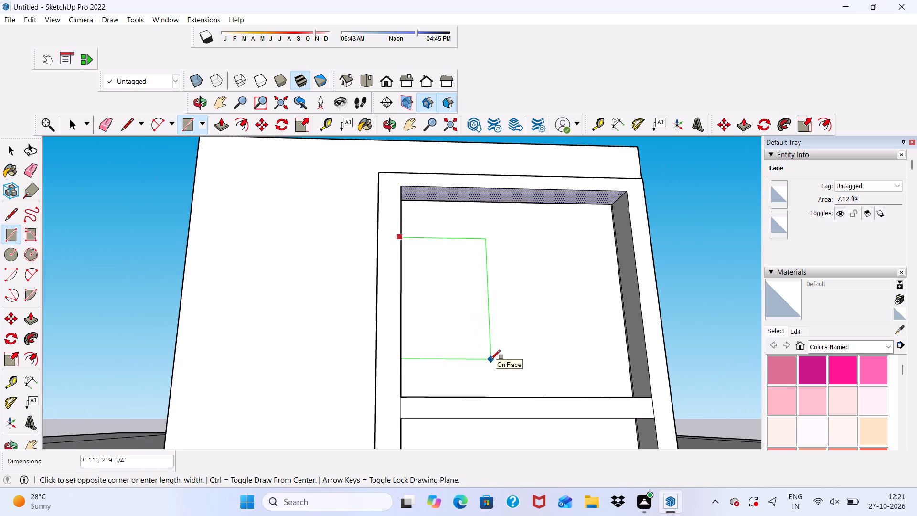
pyautogui.moveTo(491, 359); pyautogui.dragTo(408, 445, button='middle')
pyautogui.scroll(3, 446, 391)
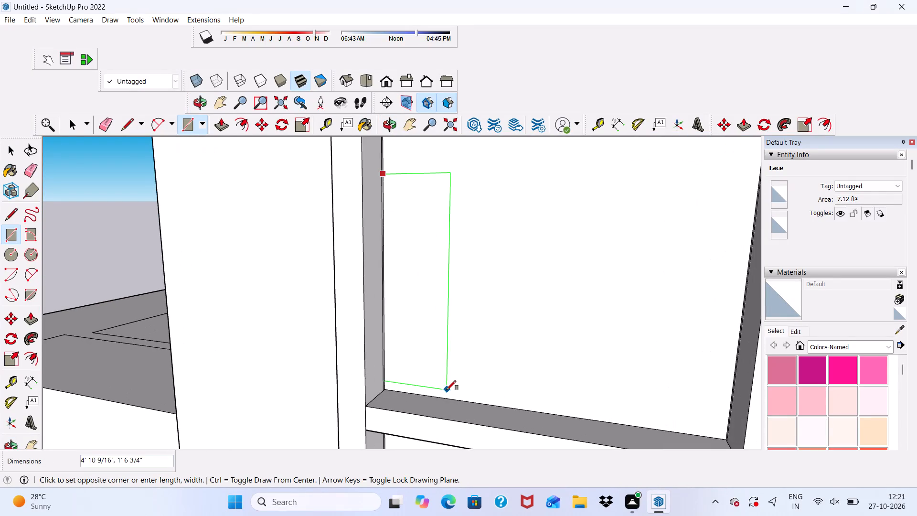
pyautogui.click(525, 407)
# Offset the new rectangle on the upper panel outward by 3" to form an L-shaped border.
pyautogui.scroll(-5, 294, 338)
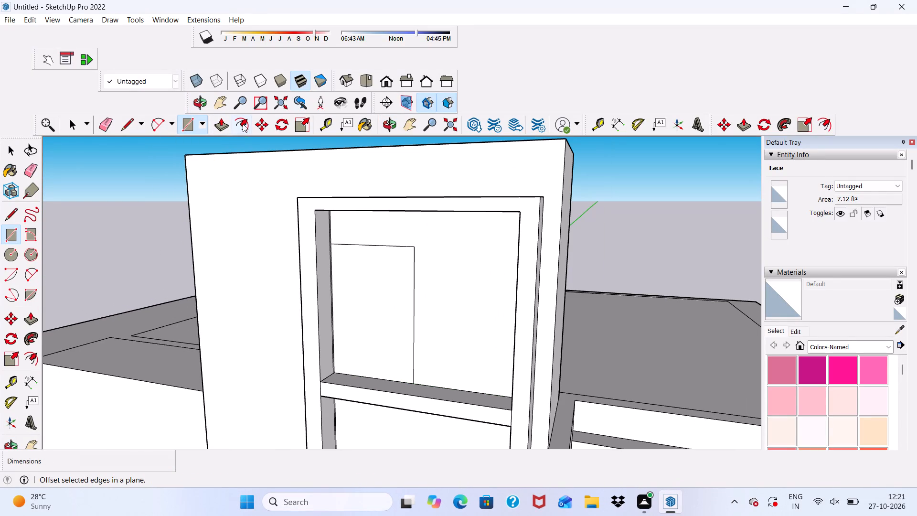
pyautogui.click(244, 123)
pyautogui.scroll(2, 338, 267)
pyautogui.press('space')
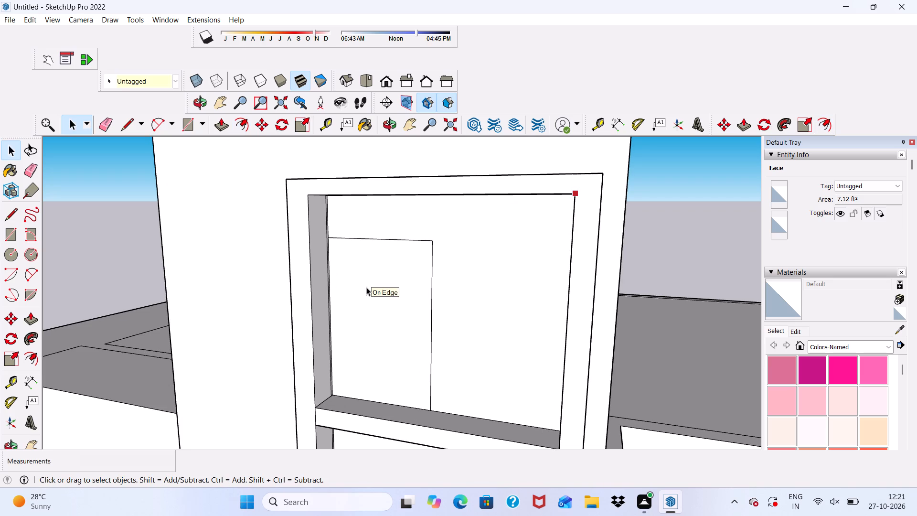
pyautogui.click(366, 287)
pyautogui.click(245, 122)
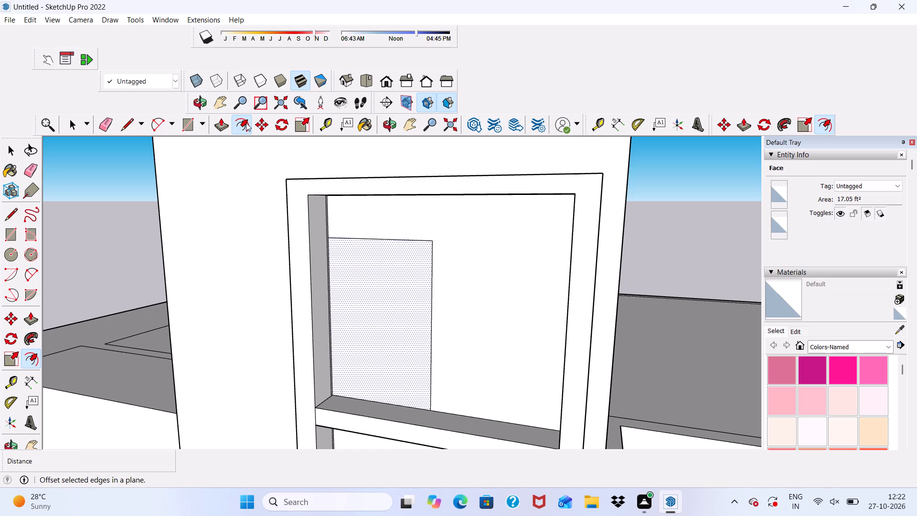
pyautogui.click(246, 124)
pyautogui.click(376, 254)
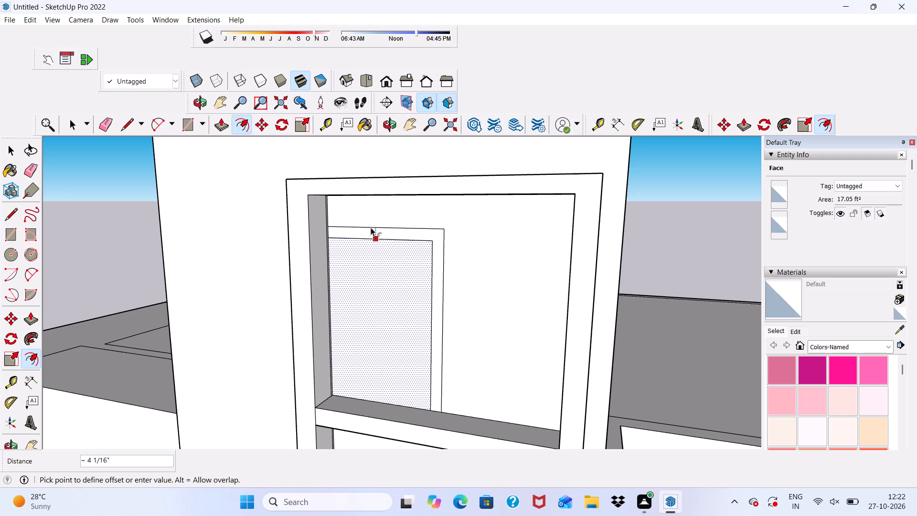
pyautogui.press('3')
pyautogui.hotkey('shift', '"')
pyautogui.press('Return')
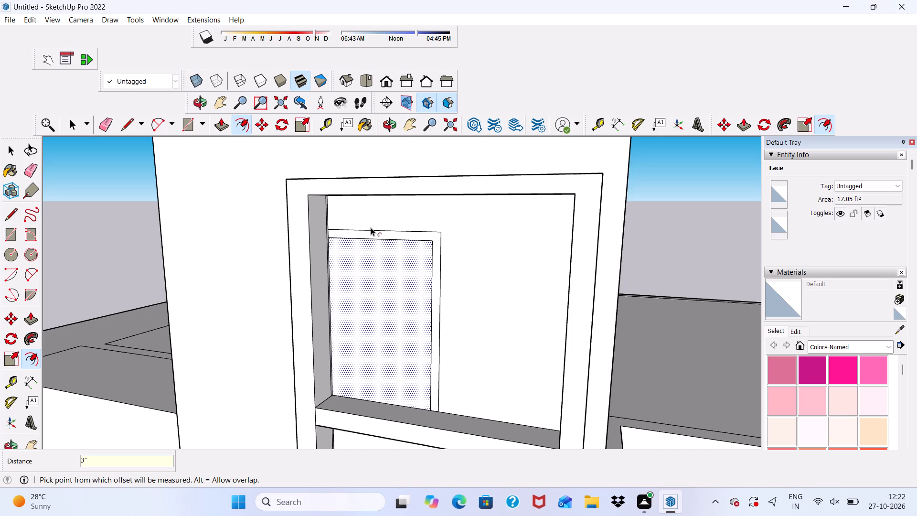
pyautogui.press('space')
pyautogui.scroll(-1, 338, 281)
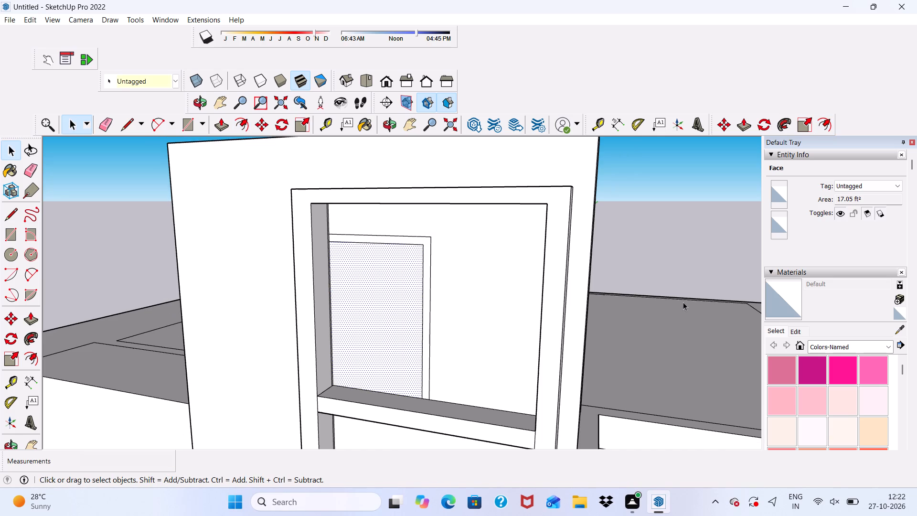
pyautogui.click(661, 219)
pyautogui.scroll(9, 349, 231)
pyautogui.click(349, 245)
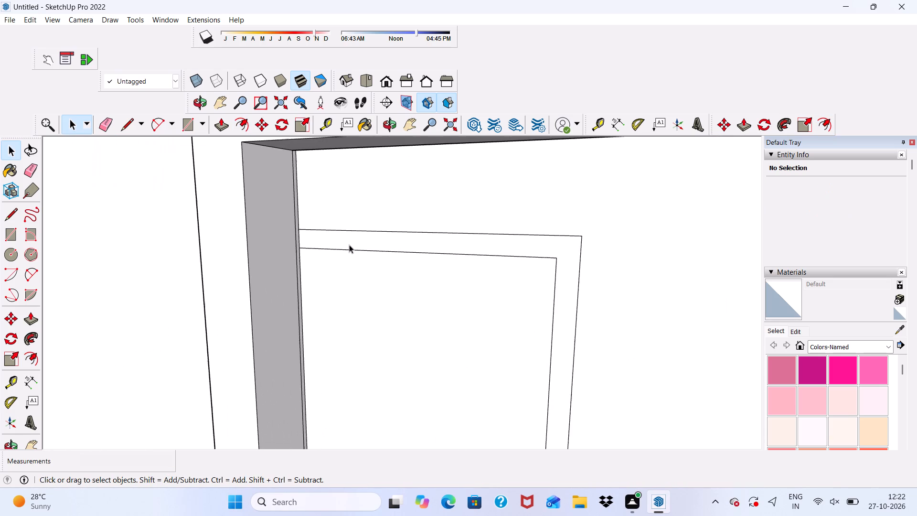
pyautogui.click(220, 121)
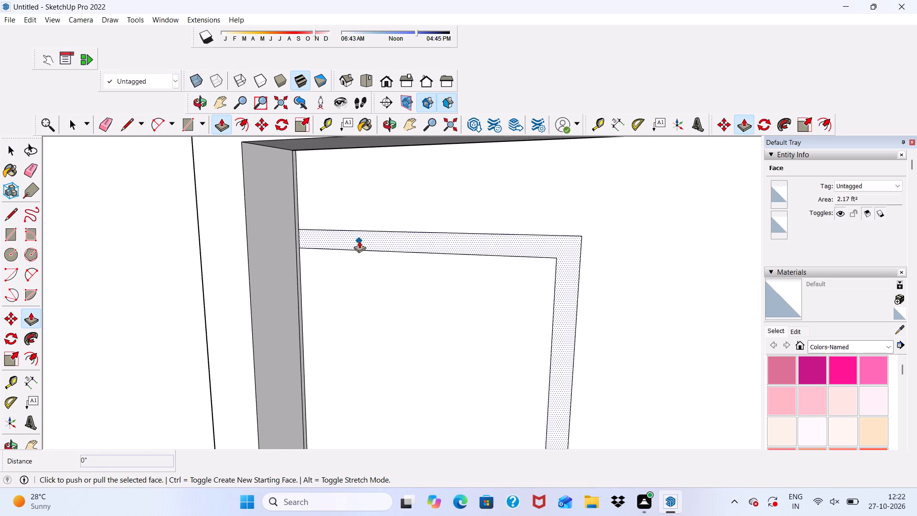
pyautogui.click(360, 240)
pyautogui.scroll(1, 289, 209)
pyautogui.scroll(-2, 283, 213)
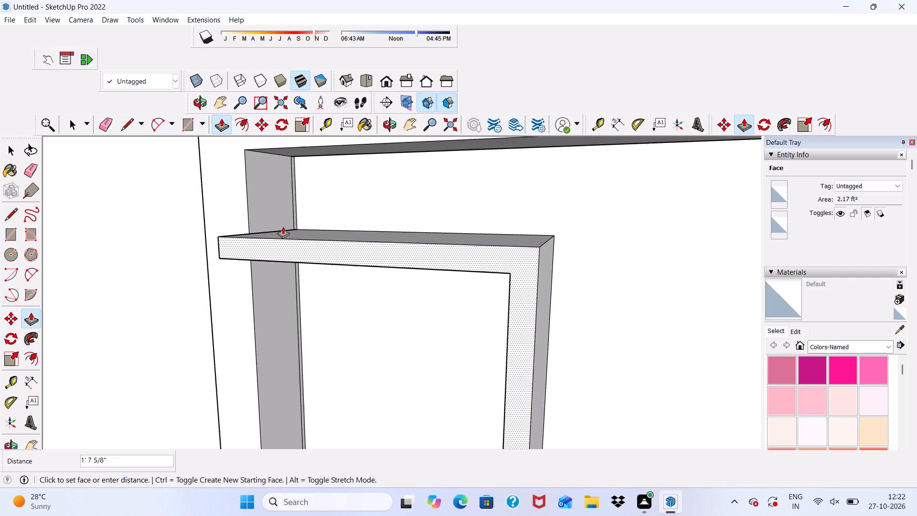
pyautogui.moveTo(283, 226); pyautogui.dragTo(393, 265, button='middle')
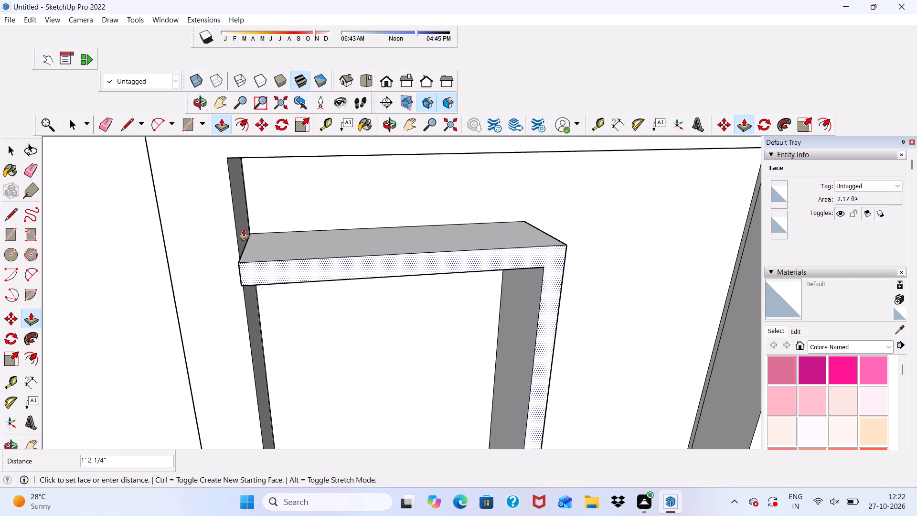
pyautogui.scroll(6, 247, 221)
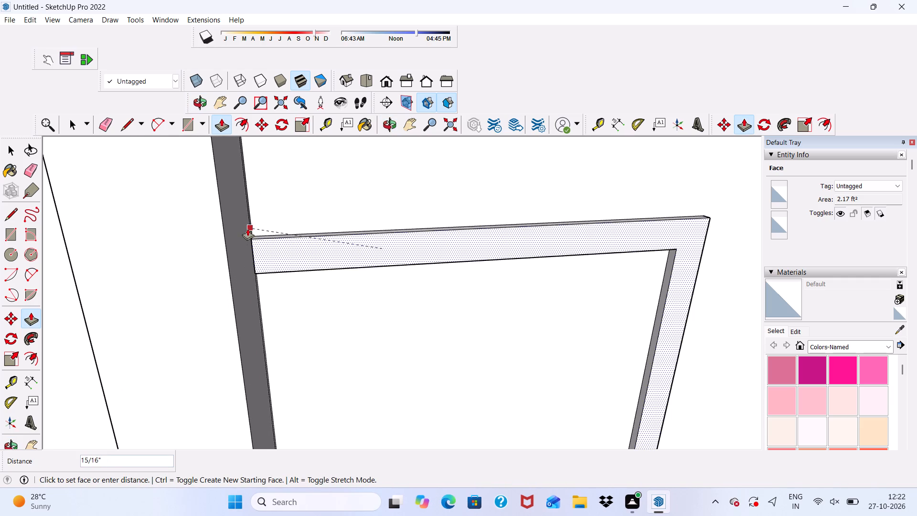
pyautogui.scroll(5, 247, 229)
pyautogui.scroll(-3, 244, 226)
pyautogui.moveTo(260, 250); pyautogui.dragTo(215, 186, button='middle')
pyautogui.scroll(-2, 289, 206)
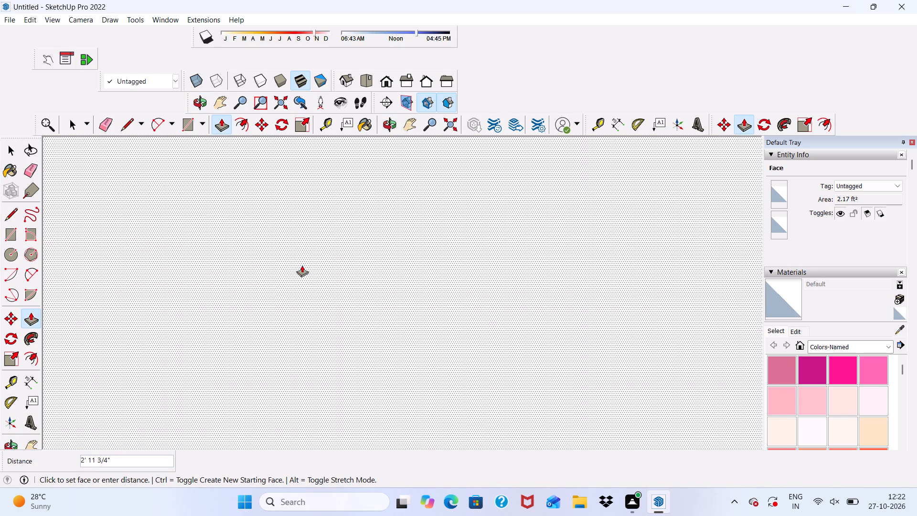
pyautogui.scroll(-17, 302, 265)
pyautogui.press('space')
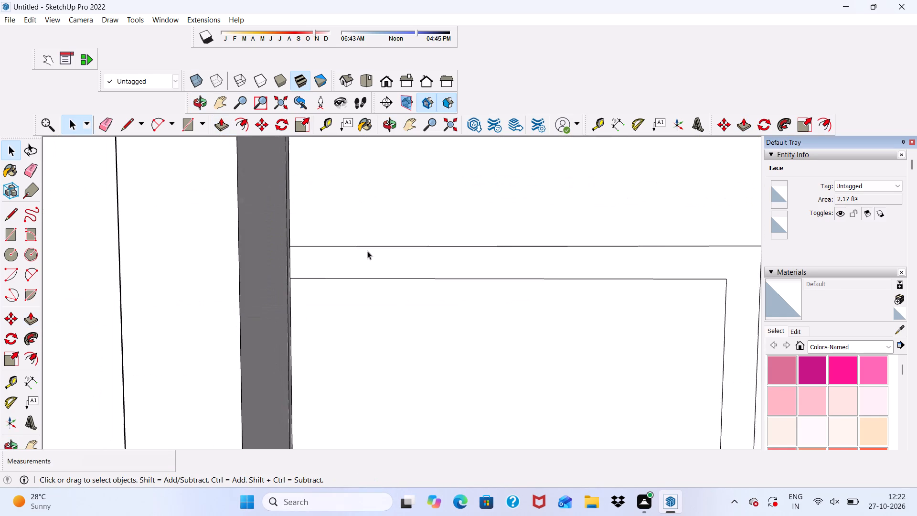
# Push/Pull the L-shaped border face outward by 5 7/8" inside the upper opening.
pyautogui.scroll(-1, 367, 251)
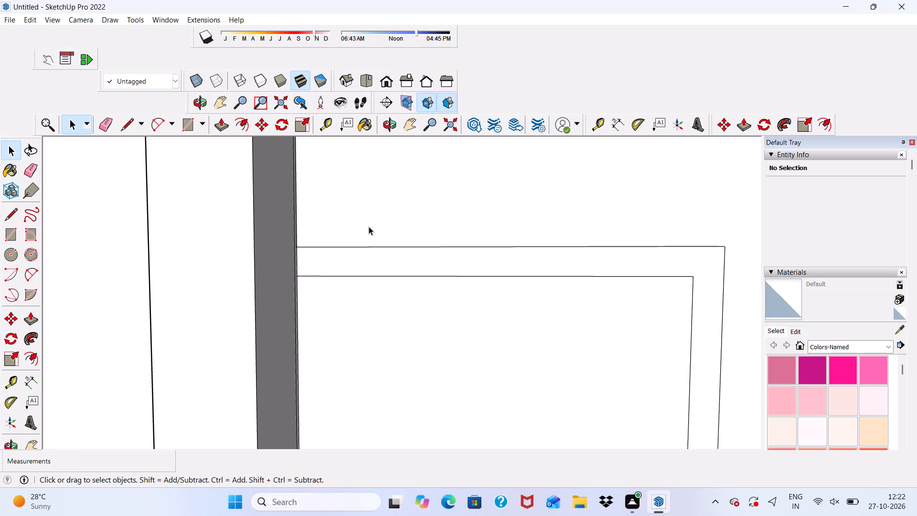
pyautogui.scroll(-4, 328, 287)
pyautogui.click(353, 273)
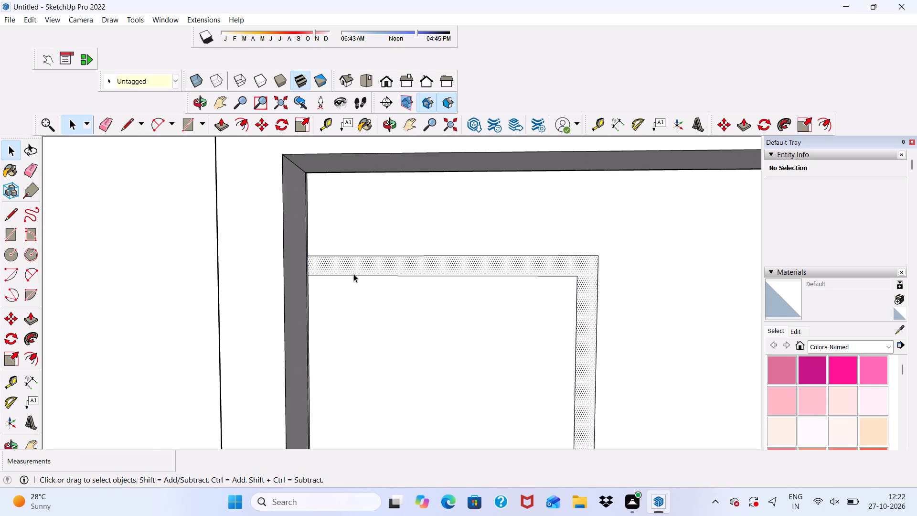
pyautogui.click(220, 123)
pyautogui.click(323, 257)
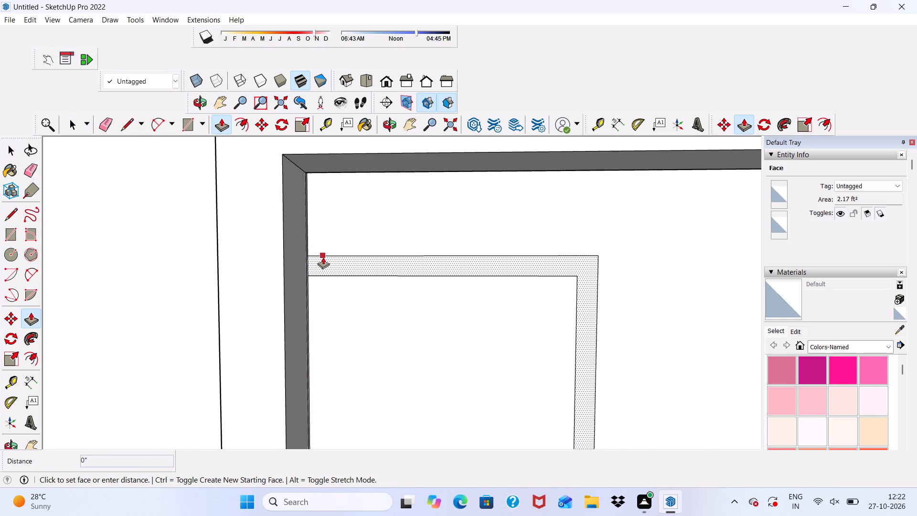
pyautogui.moveTo(373, 270); pyautogui.dragTo(374, 278, button='middle')
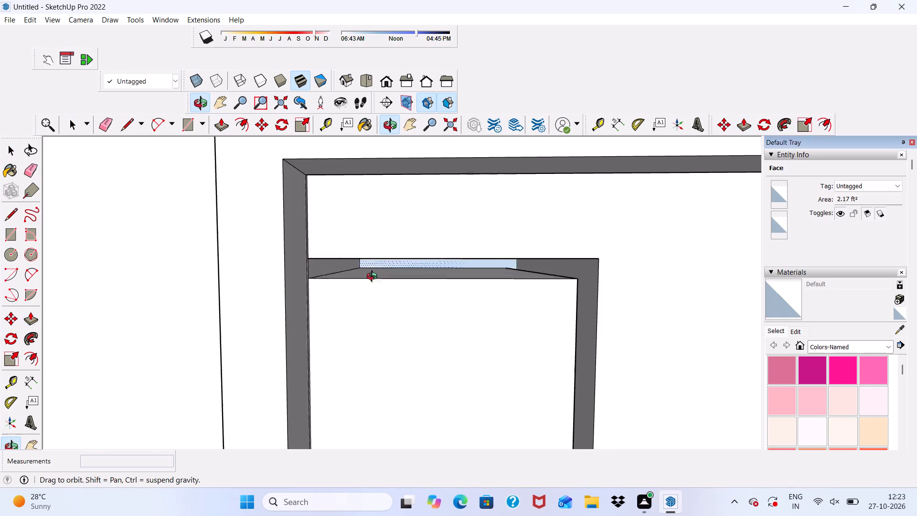
pyautogui.moveTo(374, 278); pyautogui.dragTo(333, 306, button='middle')
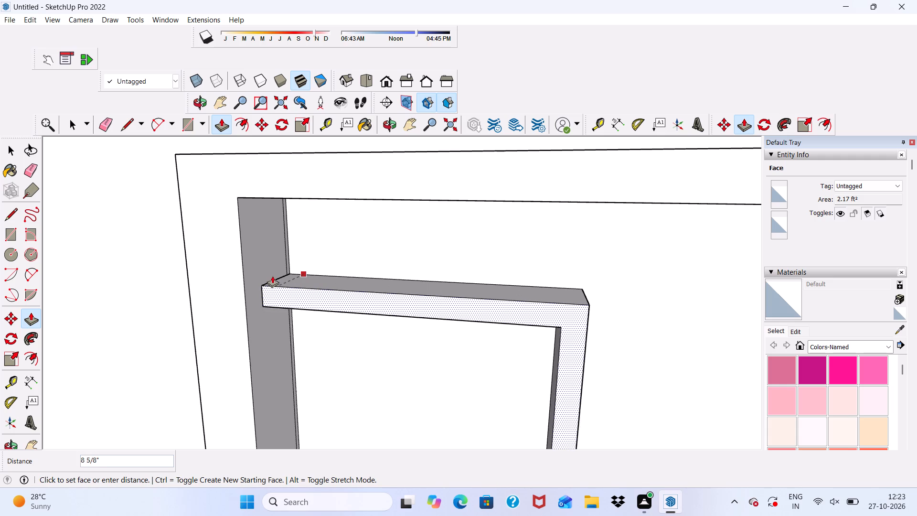
pyautogui.click(279, 267)
pyautogui.scroll(-5, 298, 245)
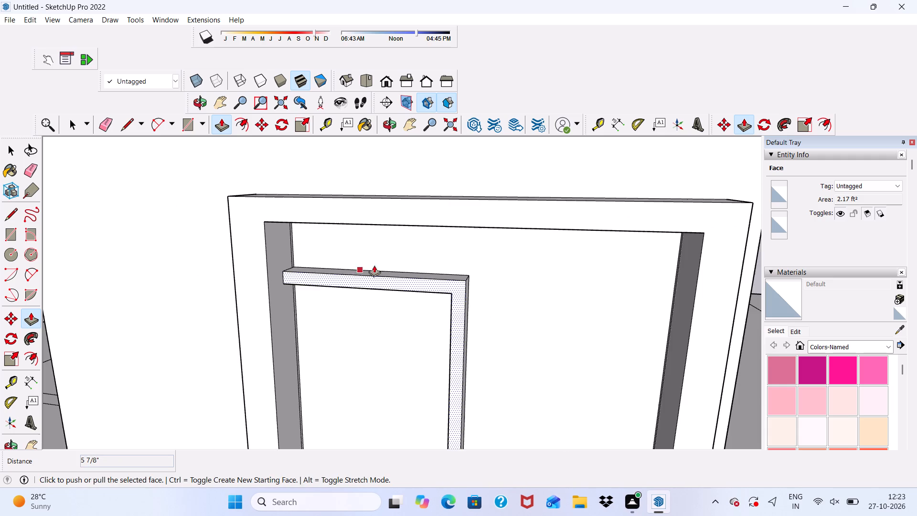
pyautogui.moveTo(402, 316); pyautogui.dragTo(455, 280, button='middle')
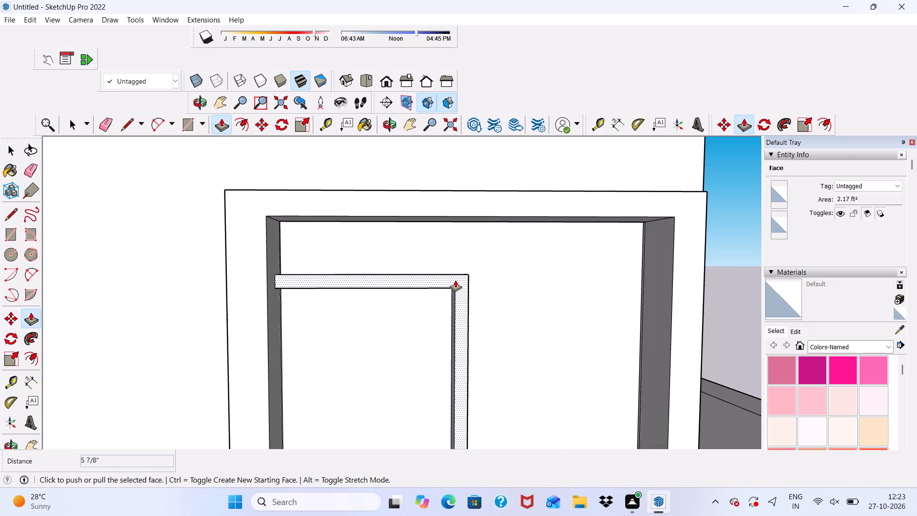
pyautogui.press('space')
# Examine the raised L-shaped frame in the upper opening and the surrounding facade from several angles.
pyautogui.scroll(-8, 435, 237)
pyautogui.moveTo(416, 289); pyautogui.dragTo(422, 236, button='middle')
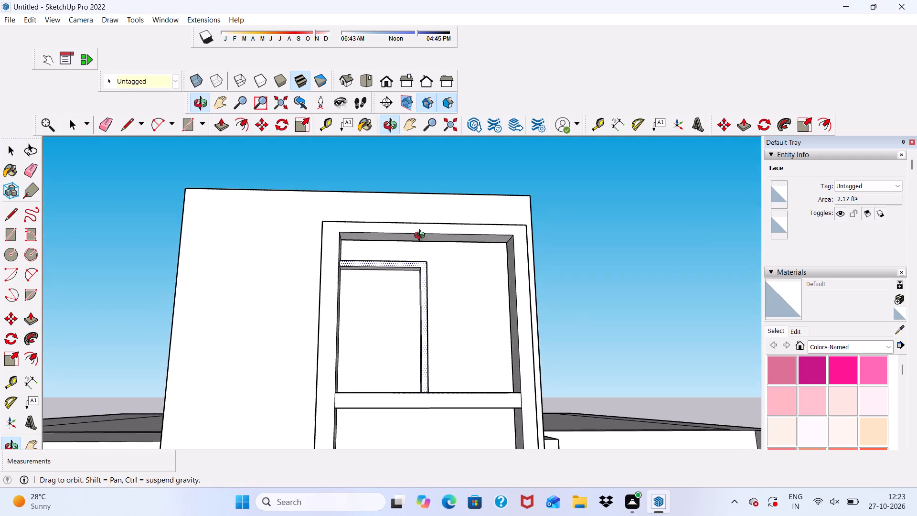
pyautogui.moveTo(422, 236); pyautogui.dragTo(394, 352, button='middle')
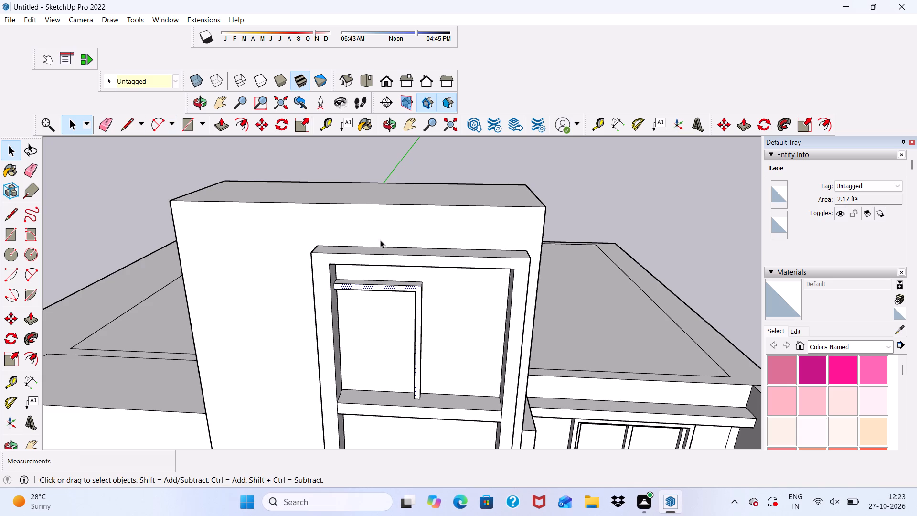
pyautogui.scroll(-4, 371, 220)
pyautogui.moveTo(371, 319); pyautogui.dragTo(357, 294, button='middle')
pyautogui.scroll(4, 342, 266)
pyautogui.scroll(-6, 342, 265)
pyautogui.moveTo(342, 273); pyautogui.dragTo(354, 231, button='middle')
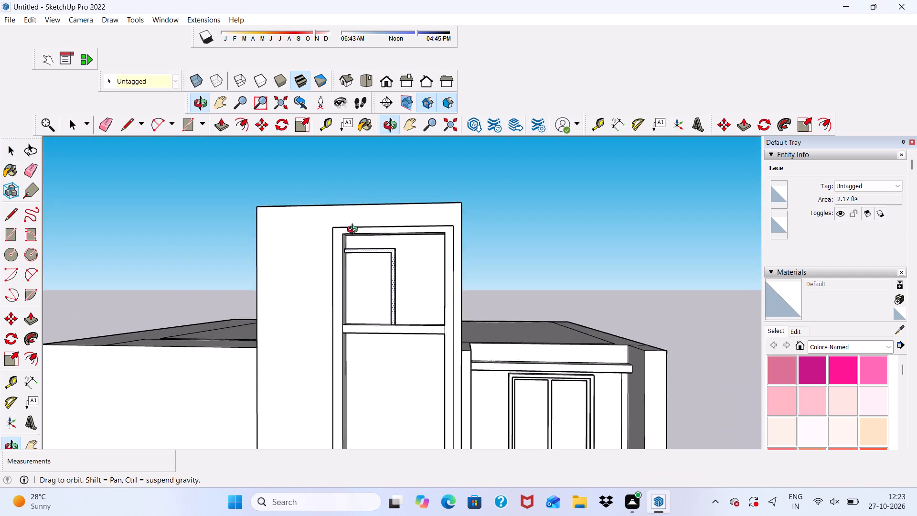
pyautogui.moveTo(354, 231); pyautogui.dragTo(364, 244, button='middle')
pyautogui.scroll(-10, 334, 263)
pyautogui.moveTo(255, 340); pyautogui.dragTo(256, 372, button='middle')
pyautogui.scroll(4, 224, 260)
pyautogui.scroll(-3, 224, 254)
pyautogui.scroll(5, 256, 321)
pyautogui.scroll(-1, 263, 302)
# Erase the inset roof lines along the side and front, including the small rectangle's lines beside the tower.
pyautogui.moveTo(263, 302); pyautogui.dragTo(350, 424, button='middle')
pyautogui.click(108, 121)
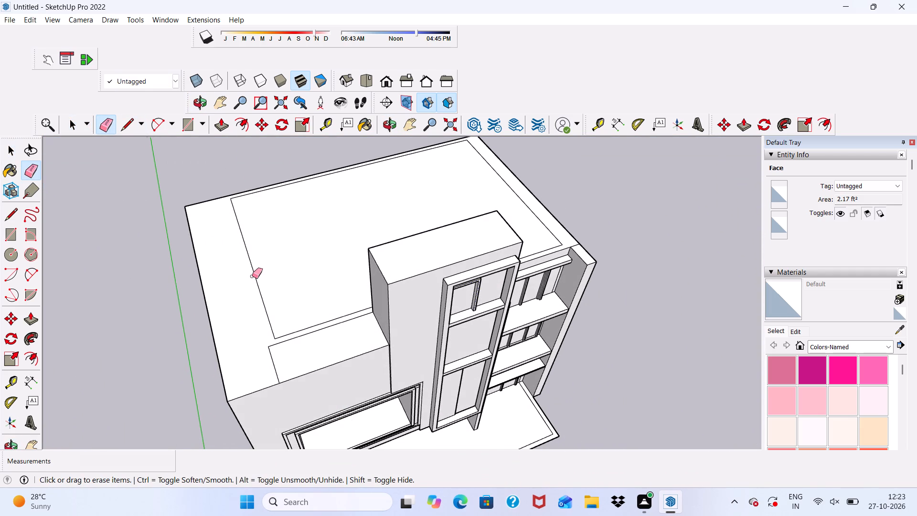
pyautogui.scroll(2, 252, 276)
pyautogui.moveTo(252, 276); pyautogui.dragTo(284, 387)
pyautogui.moveTo(285, 319); pyautogui.dragTo(318, 352)
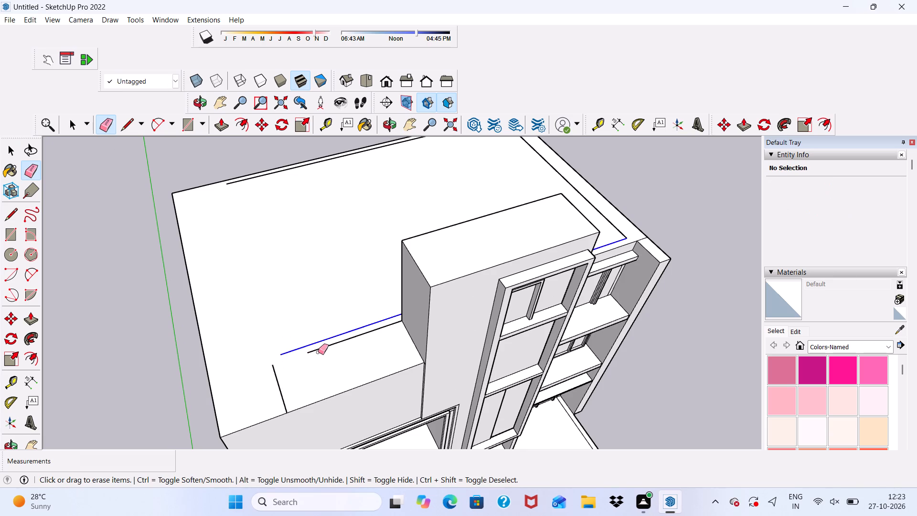
pyautogui.moveTo(318, 352); pyautogui.dragTo(333, 342)
pyautogui.scroll(1, 266, 367)
pyautogui.moveTo(269, 366); pyautogui.dragTo(292, 408)
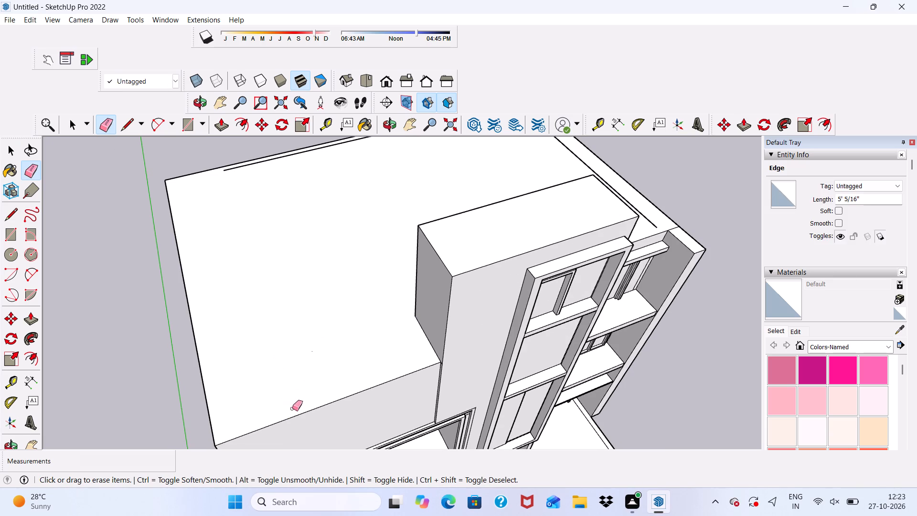
# Erase the remaining inset line along the opposite side of the roof, above the balcony end wall.
pyautogui.scroll(-8, 243, 282)
pyautogui.moveTo(265, 356); pyautogui.dragTo(87, 344, button='middle')
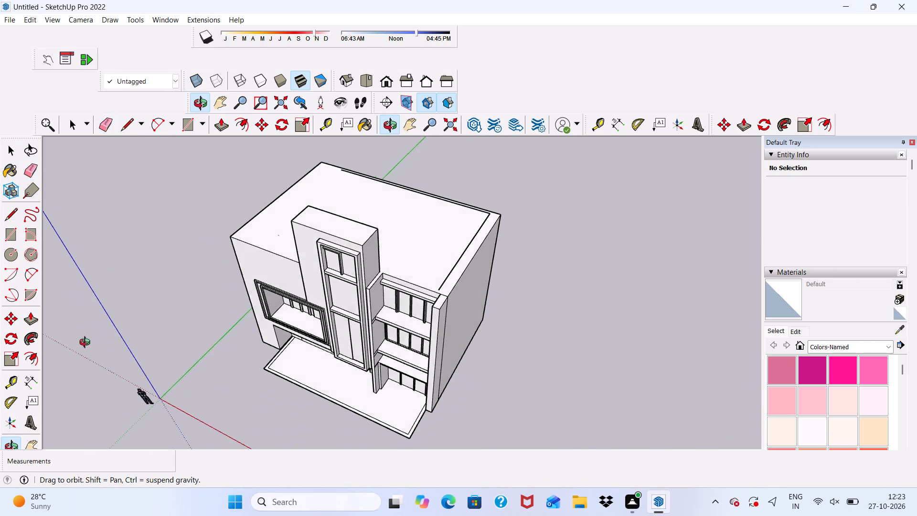
pyautogui.moveTo(87, 344); pyautogui.dragTo(86, 345, button='middle')
pyautogui.scroll(1, 376, 280)
pyautogui.scroll(3, 455, 280)
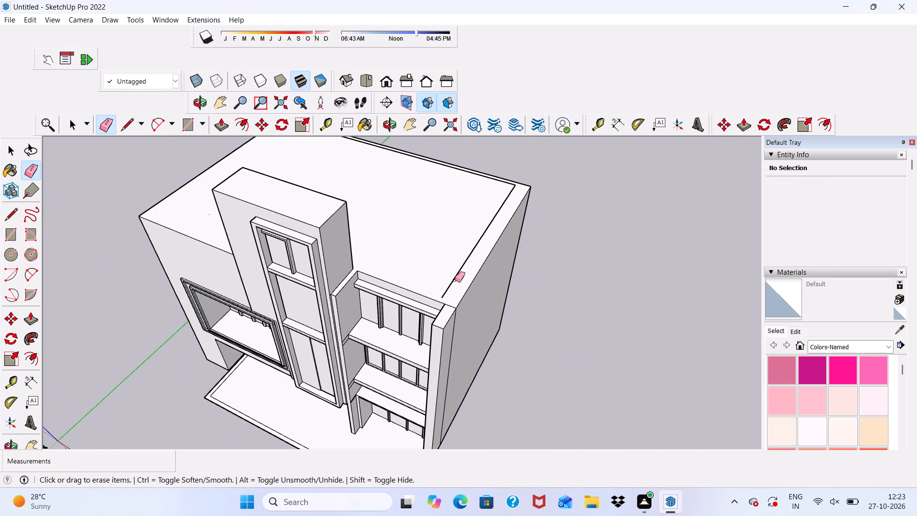
pyautogui.scroll(4, 475, 299)
pyautogui.moveTo(447, 265); pyautogui.dragTo(432, 282)
# Erase the remaining pieces of the inset line along the roof's back edge.
pyautogui.scroll(-10, 391, 241)
pyautogui.moveTo(433, 276); pyautogui.dragTo(180, 275, button='middle')
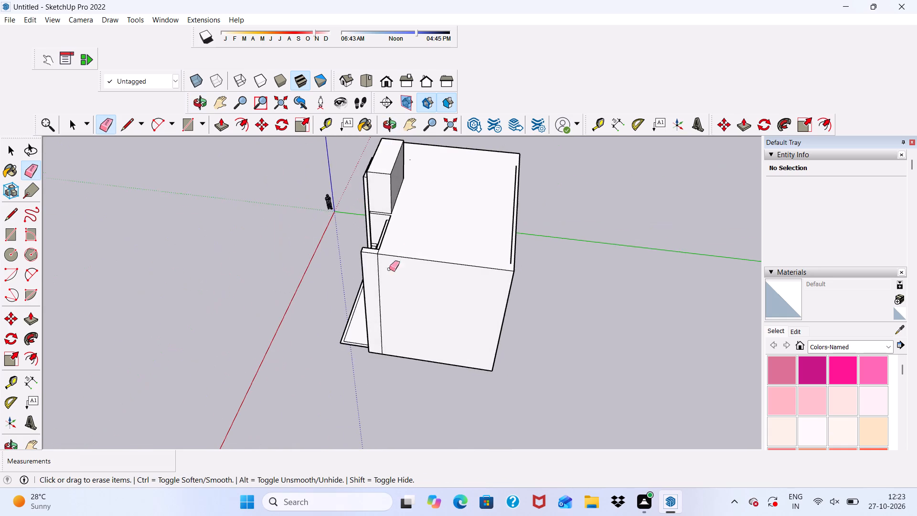
pyautogui.scroll(4, 395, 263)
pyautogui.scroll(9, 515, 260)
pyautogui.moveTo(604, 238); pyautogui.dragTo(608, 244)
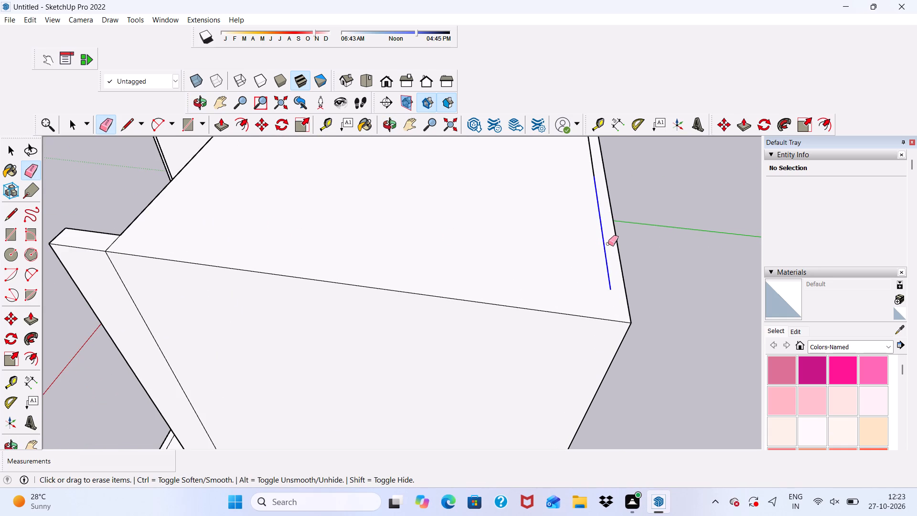
pyautogui.moveTo(608, 244); pyautogui.dragTo(609, 244)
pyautogui.scroll(-14, 609, 220)
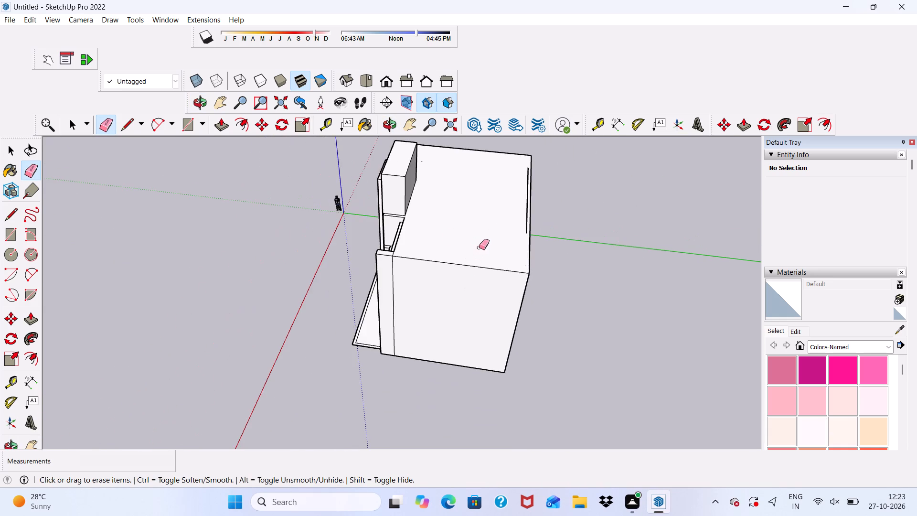
pyautogui.scroll(15, 489, 208)
pyautogui.moveTo(553, 237); pyautogui.dragTo(548, 257)
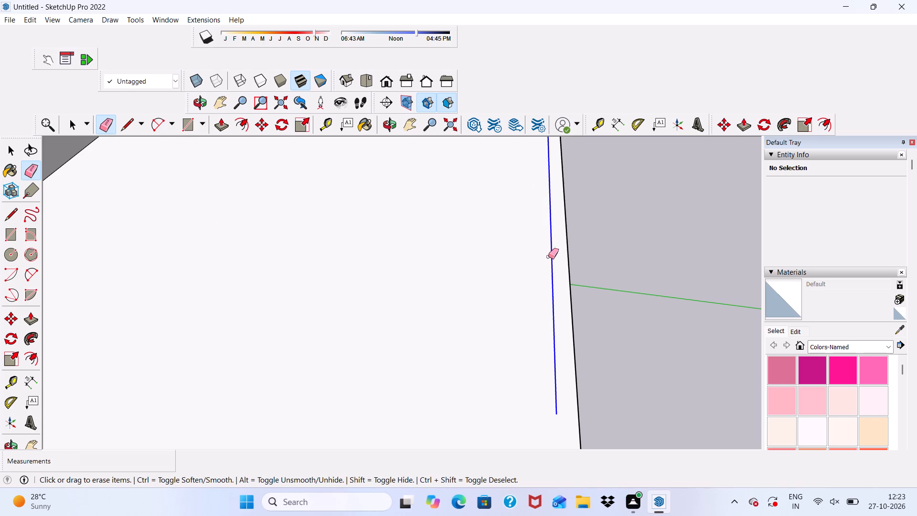
pyautogui.moveTo(548, 257); pyautogui.dragTo(545, 267)
pyautogui.scroll(-9, 539, 263)
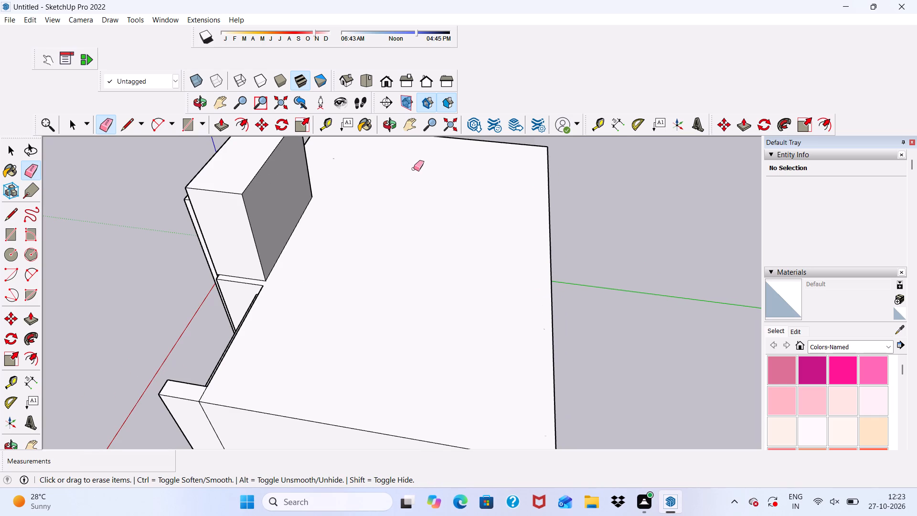
pyautogui.click(431, 176)
# Erase the tiny leftover line specks on the main roof surface beside the tower.
pyautogui.moveTo(332, 157); pyautogui.dragTo(336, 163)
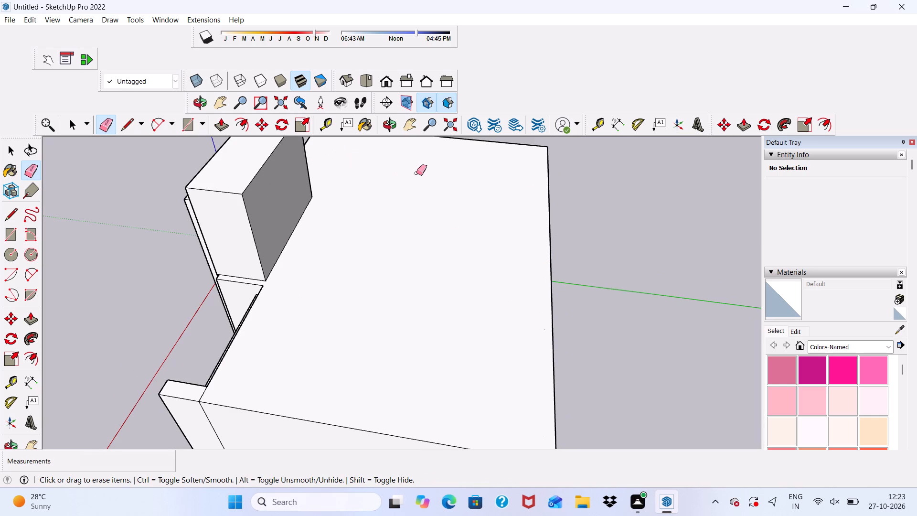
pyautogui.moveTo(431, 173); pyautogui.dragTo(435, 181)
pyautogui.moveTo(433, 173); pyautogui.dragTo(433, 180)
pyautogui.moveTo(431, 171); pyautogui.dragTo(431, 180)
pyautogui.moveTo(431, 174); pyautogui.dragTo(433, 182)
pyautogui.scroll(-3, 431, 180)
pyautogui.moveTo(440, 274); pyautogui.dragTo(262, 186, button='middle')
pyautogui.scroll(4, 364, 234)
pyautogui.scroll(-1, 366, 233)
pyautogui.scroll(13, 390, 233)
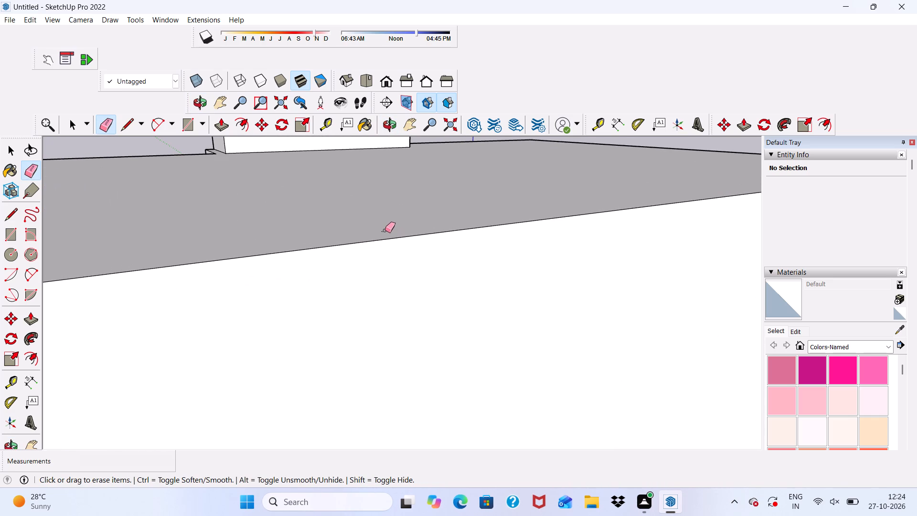
pyautogui.click(382, 230)
pyautogui.scroll(-4, 377, 219)
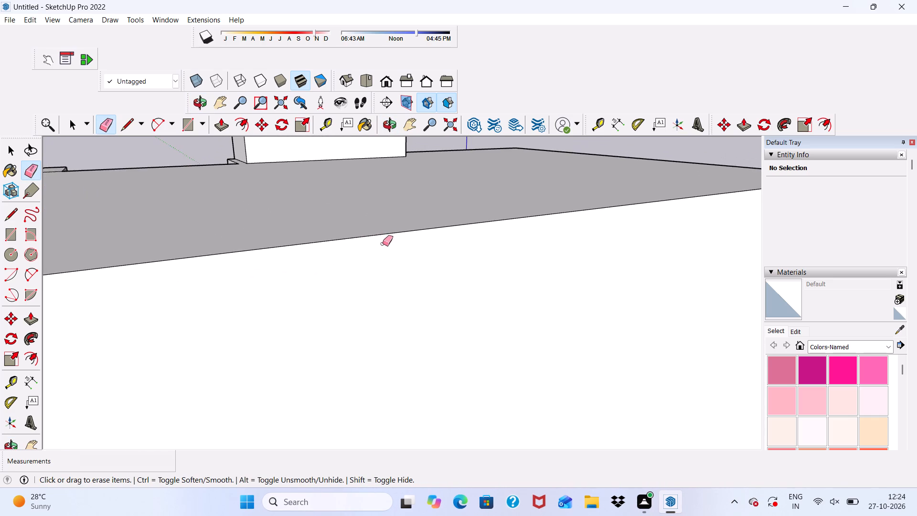
pyautogui.scroll(-4, 384, 238)
pyautogui.press('space')
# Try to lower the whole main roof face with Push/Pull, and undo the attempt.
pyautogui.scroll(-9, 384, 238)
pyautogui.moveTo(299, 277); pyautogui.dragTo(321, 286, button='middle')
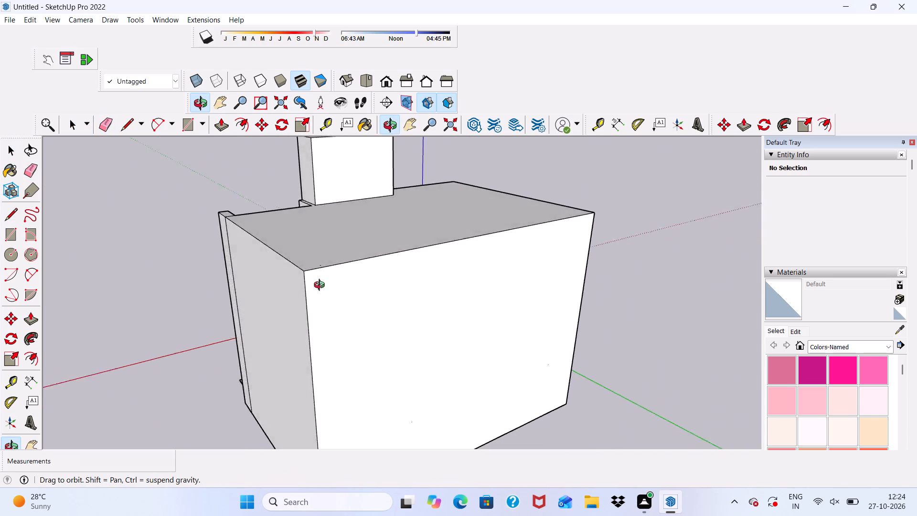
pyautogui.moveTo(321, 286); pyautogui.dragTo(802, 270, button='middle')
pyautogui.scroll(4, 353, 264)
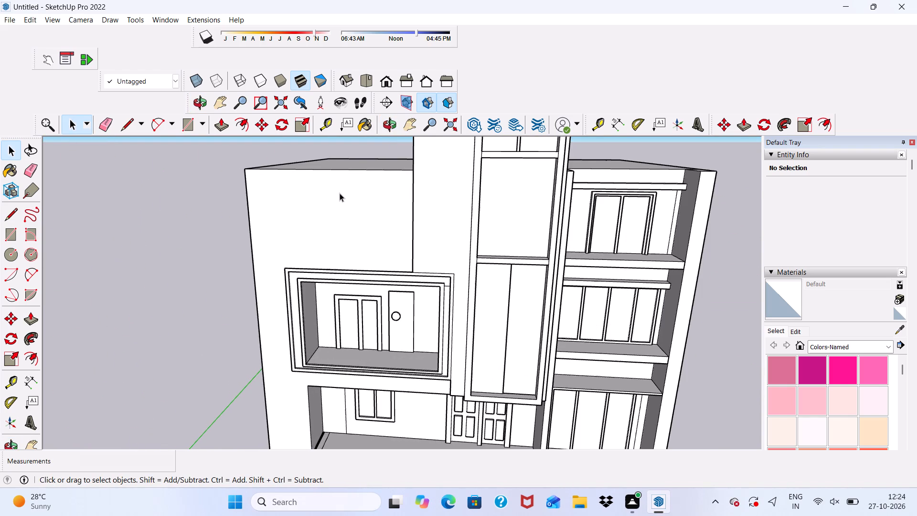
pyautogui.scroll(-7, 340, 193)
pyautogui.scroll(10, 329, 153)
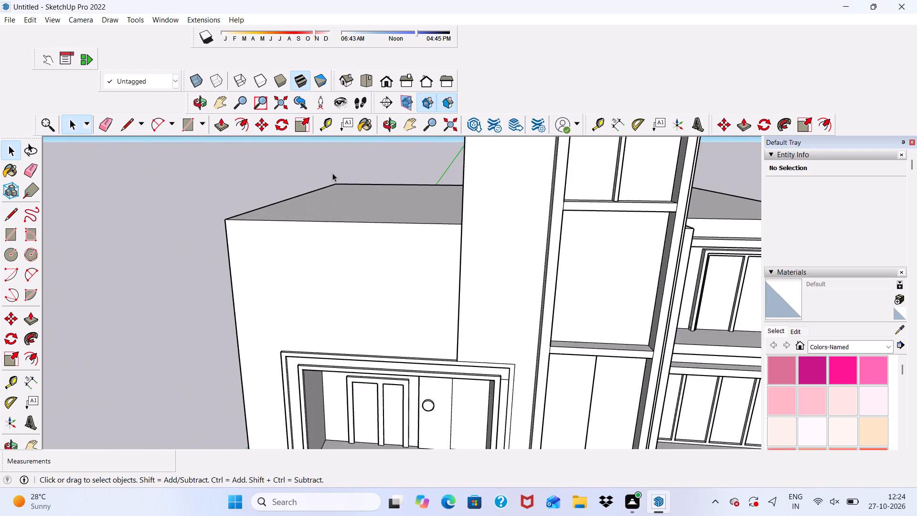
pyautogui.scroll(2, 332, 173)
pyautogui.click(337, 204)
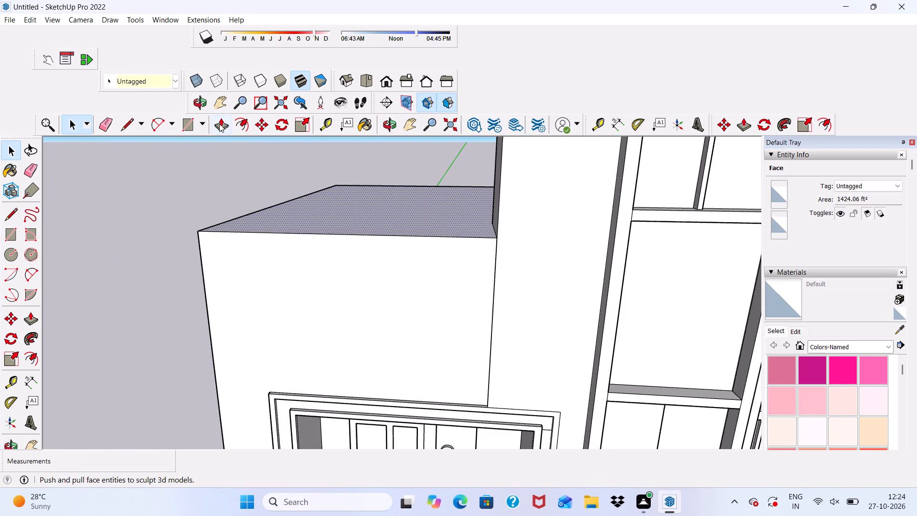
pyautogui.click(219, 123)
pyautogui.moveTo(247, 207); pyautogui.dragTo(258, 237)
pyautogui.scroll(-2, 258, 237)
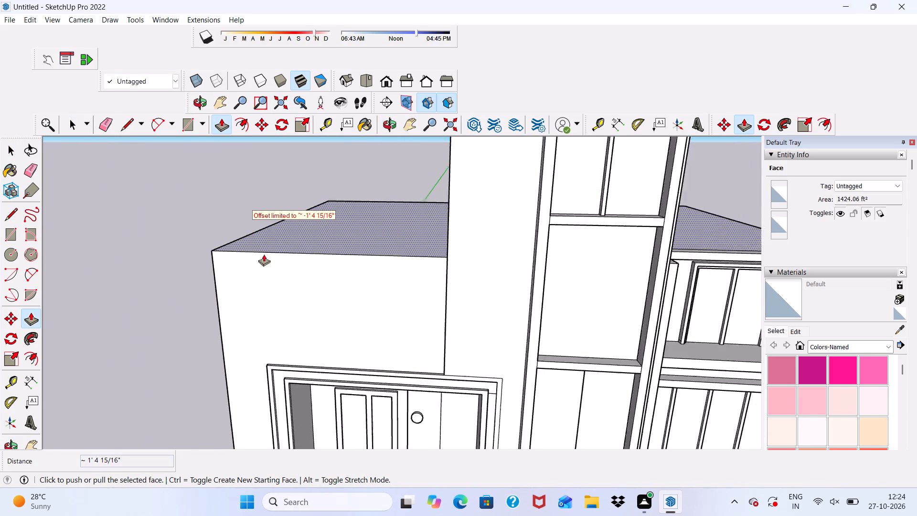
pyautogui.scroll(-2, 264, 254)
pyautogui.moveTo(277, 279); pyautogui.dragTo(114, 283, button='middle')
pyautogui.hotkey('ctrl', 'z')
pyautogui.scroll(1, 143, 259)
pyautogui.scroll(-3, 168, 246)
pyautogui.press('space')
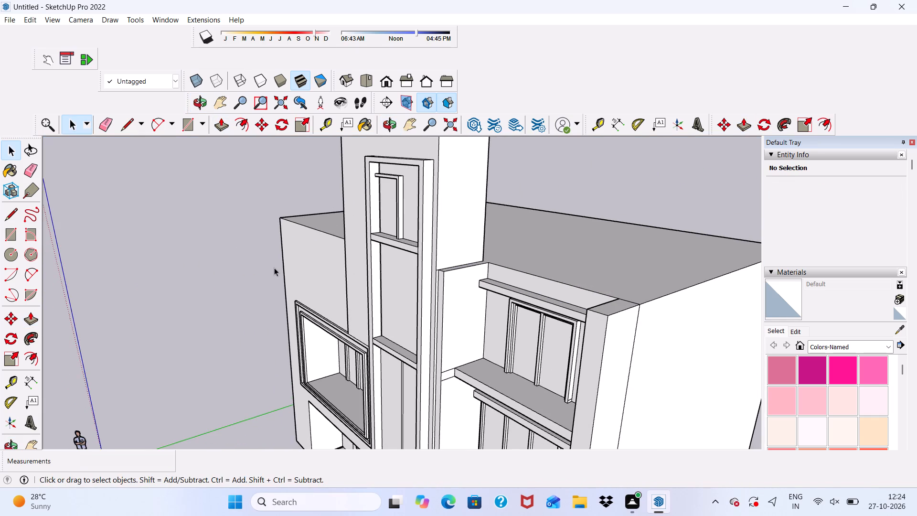
# Draw a rectangle about 33' by 20' on the main roof beside the tower, from the outer front corner to the back edge.
pyautogui.scroll(-3, 274, 268)
pyautogui.moveTo(274, 268); pyautogui.dragTo(584, 333, button='middle')
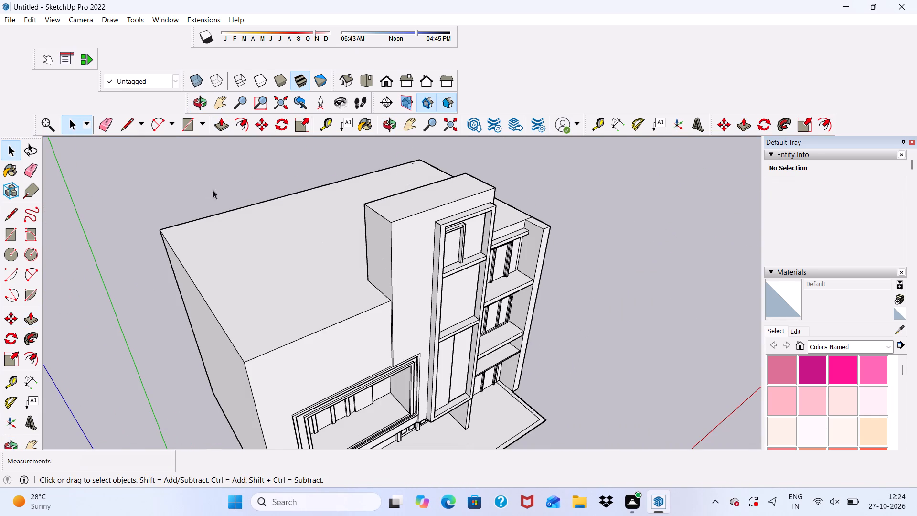
pyautogui.scroll(1, 169, 124)
pyautogui.click(185, 124)
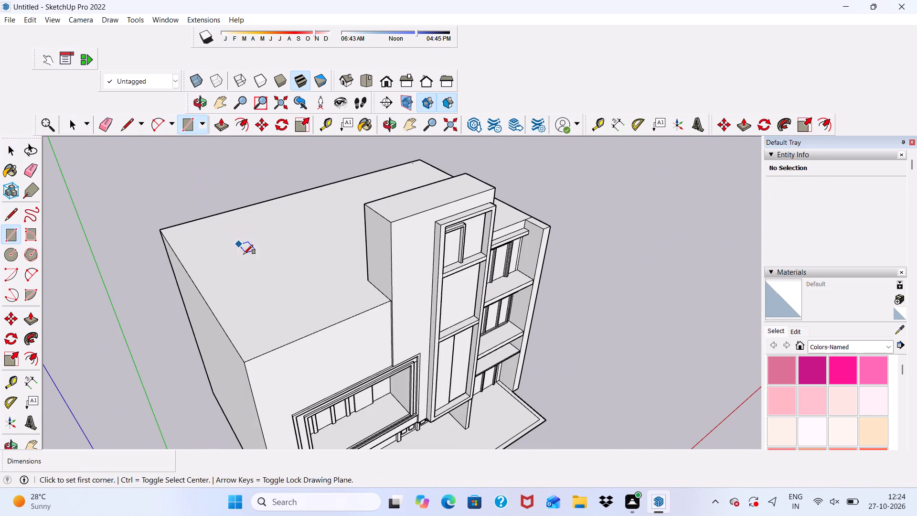
pyautogui.click(241, 361)
pyautogui.scroll(1, 245, 214)
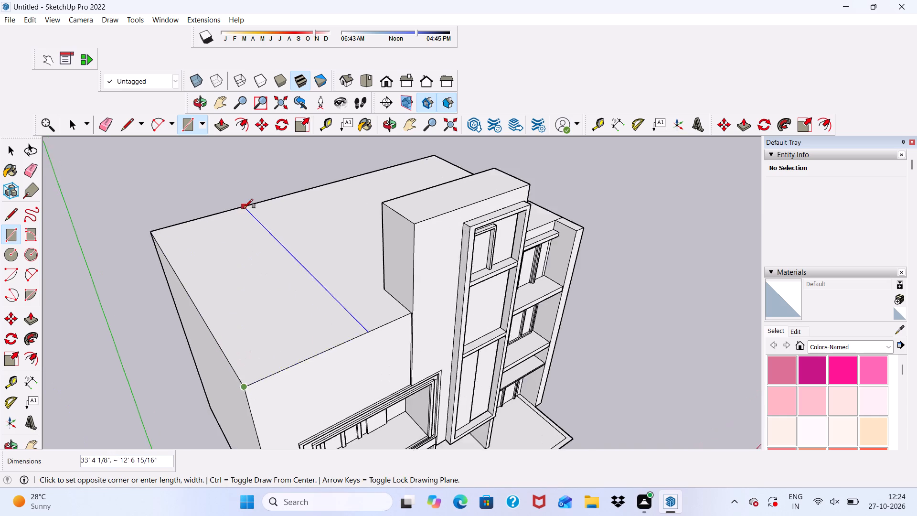
pyautogui.scroll(1, 244, 208)
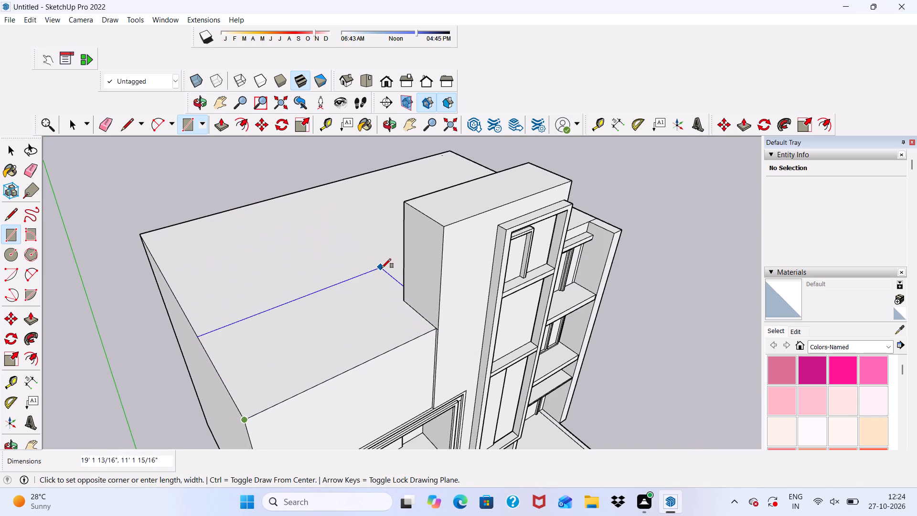
pyautogui.click(296, 193)
pyautogui.press('space')
# Push the new rectangular roof section beside the tower down about 2' 6 5/16".
pyautogui.click(255, 282)
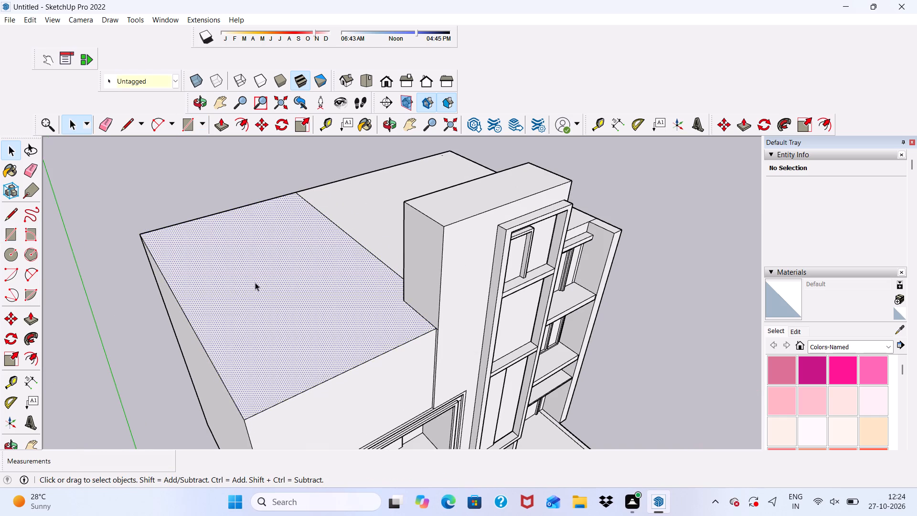
pyautogui.click(216, 123)
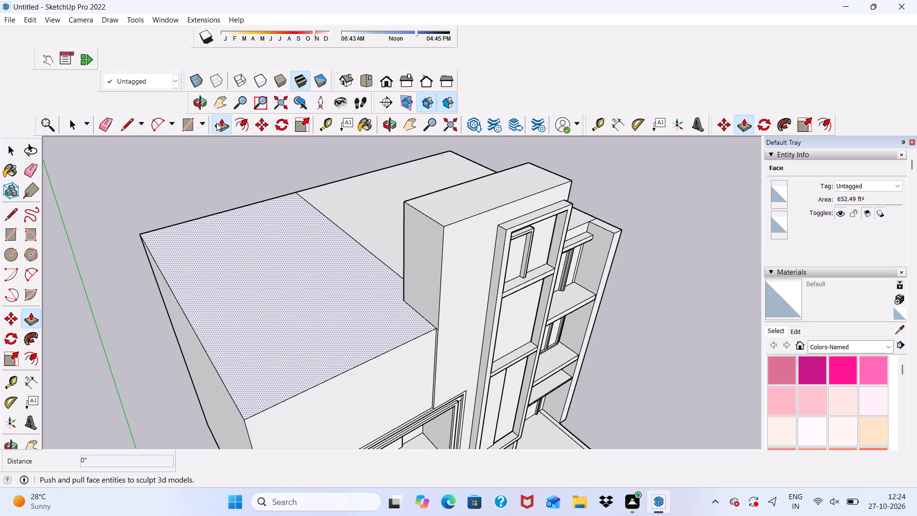
pyautogui.click(263, 348)
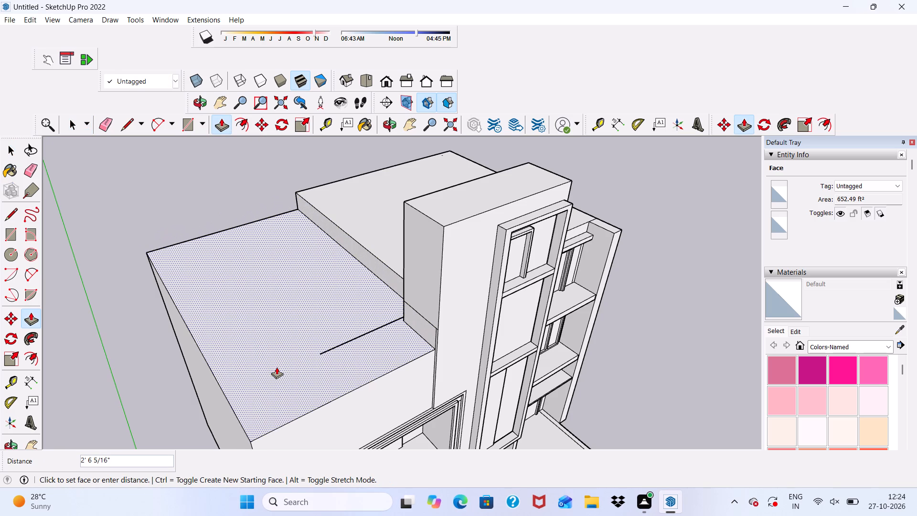
pyautogui.click(277, 367)
pyautogui.scroll(-3, 270, 325)
pyautogui.moveTo(273, 348); pyautogui.dragTo(228, 258, button='middle')
pyautogui.scroll(1, 270, 268)
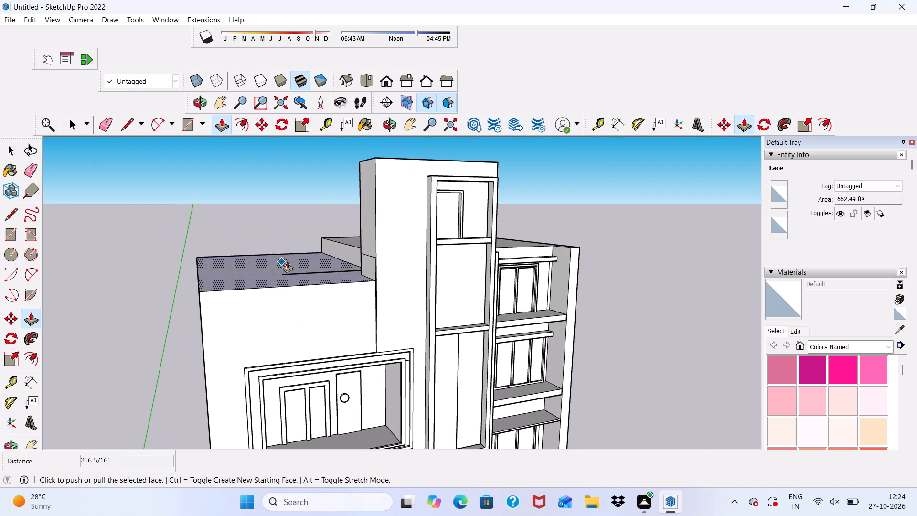
pyautogui.press('space')
pyautogui.moveTo(320, 261); pyautogui.dragTo(335, 288, button='middle')
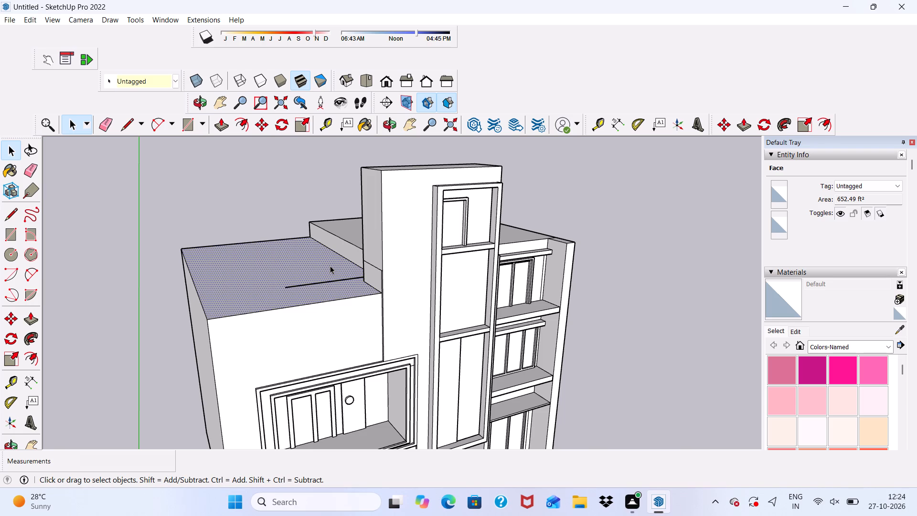
pyautogui.click(189, 192)
# Erase the stray line lying across the lowered roof section near the tower.
pyautogui.scroll(3, 227, 235)
pyautogui.scroll(-2, 235, 233)
pyautogui.scroll(3, 280, 261)
pyautogui.scroll(-3, 281, 261)
pyautogui.moveTo(286, 265); pyautogui.dragTo(450, 290, button='middle')
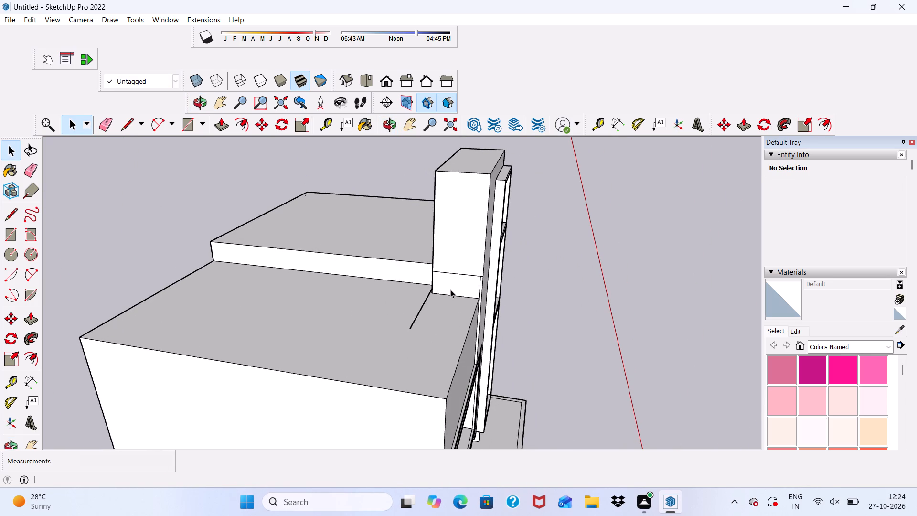
pyautogui.moveTo(450, 290); pyautogui.dragTo(266, 230, button='middle')
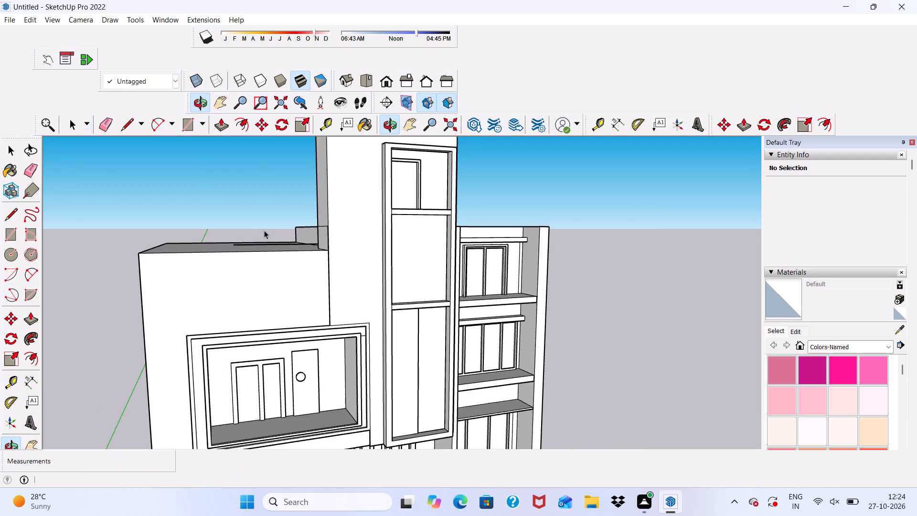
pyautogui.scroll(4, 265, 230)
pyautogui.click(105, 129)
pyautogui.moveTo(206, 204); pyautogui.dragTo(223, 335, button='middle')
pyautogui.scroll(1, 231, 321)
pyautogui.moveTo(246, 318); pyautogui.dragTo(252, 338)
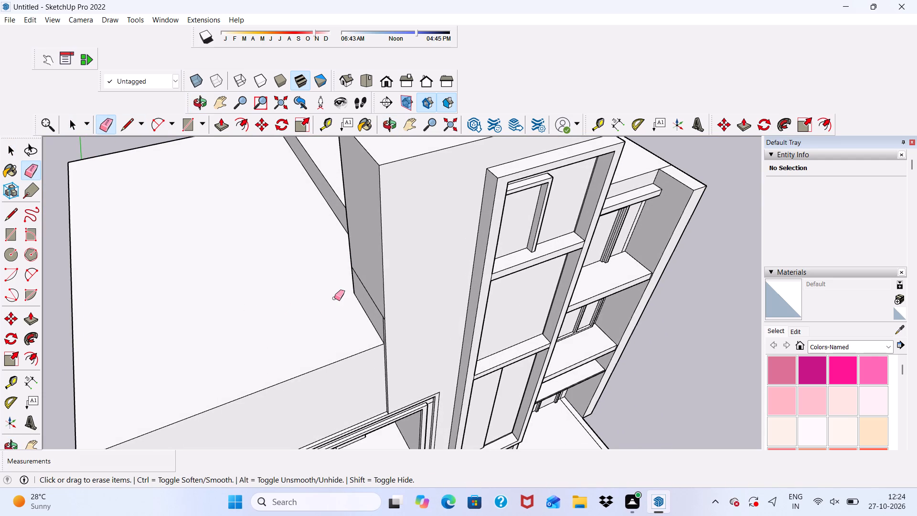
# Erase the leftover vertical and slanting edge lines on the tower's side wall just above the lowered roof.
pyautogui.moveTo(334, 298); pyautogui.dragTo(344, 238, button='middle')
pyautogui.scroll(6, 419, 272)
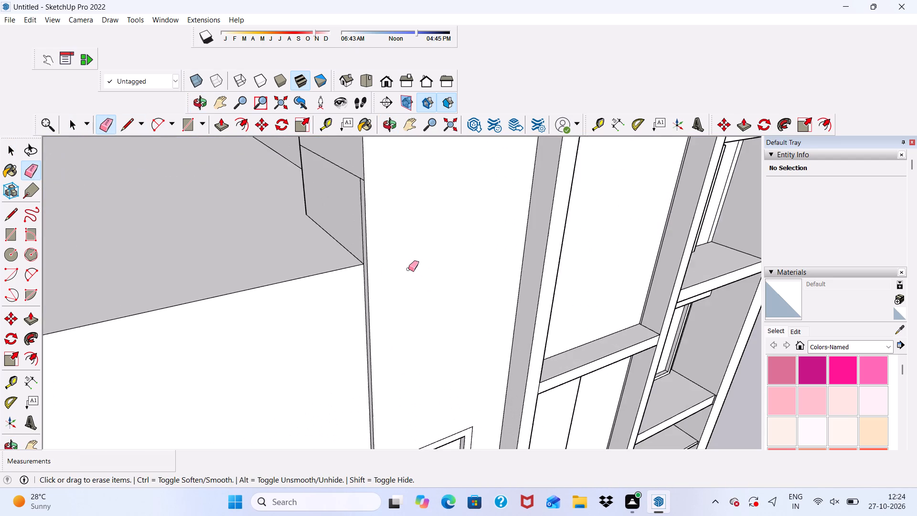
pyautogui.scroll(5, 408, 269)
pyautogui.scroll(-1, 357, 240)
pyautogui.scroll(6, 346, 239)
pyautogui.click(358, 229)
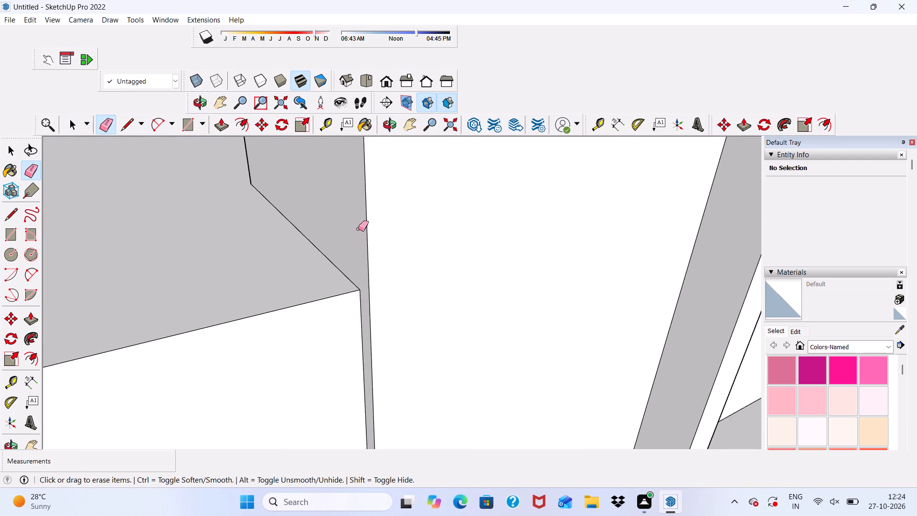
pyautogui.scroll(-9, 355, 233)
pyautogui.scroll(-4, 346, 174)
pyautogui.scroll(3, 311, 270)
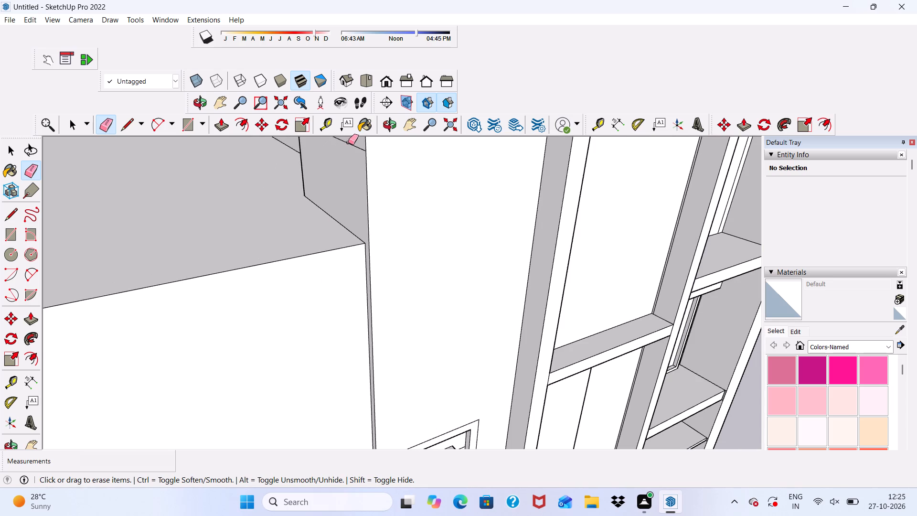
pyautogui.moveTo(349, 142); pyautogui.dragTo(349, 152)
pyautogui.scroll(-5, 313, 226)
pyautogui.scroll(9, 342, 186)
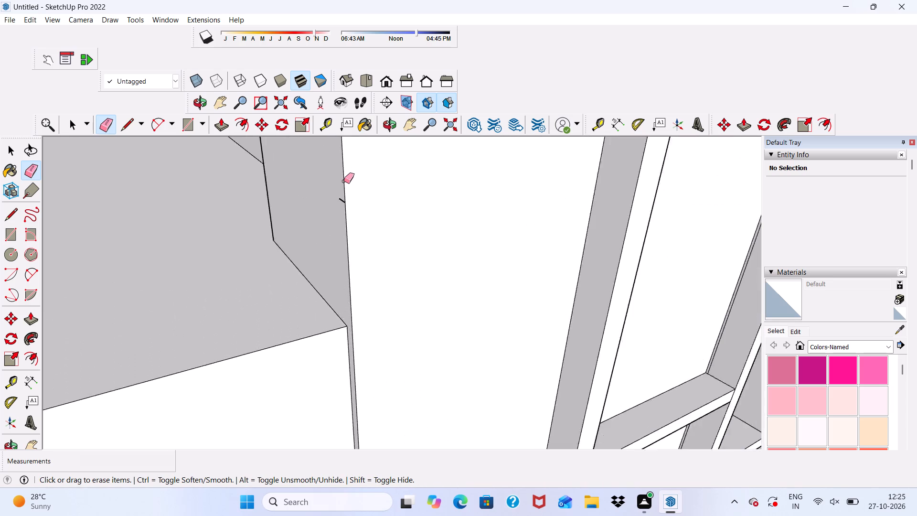
pyautogui.scroll(10, 344, 181)
pyautogui.moveTo(339, 208); pyautogui.dragTo(339, 222)
pyautogui.scroll(-5, 339, 150)
pyautogui.scroll(-10, 327, 186)
pyautogui.moveTo(326, 273); pyautogui.dragTo(221, 241, button='middle')
pyautogui.scroll(2, 220, 240)
pyautogui.scroll(-7, 226, 224)
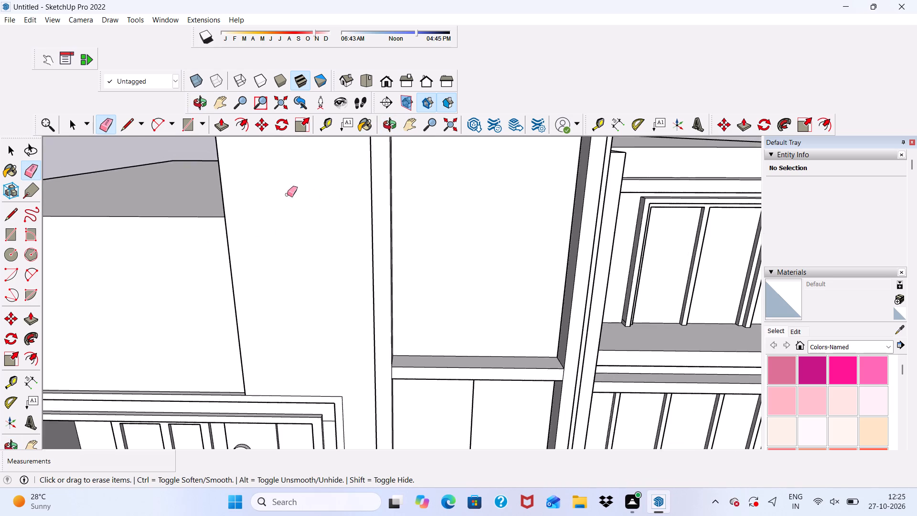
pyautogui.scroll(-3, 287, 194)
pyautogui.press('space')
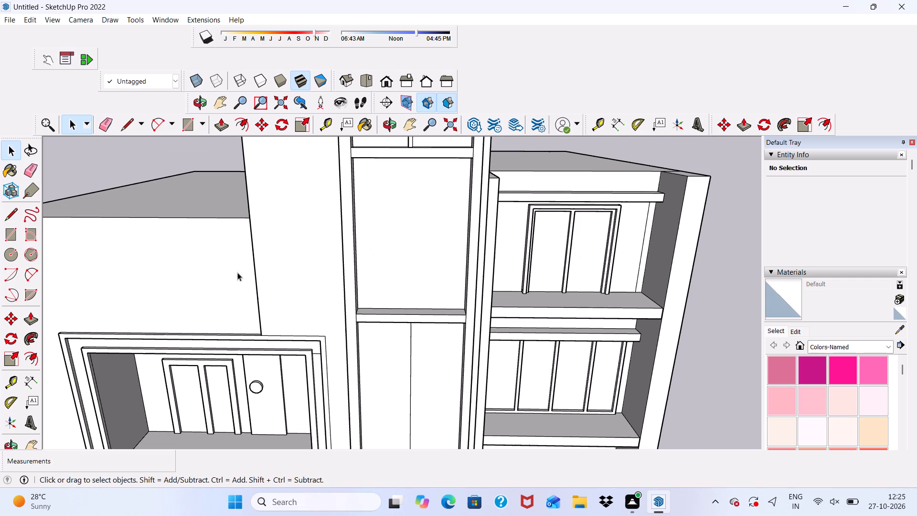
# Push/Pull the front wall face around the framed balcony opening by about 2 11/16".
pyautogui.click(210, 274)
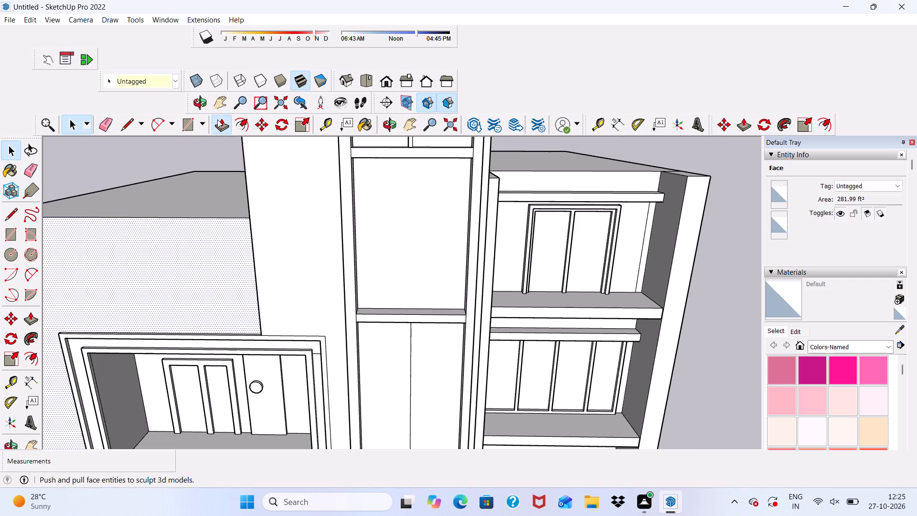
pyautogui.click(217, 119)
pyautogui.click(216, 261)
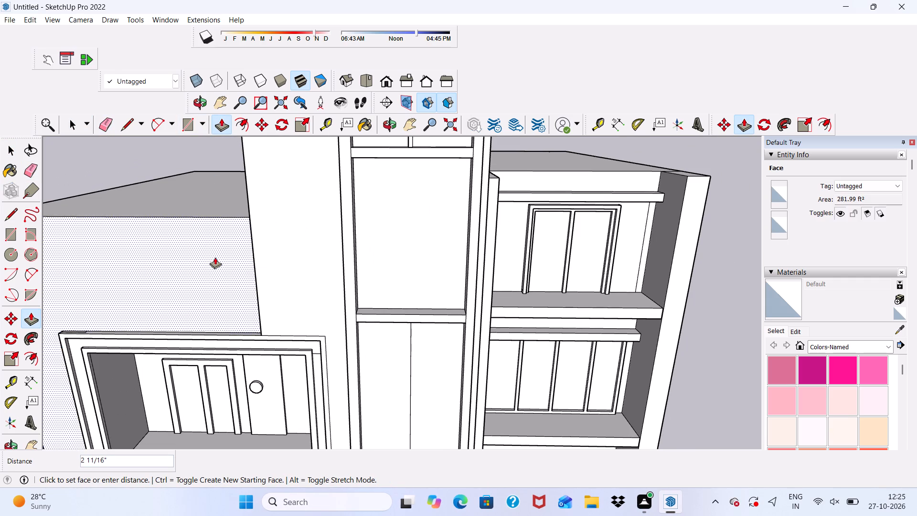
pyautogui.click(215, 259)
pyautogui.press('space')
pyautogui.scroll(-5, 225, 206)
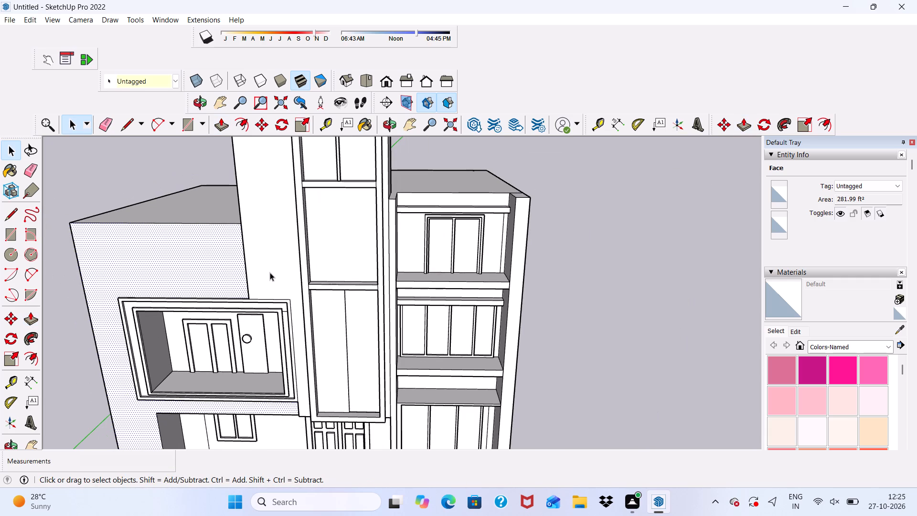
pyautogui.press('space')
pyautogui.scroll(-3, 272, 245)
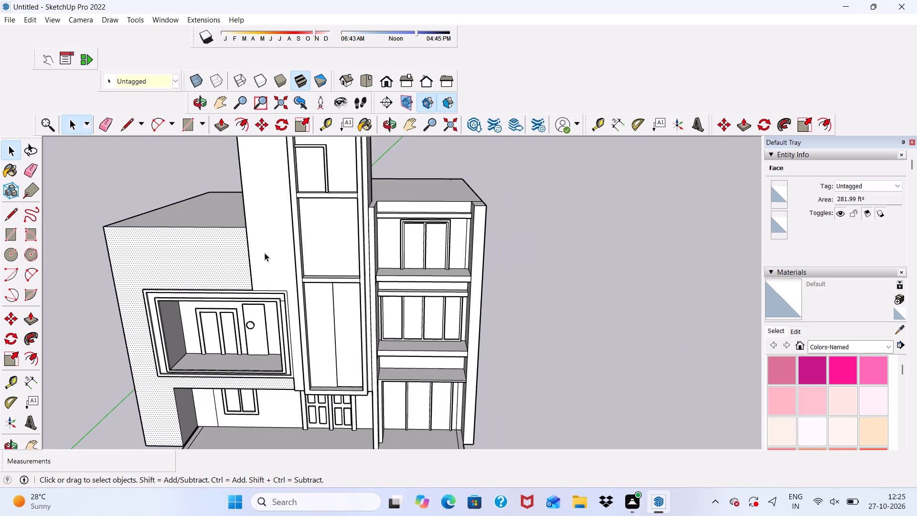
pyautogui.click(498, 239)
# Examine where the front wall and lowered roof meet the tower.
pyautogui.scroll(-1, 372, 262)
pyautogui.moveTo(293, 271); pyautogui.dragTo(406, 301, button='middle')
pyautogui.scroll(2, 305, 311)
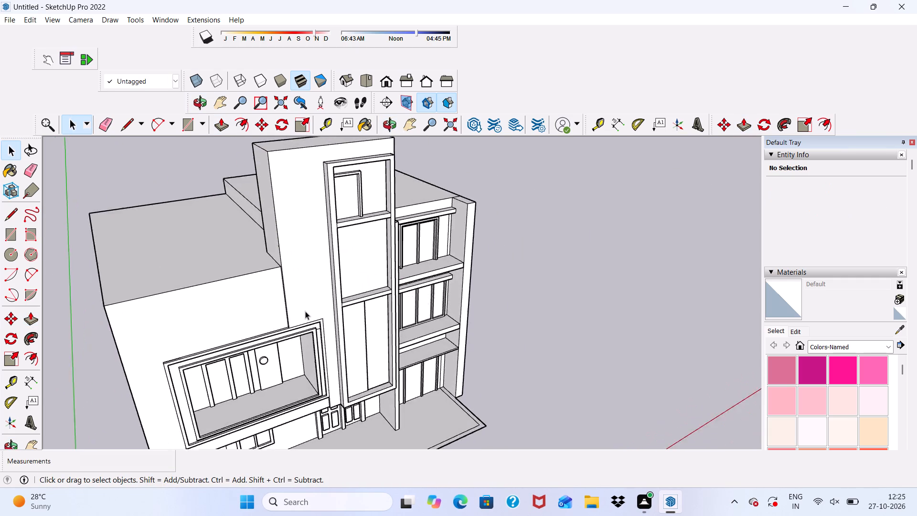
pyautogui.scroll(8, 305, 311)
pyautogui.scroll(1, 281, 249)
pyautogui.scroll(-2, 247, 243)
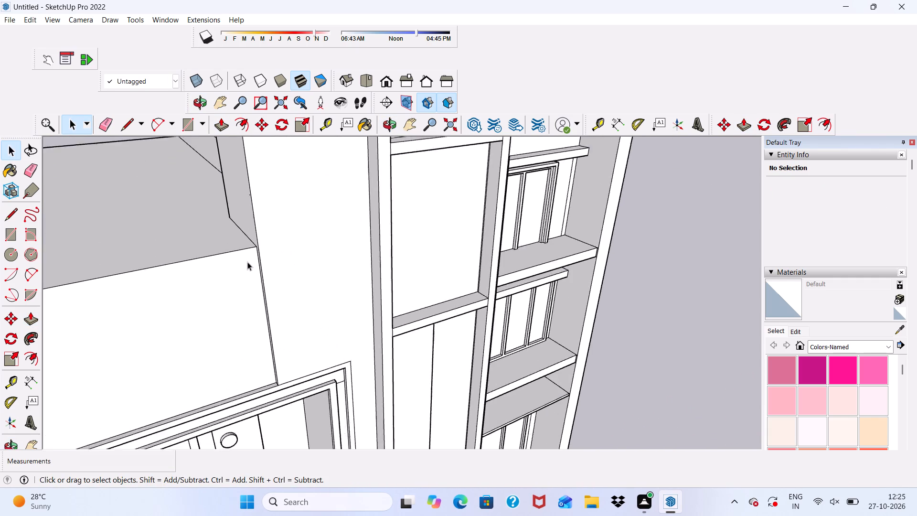
pyautogui.scroll(-9, 247, 262)
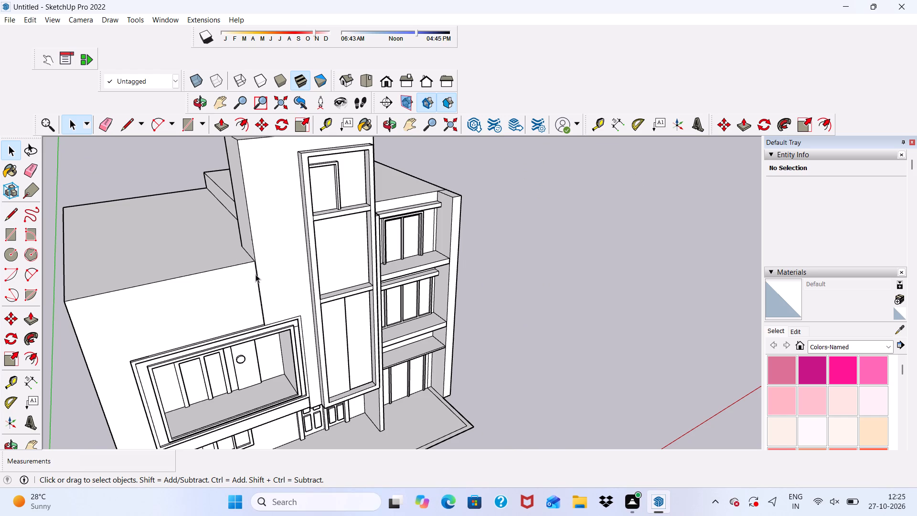
# Draw a rectangular strip about 17' 9 9/16" by 8 15/16" along the top edge of the front wall beside the tower.
pyautogui.scroll(-4, 252, 298)
pyautogui.click(189, 127)
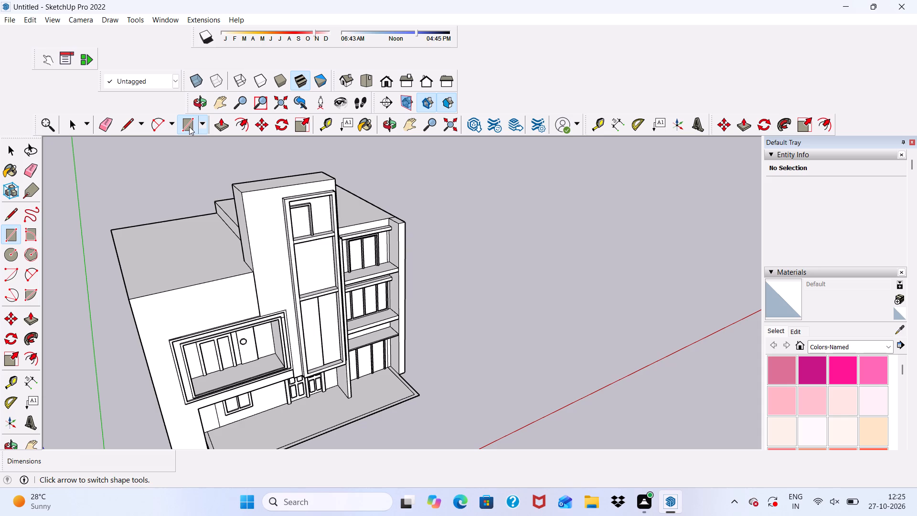
pyautogui.scroll(9, 163, 300)
pyautogui.scroll(3, 117, 308)
pyautogui.scroll(-1, 117, 308)
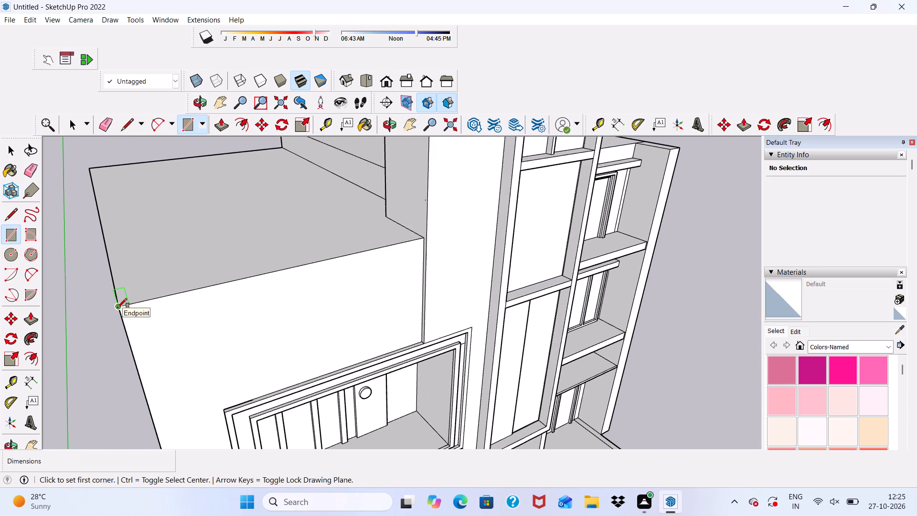
pyautogui.moveTo(117, 308); pyautogui.dragTo(92, 243, button='middle')
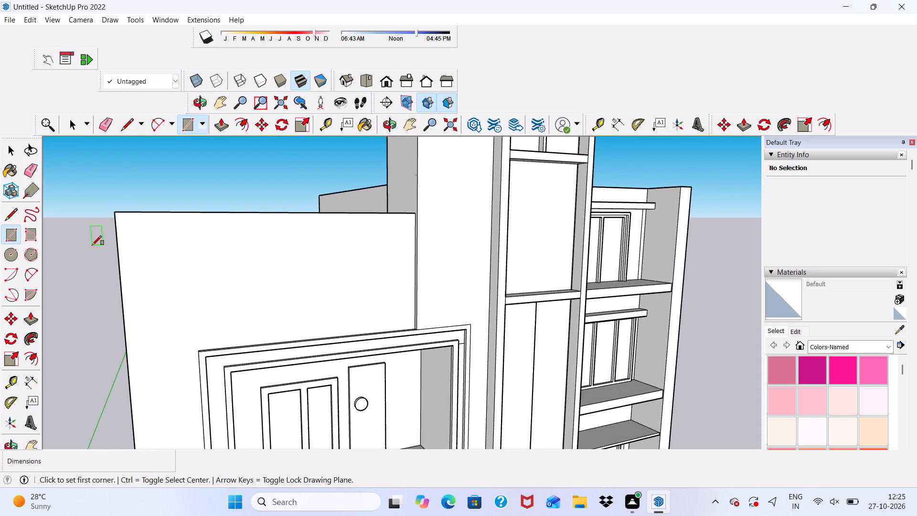
pyautogui.scroll(4, 92, 245)
pyautogui.click(131, 188)
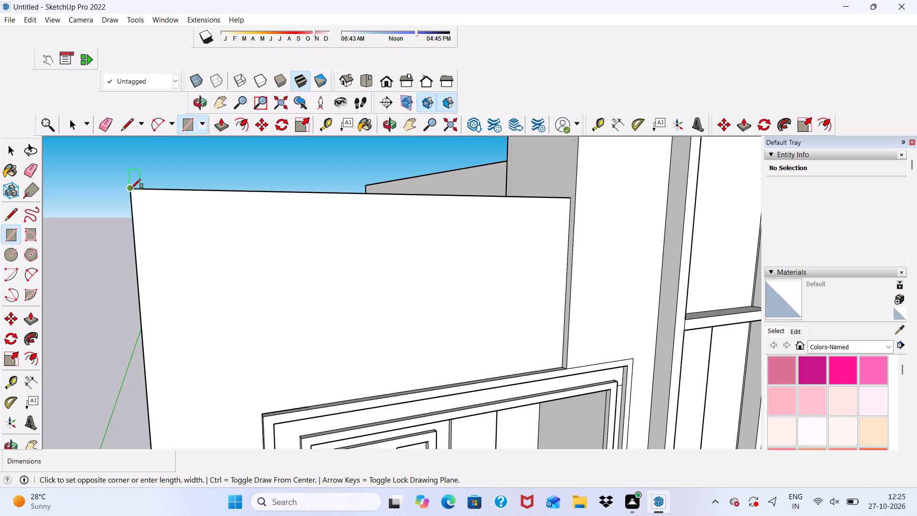
pyautogui.scroll(2, 518, 215)
pyautogui.scroll(3, 566, 210)
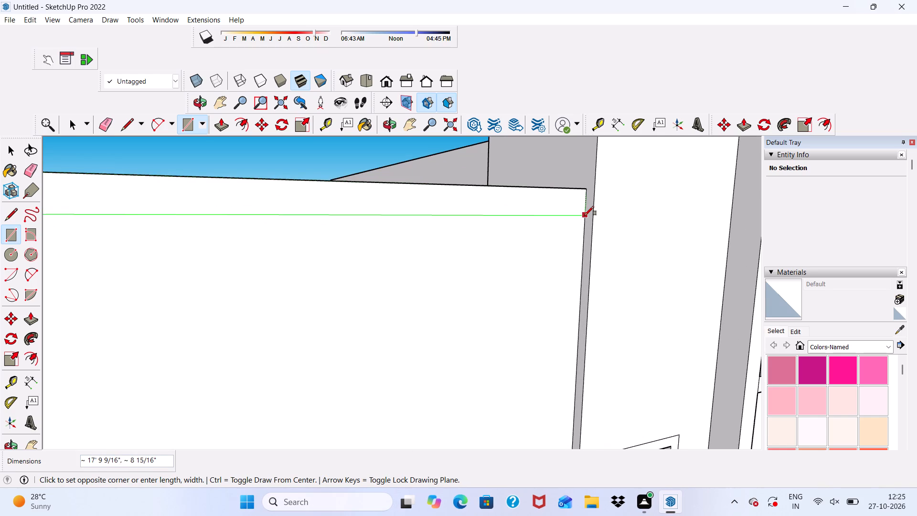
pyautogui.click(585, 215)
# Push/Pull the strip along the top of the front wall outward by 6".
pyautogui.scroll(-8, 521, 195)
pyautogui.moveTo(497, 232); pyautogui.dragTo(461, 260, button='middle')
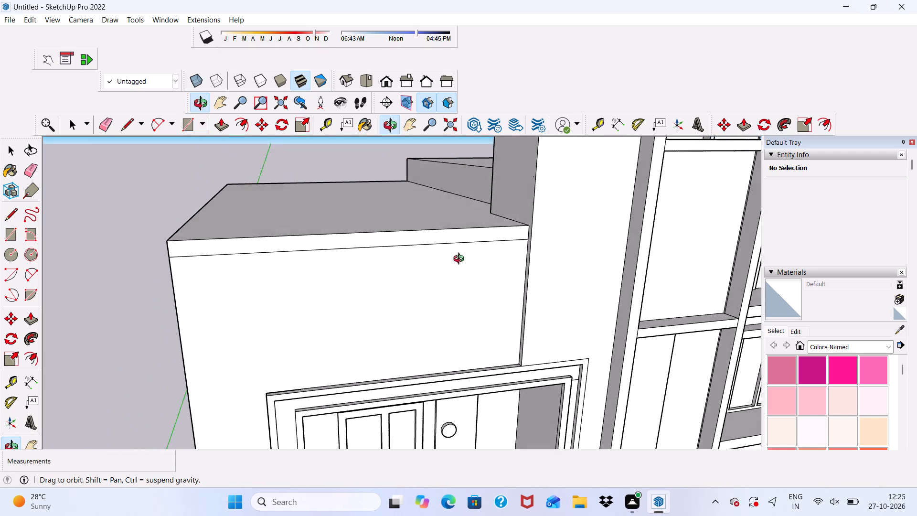
pyautogui.moveTo(461, 260); pyautogui.dragTo(391, 274, button='middle')
pyautogui.press('space')
pyautogui.scroll(7, 352, 243)
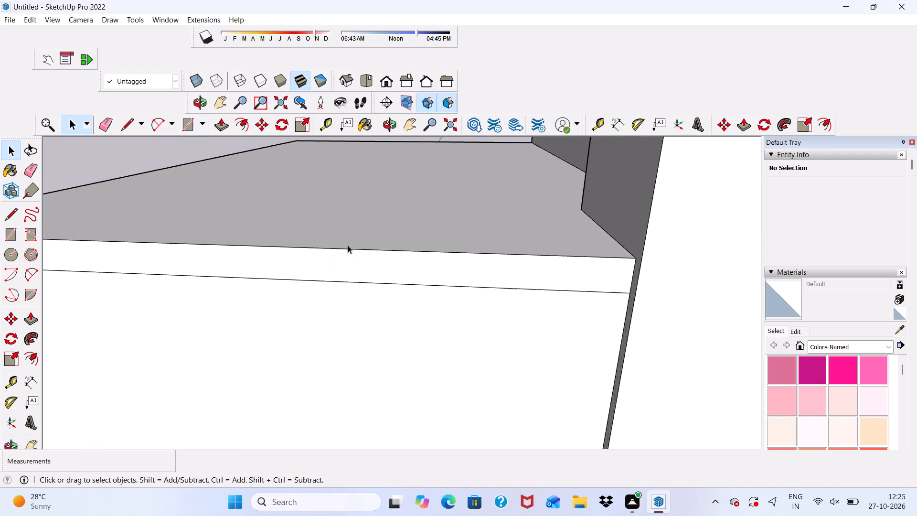
pyautogui.scroll(2, 348, 245)
pyautogui.scroll(-1, 341, 267)
pyautogui.click(340, 272)
pyautogui.click(222, 118)
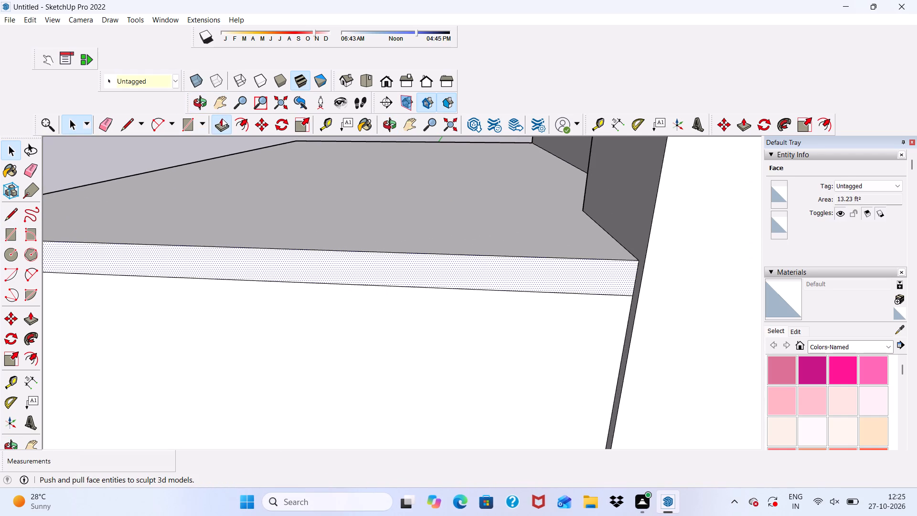
pyautogui.click(274, 265)
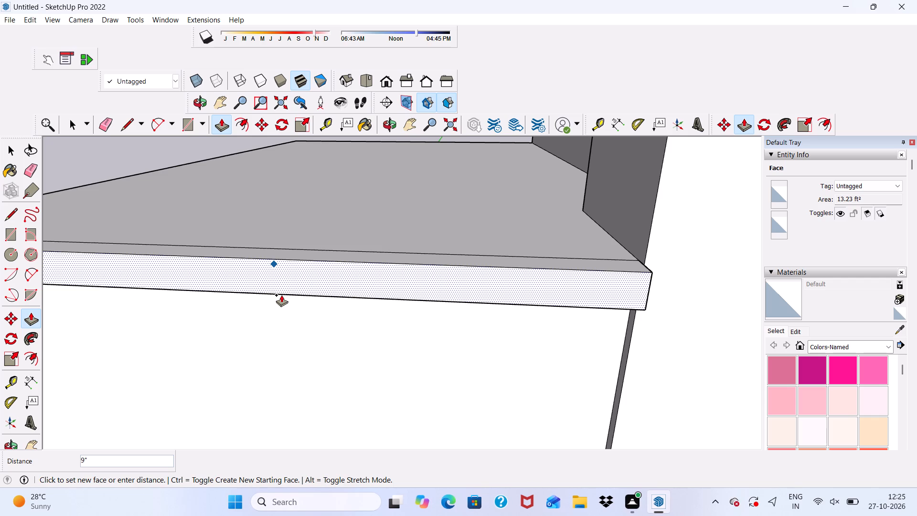
pyautogui.write('6"')
pyautogui.press('Return')
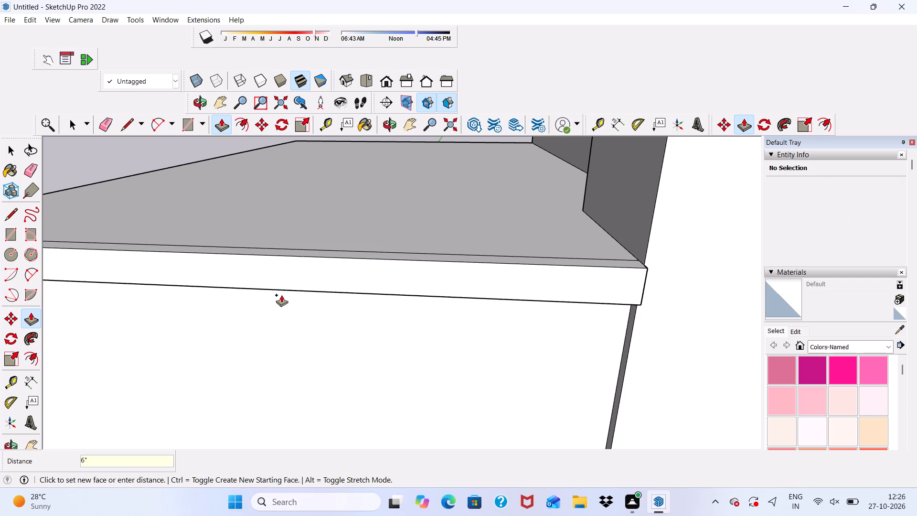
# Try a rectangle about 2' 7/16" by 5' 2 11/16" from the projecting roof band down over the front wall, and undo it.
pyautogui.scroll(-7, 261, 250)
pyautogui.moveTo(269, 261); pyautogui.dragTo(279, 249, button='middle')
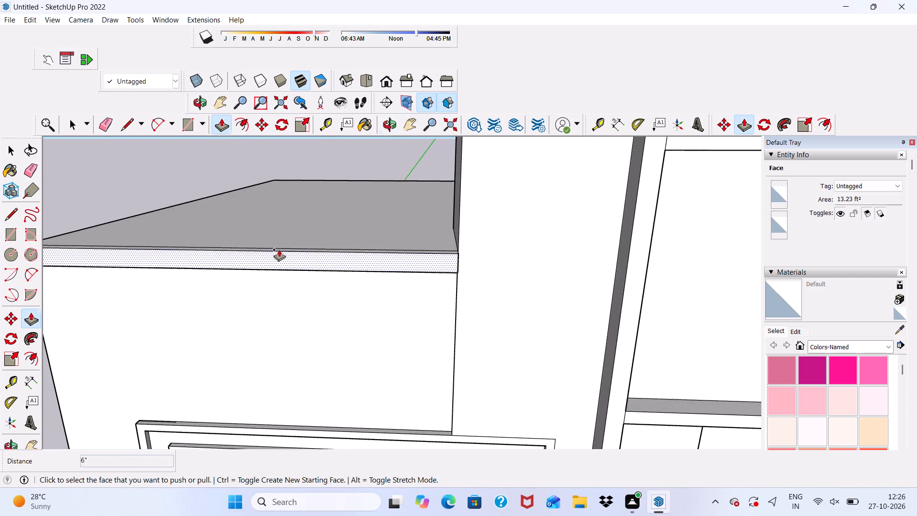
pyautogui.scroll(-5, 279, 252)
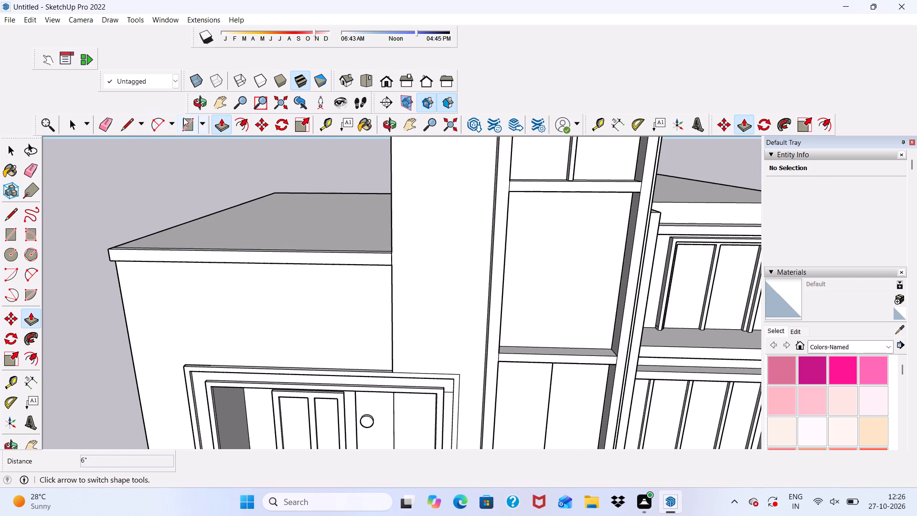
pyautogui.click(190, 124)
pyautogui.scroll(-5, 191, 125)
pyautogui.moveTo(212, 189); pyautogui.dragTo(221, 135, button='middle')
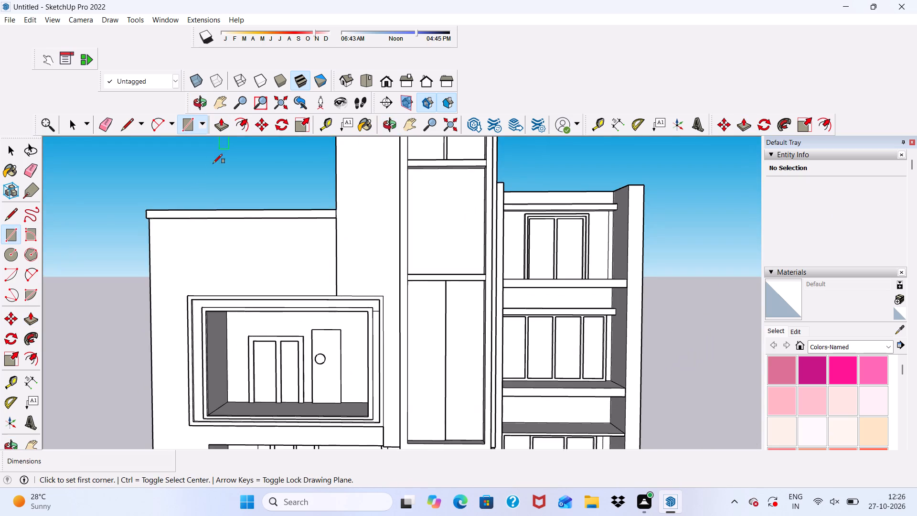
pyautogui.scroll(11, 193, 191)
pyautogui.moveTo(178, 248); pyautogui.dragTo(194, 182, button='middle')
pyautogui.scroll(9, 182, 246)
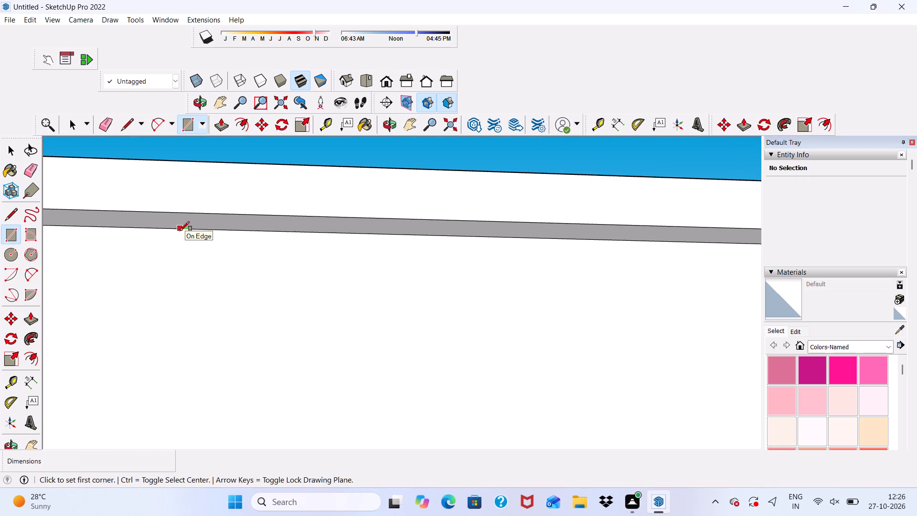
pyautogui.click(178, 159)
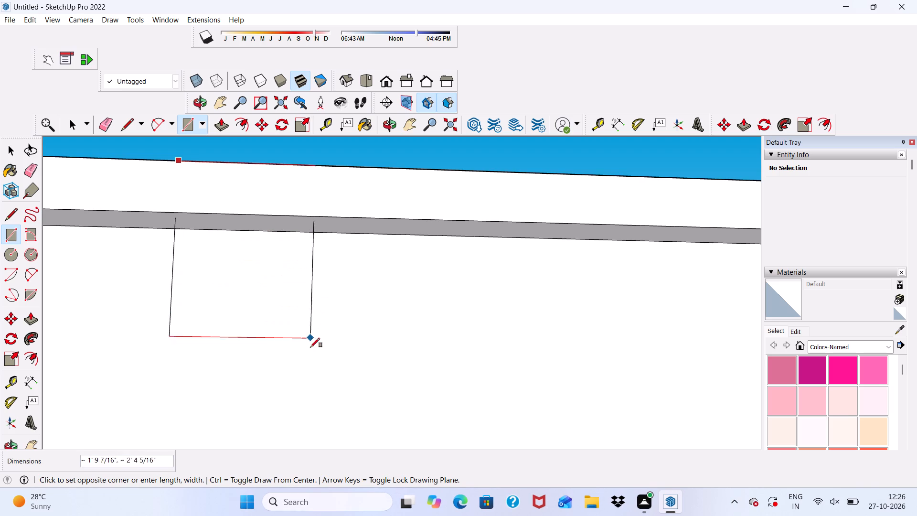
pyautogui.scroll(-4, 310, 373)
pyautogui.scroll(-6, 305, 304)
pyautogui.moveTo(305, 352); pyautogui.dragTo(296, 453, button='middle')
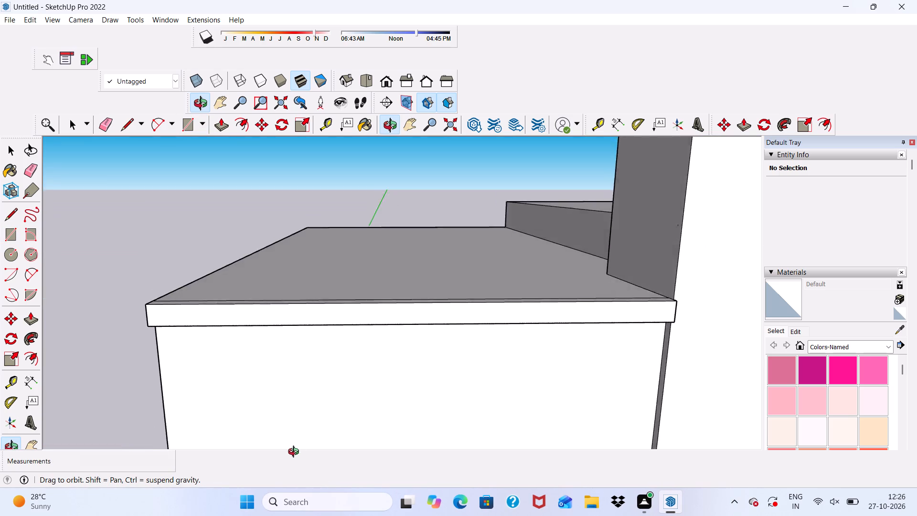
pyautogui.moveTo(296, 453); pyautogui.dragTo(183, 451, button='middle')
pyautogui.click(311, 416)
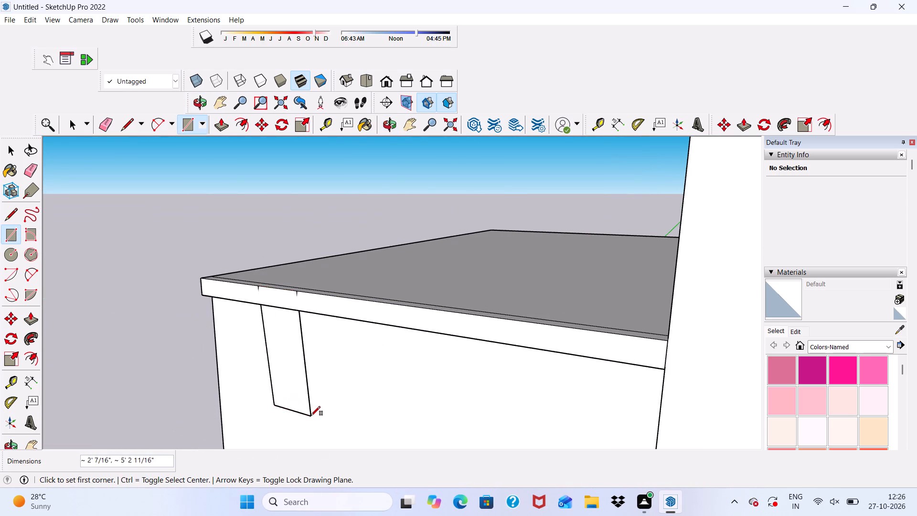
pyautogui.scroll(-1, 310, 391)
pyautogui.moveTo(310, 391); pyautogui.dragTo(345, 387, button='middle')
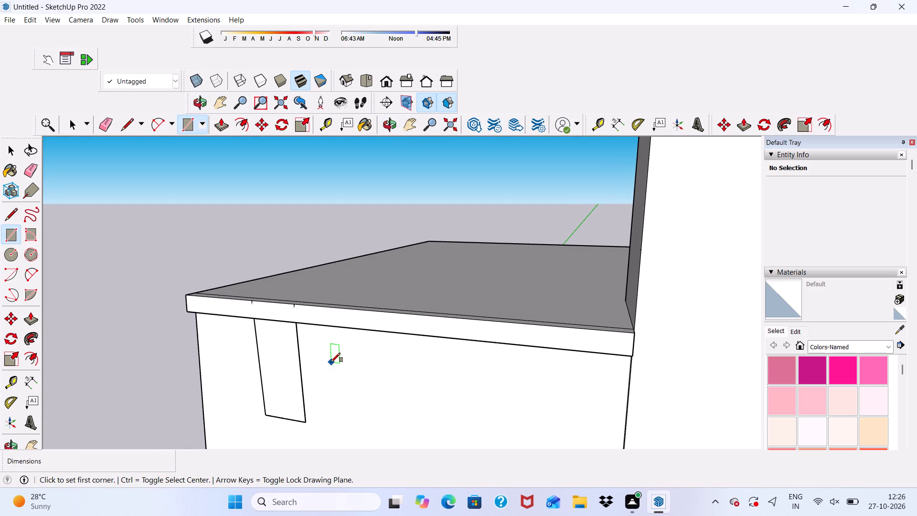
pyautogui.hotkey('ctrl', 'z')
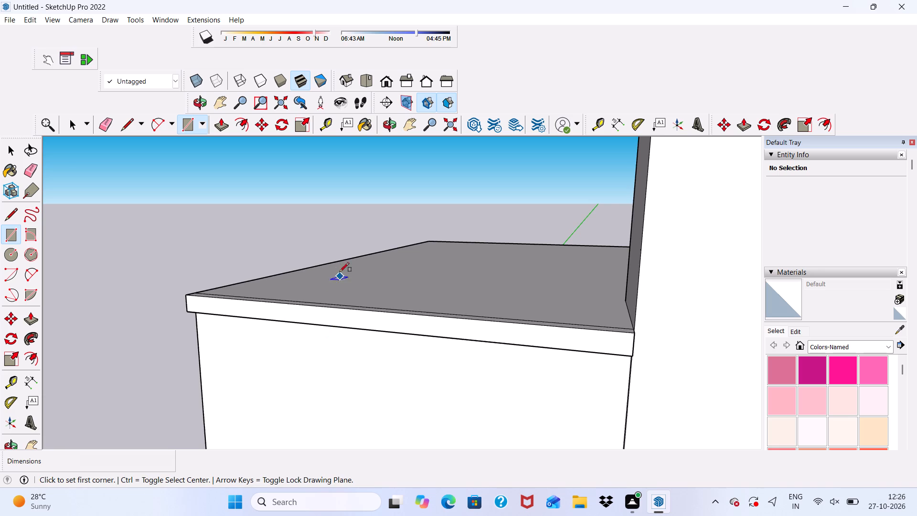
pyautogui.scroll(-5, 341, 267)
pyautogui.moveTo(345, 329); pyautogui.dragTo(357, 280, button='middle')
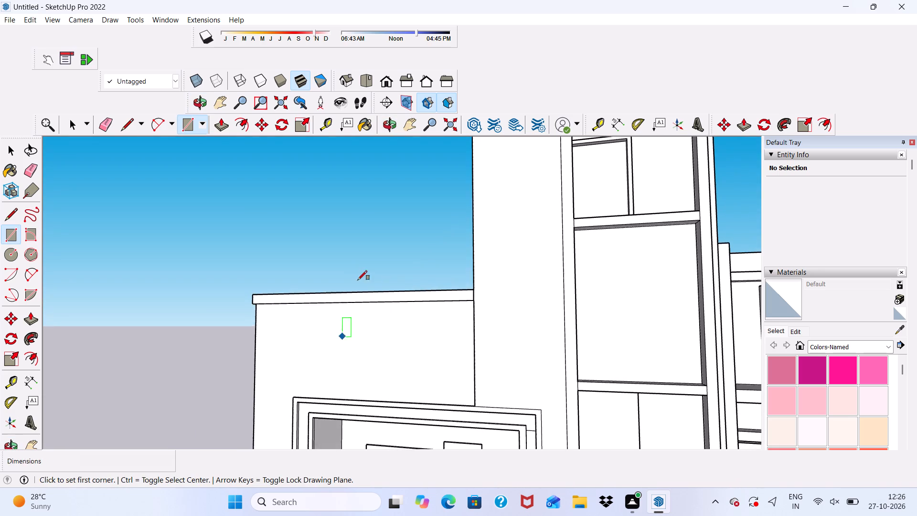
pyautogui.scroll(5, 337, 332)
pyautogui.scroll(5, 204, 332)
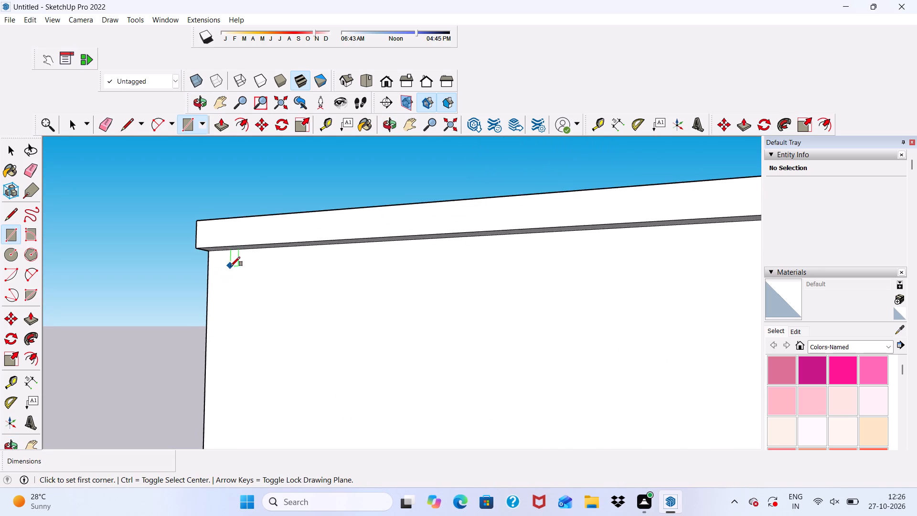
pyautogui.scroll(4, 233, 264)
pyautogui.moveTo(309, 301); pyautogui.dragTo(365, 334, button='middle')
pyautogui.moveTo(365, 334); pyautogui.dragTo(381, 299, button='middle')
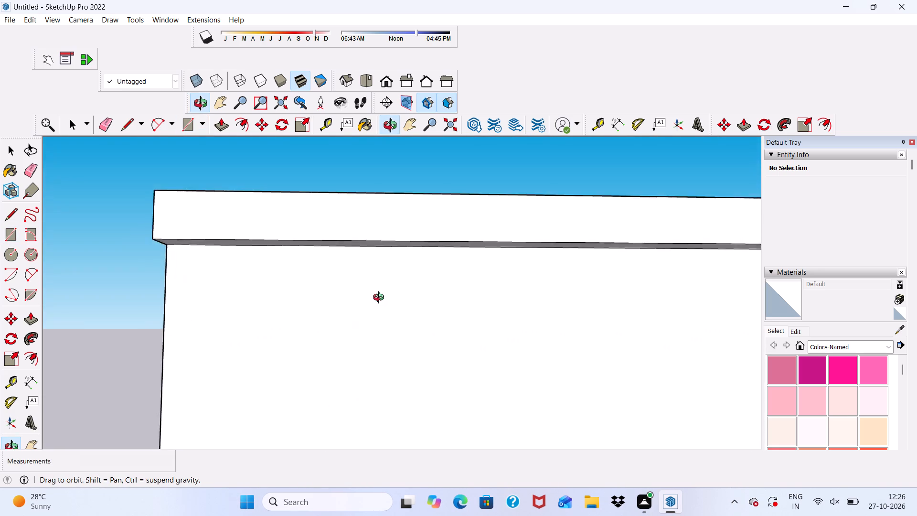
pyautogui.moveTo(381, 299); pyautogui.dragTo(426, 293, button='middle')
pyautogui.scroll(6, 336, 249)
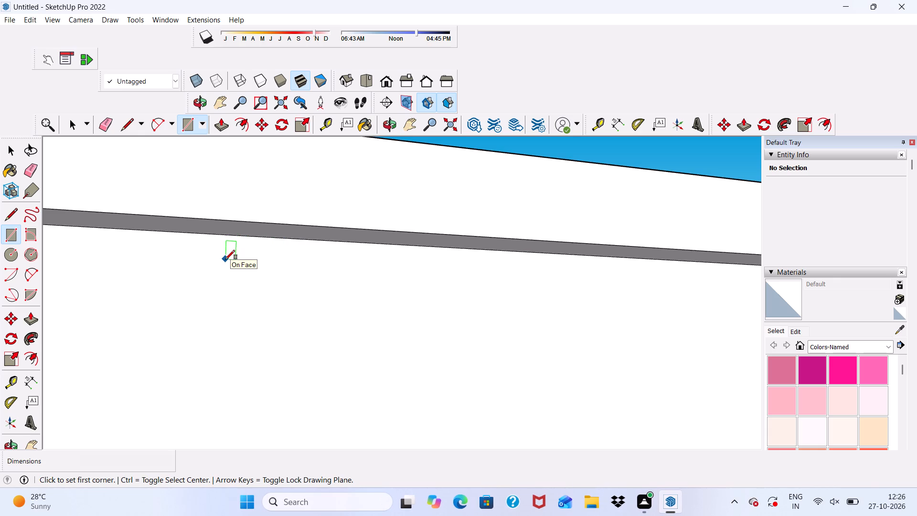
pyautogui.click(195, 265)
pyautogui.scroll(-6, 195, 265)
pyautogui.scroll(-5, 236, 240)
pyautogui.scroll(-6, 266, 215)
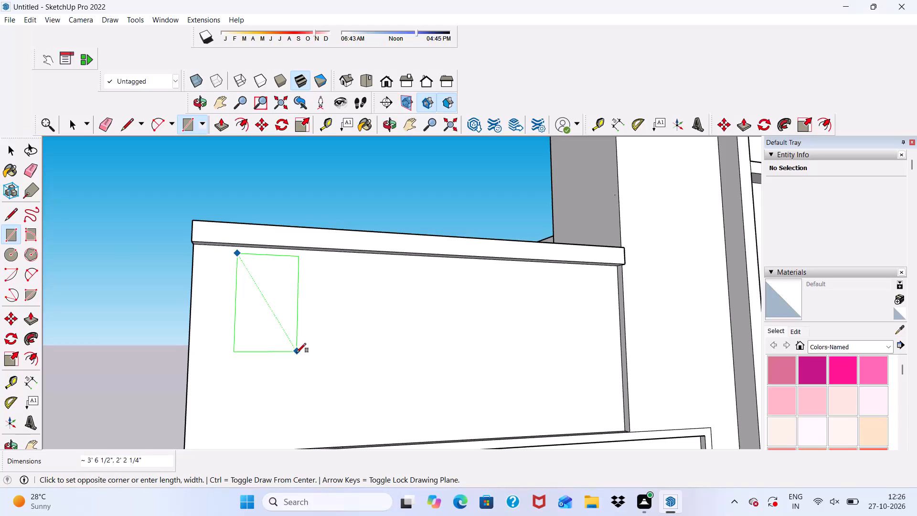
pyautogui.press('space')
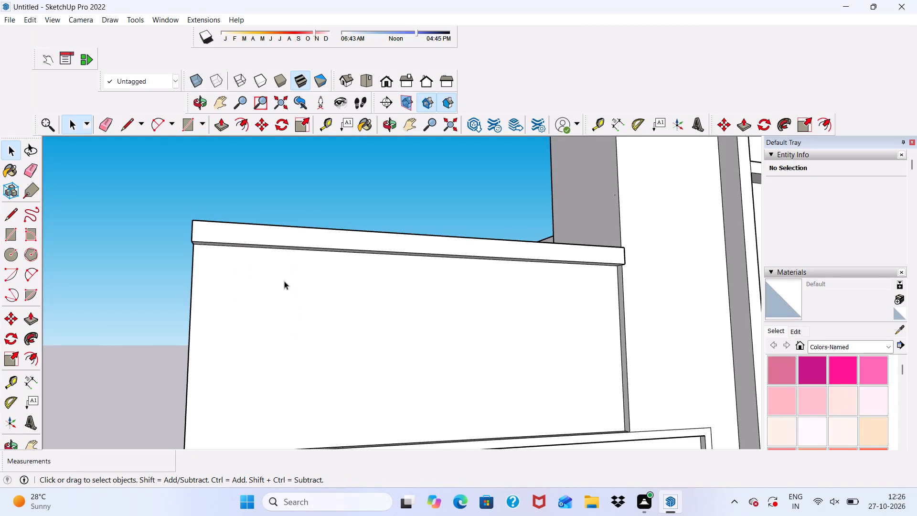
# Draw a window rectangle about 3' 8 15/16" high and 2' 5 1/2" wide on the front wall, just below the roof band near the outer corner.
pyautogui.click(187, 119)
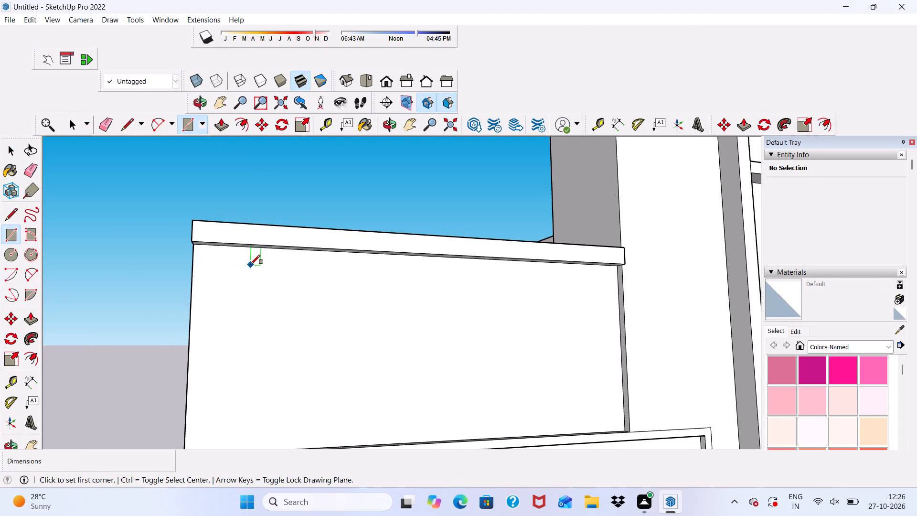
pyautogui.click(257, 260)
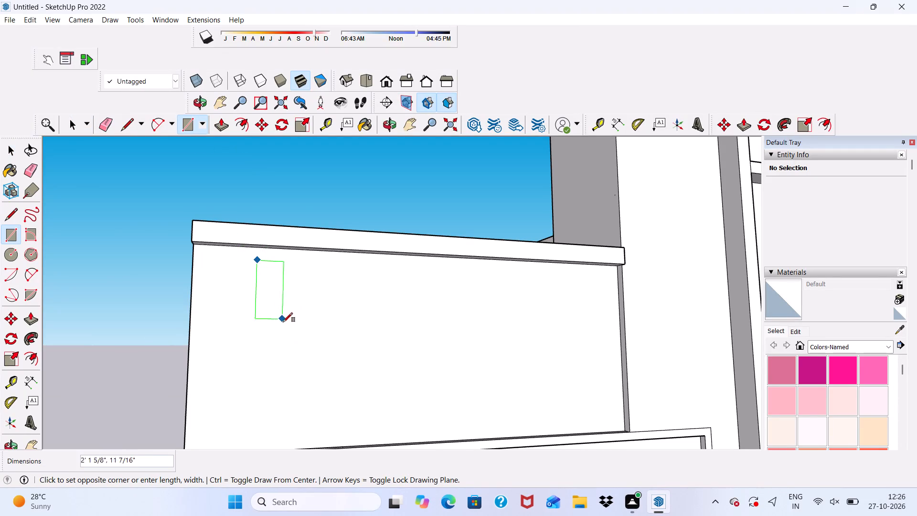
pyautogui.click(323, 363)
pyautogui.press('space')
# Offset the window rectangle's outline outward by about 6 5/16" to form a surrounding frame.
pyautogui.click(302, 296)
pyautogui.scroll(-5, 296, 276)
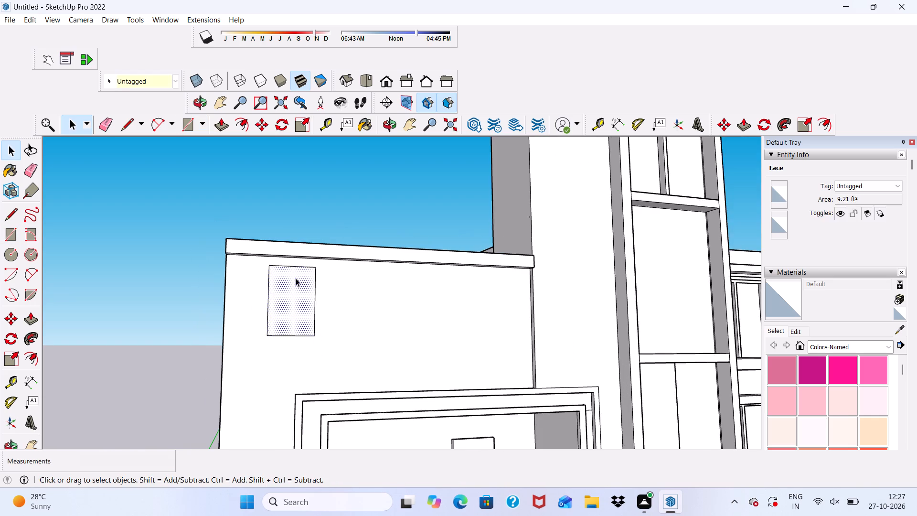
pyautogui.scroll(1, 296, 278)
pyautogui.moveTo(296, 278); pyautogui.dragTo(250, 312, button='middle')
pyautogui.click(244, 124)
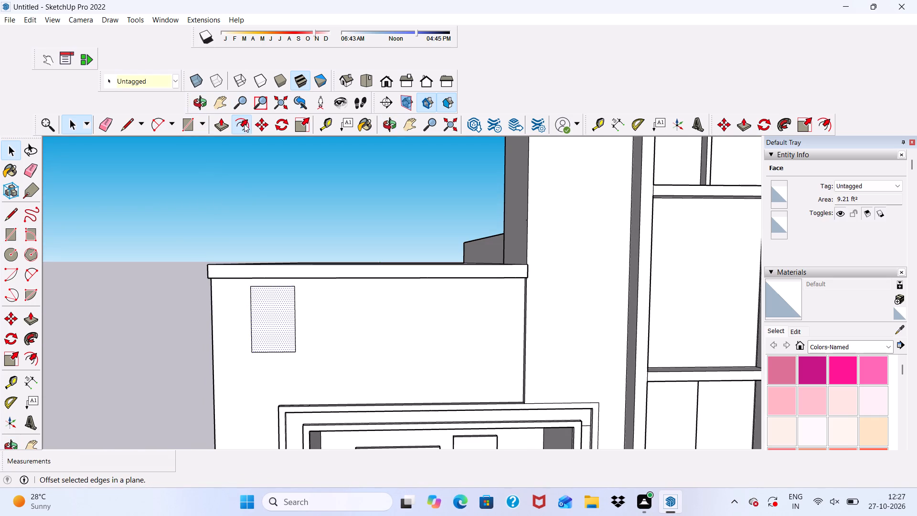
pyautogui.click(257, 312)
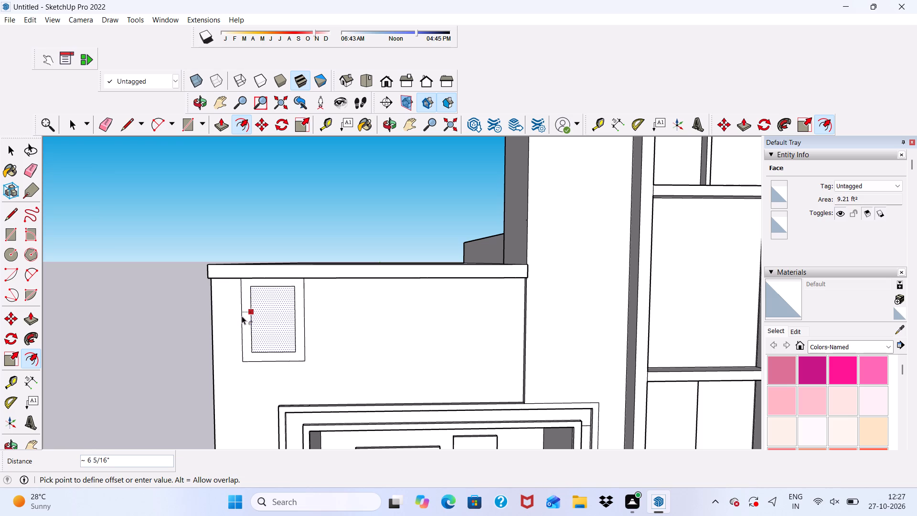
pyautogui.click(242, 316)
pyautogui.press('space')
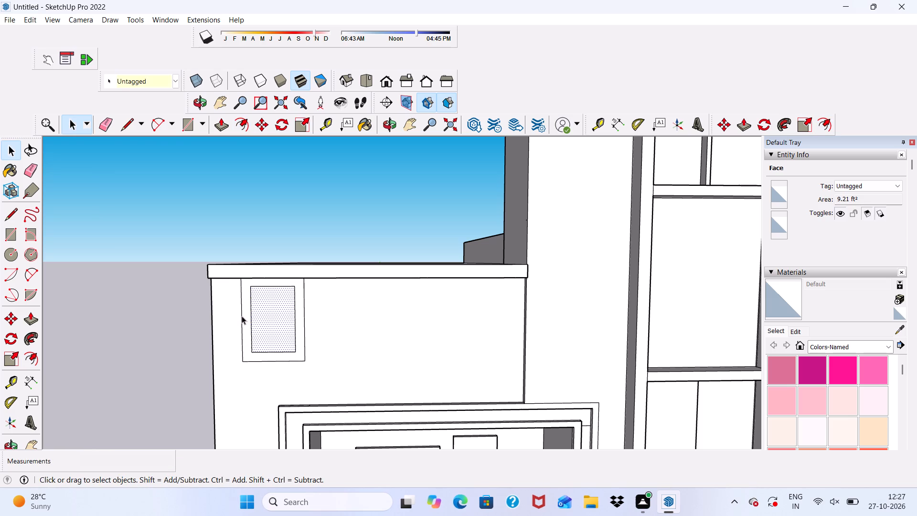
# Push/Pull the window's surrounding frame outward from the front wall by 9".
pyautogui.scroll(11, 273, 280)
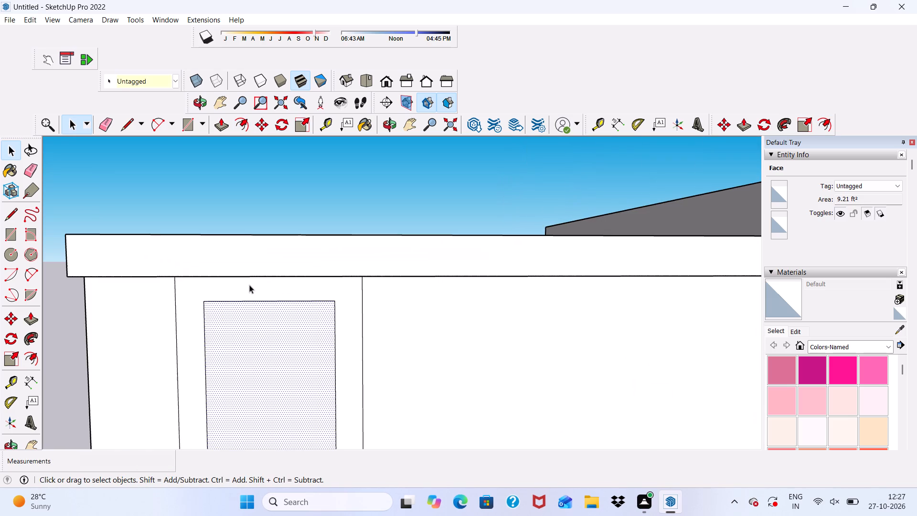
pyautogui.click(150, 192)
pyautogui.scroll(1, 193, 303)
pyautogui.click(193, 303)
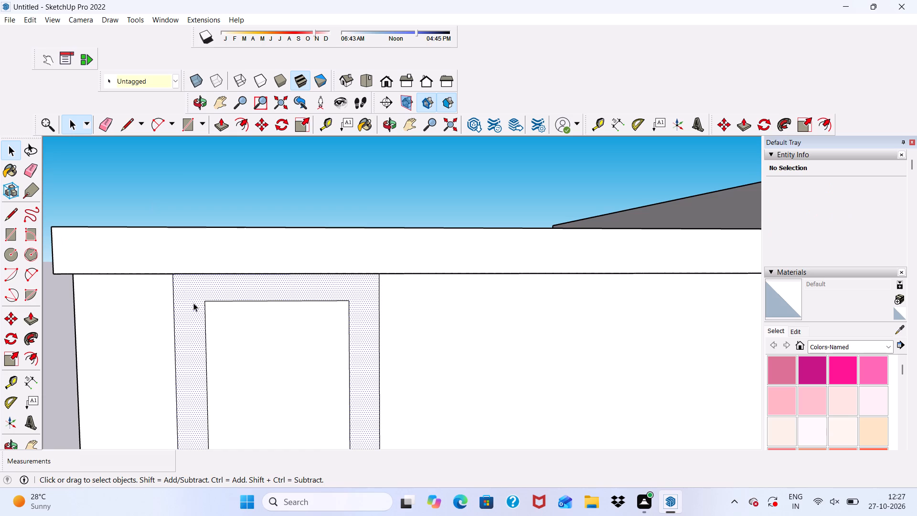
pyautogui.click(224, 127)
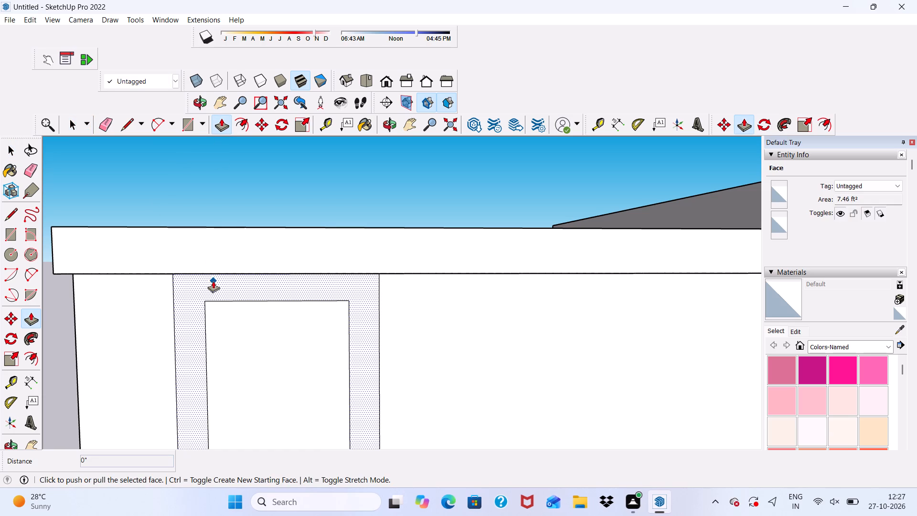
pyautogui.click(213, 281)
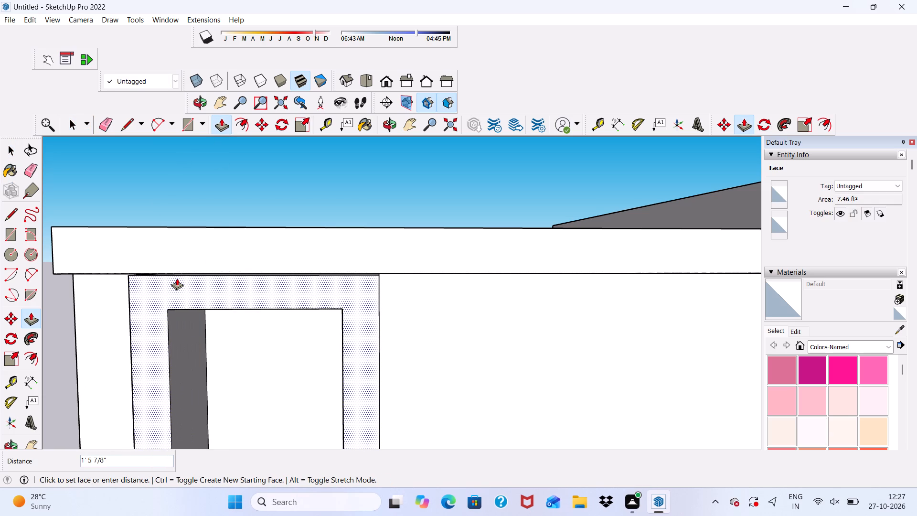
pyautogui.press('9')
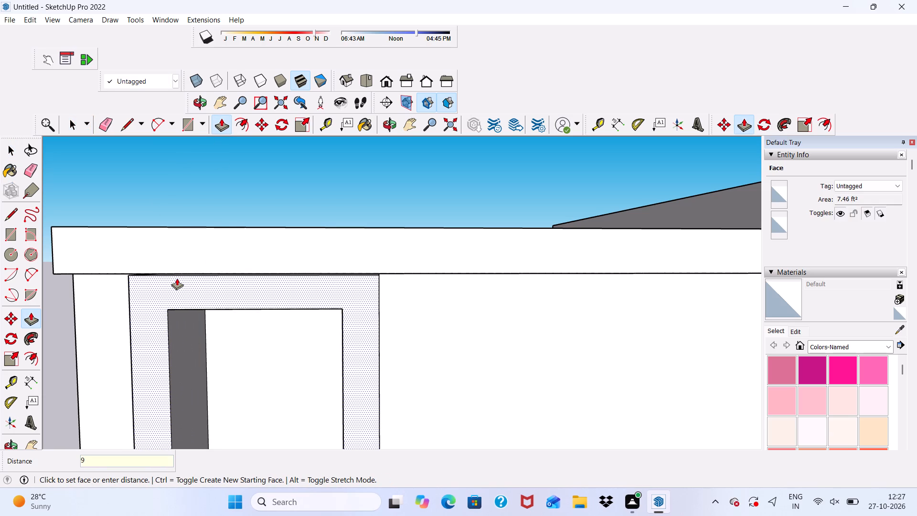
pyautogui.hotkey('shift', '"')
pyautogui.press('Return')
# Push/Pull the top face of the projecting window frame upward by about 1", beside the roof band.
pyautogui.scroll(-7, 177, 279)
pyautogui.scroll(1, 281, 284)
pyautogui.moveTo(285, 312); pyautogui.dragTo(186, 228, button='middle')
pyautogui.scroll(5, 249, 252)
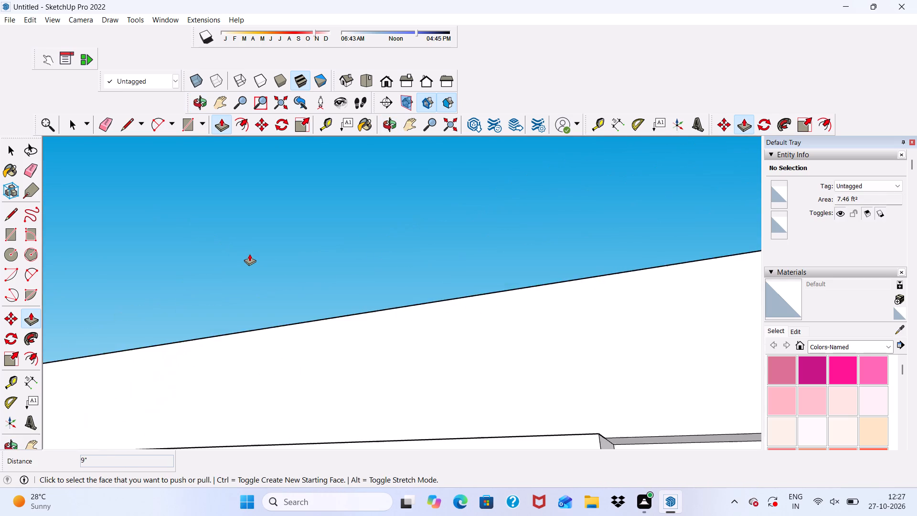
pyautogui.scroll(-1, 250, 255)
pyautogui.moveTo(250, 255); pyautogui.dragTo(188, 372, button='middle')
pyautogui.scroll(6, 230, 351)
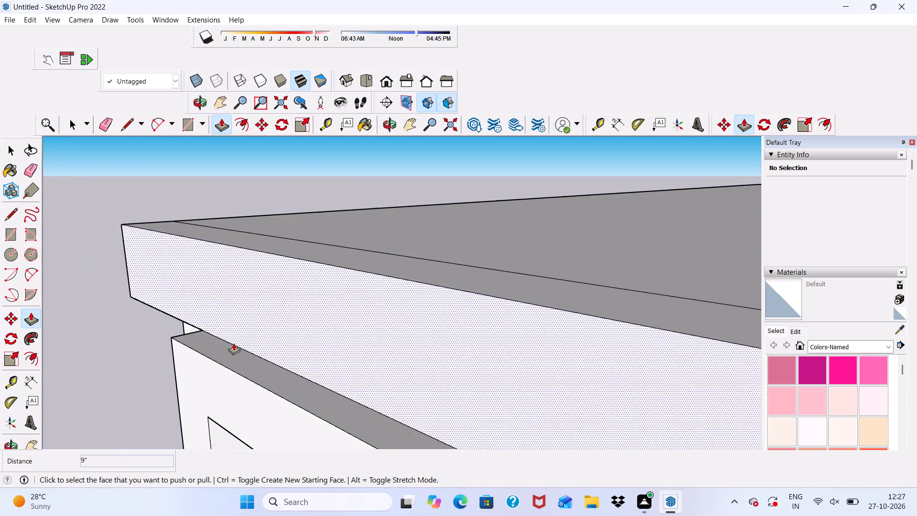
pyautogui.scroll(7, 234, 343)
pyautogui.click(222, 381)
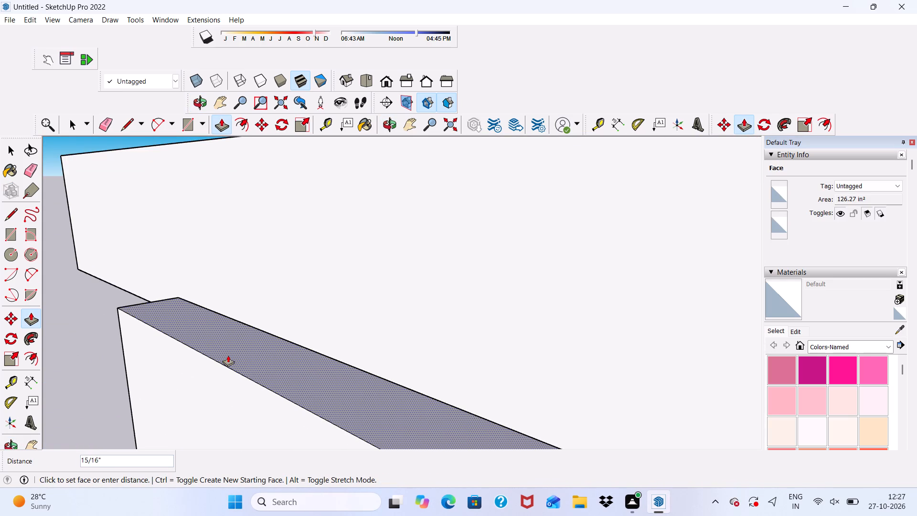
pyautogui.click(228, 355)
pyautogui.scroll(-11, 239, 297)
pyautogui.moveTo(259, 334); pyautogui.dragTo(307, 233, button='middle')
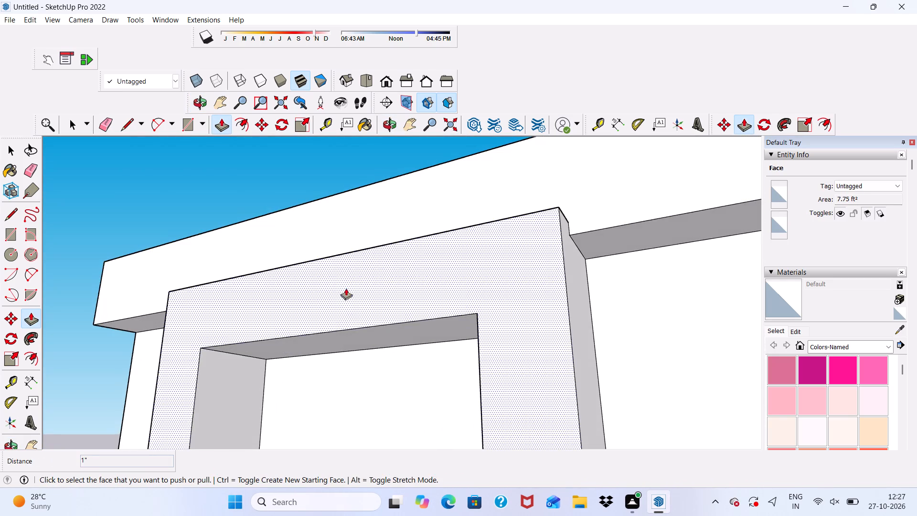
pyautogui.moveTo(352, 336); pyautogui.dragTo(380, 216, button='middle')
pyautogui.press('space')
# Examine the projecting window frame and roof band on the front wall from below and above.
pyautogui.scroll(-9, 375, 222)
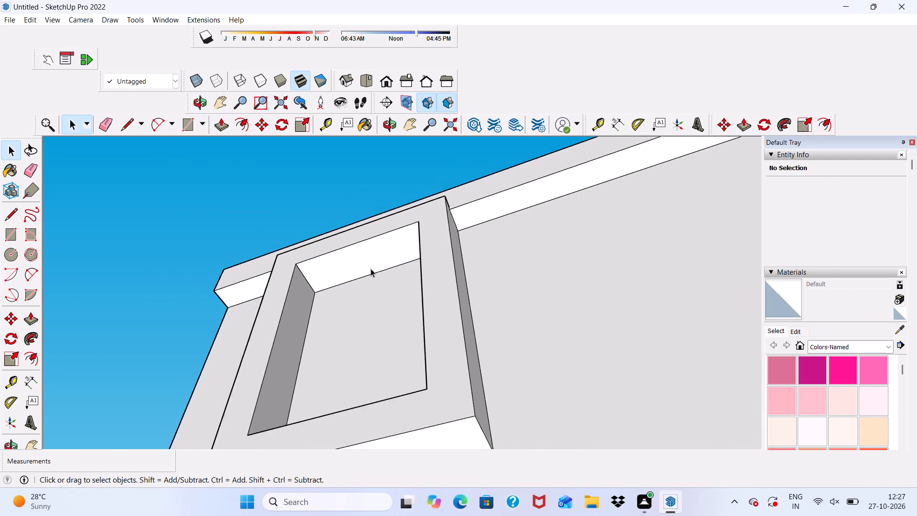
pyautogui.scroll(-2, 371, 269)
pyautogui.moveTo(371, 270); pyautogui.dragTo(359, 362, button='middle')
pyautogui.scroll(-1, 359, 362)
pyautogui.scroll(-10, 378, 318)
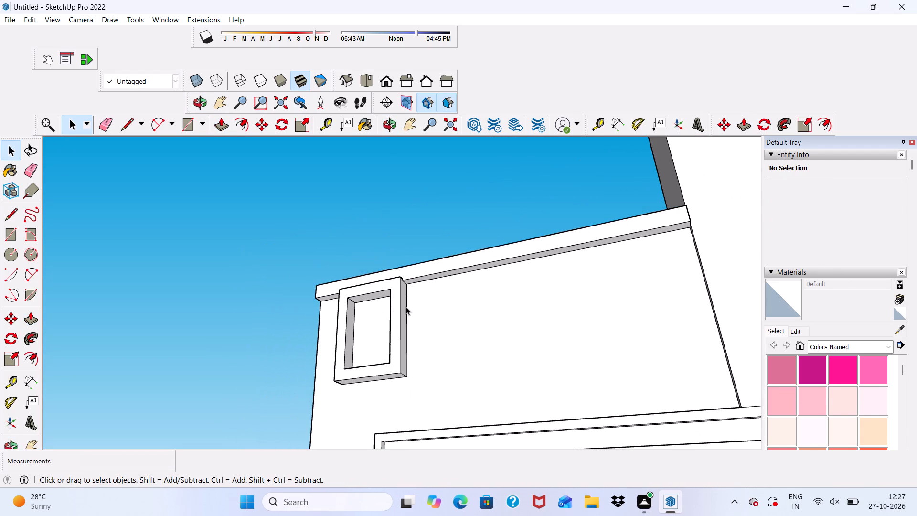
pyautogui.scroll(-2, 346, 419)
pyautogui.moveTo(355, 441); pyautogui.dragTo(339, 503, button='middle')
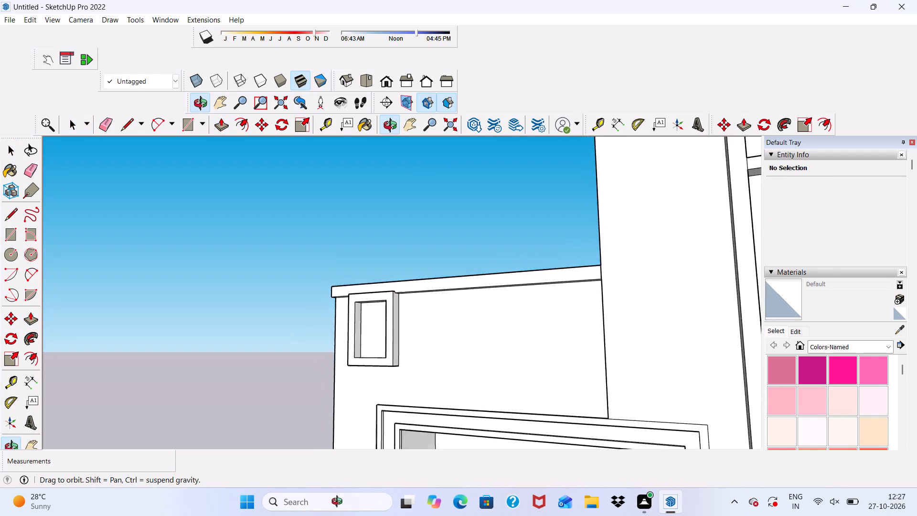
pyautogui.moveTo(339, 503); pyautogui.dragTo(169, 515, button='middle')
pyautogui.moveTo(424, 281); pyautogui.dragTo(547, 335, button='middle')
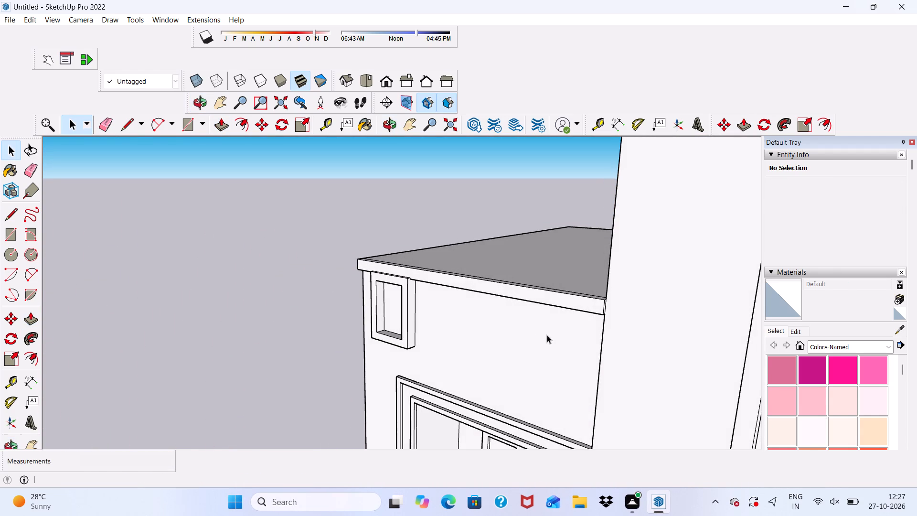
pyautogui.scroll(6, 344, 321)
pyautogui.scroll(-6, 355, 273)
pyautogui.moveTo(407, 279); pyautogui.dragTo(489, 308, button='middle')
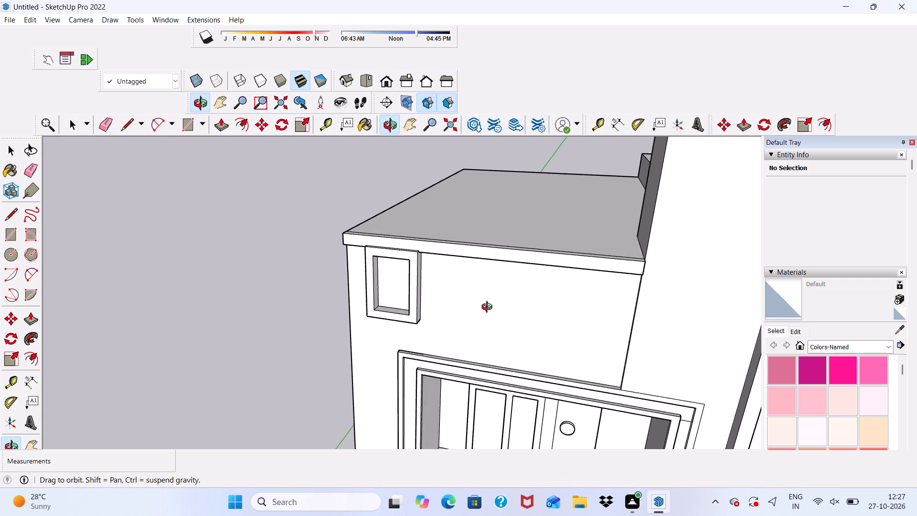
pyautogui.moveTo(489, 308); pyautogui.dragTo(466, 325, button='middle')
# Draw a rectangle about 4' 6 5/8" high and 3' 8 3/8" wide on the front wall, between the framed window and the tower.
pyautogui.scroll(6, 429, 267)
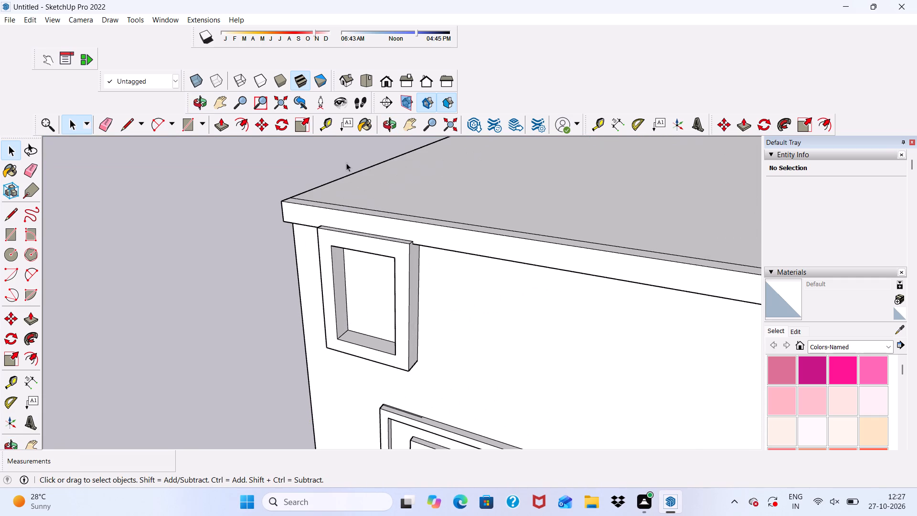
pyautogui.click(182, 129)
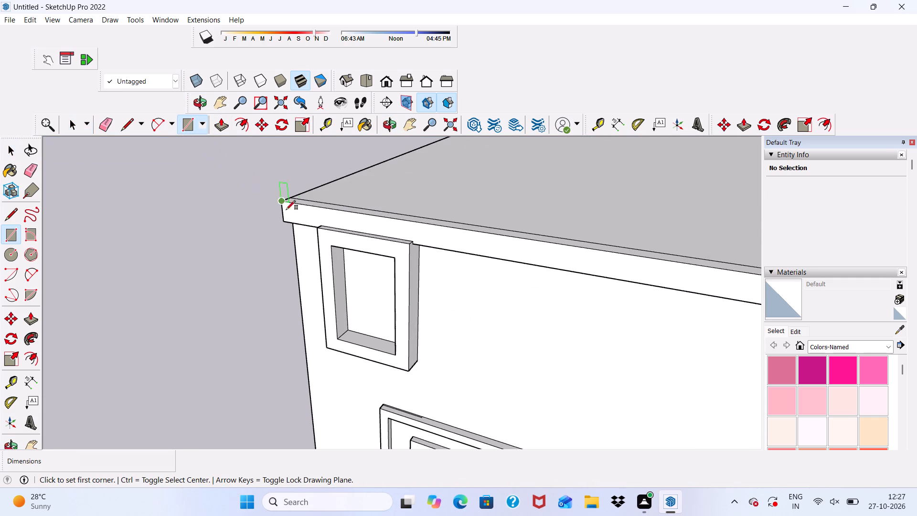
pyautogui.scroll(3, 379, 319)
pyautogui.scroll(-5, 410, 316)
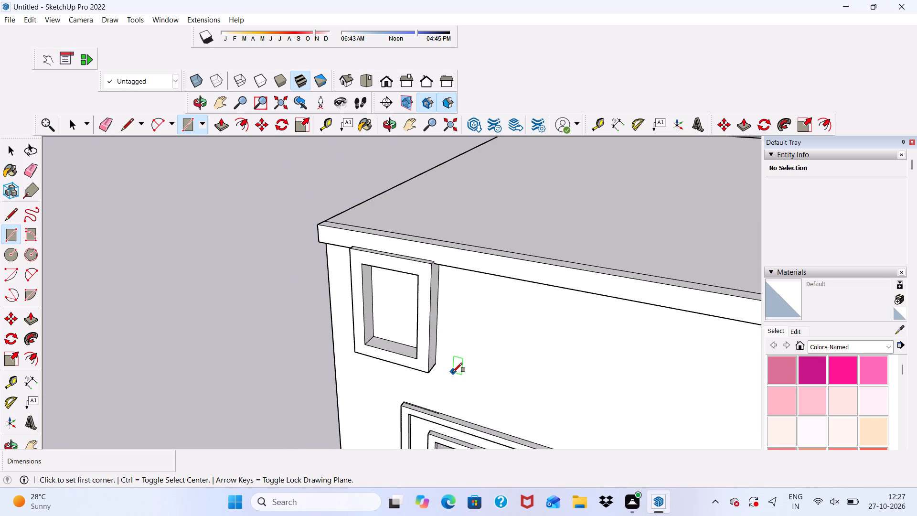
pyautogui.click(453, 374)
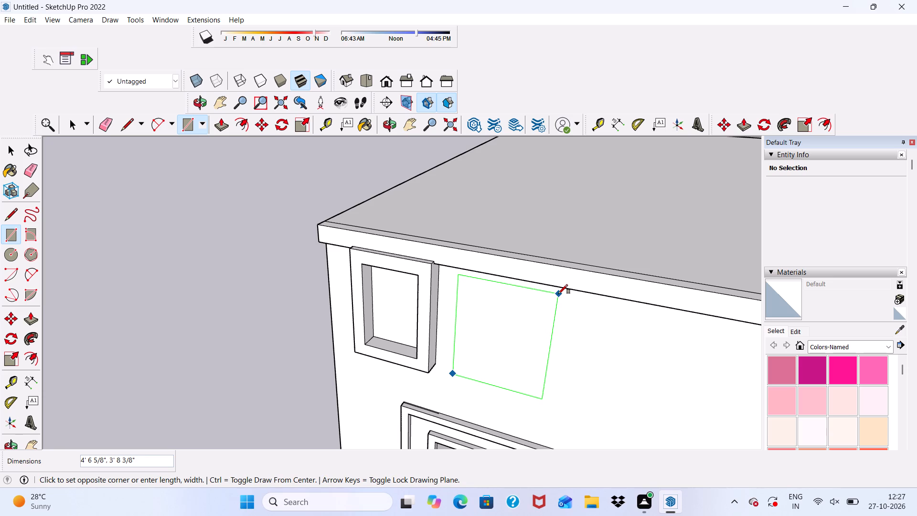
pyautogui.click(558, 294)
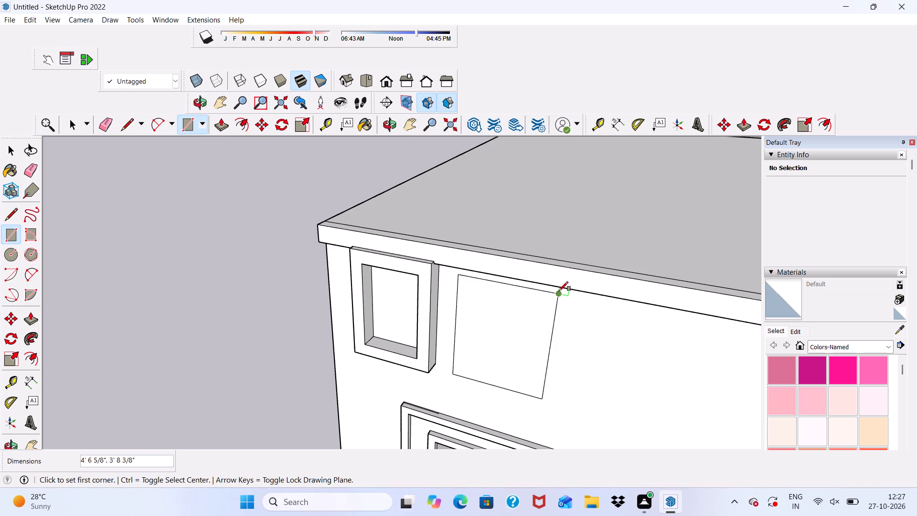
# Push/Pull the new rectangle outward by 9", flush with the neighbouring window frame.
pyautogui.click(220, 126)
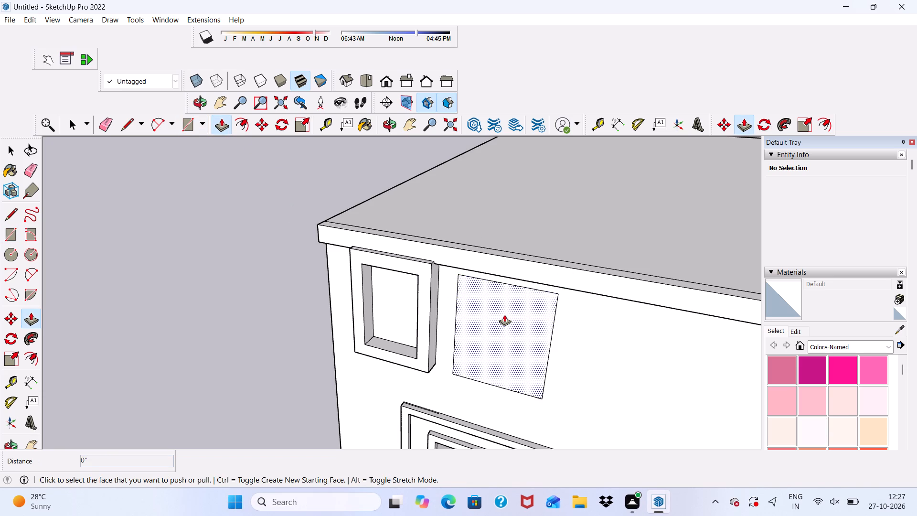
pyautogui.click(504, 314)
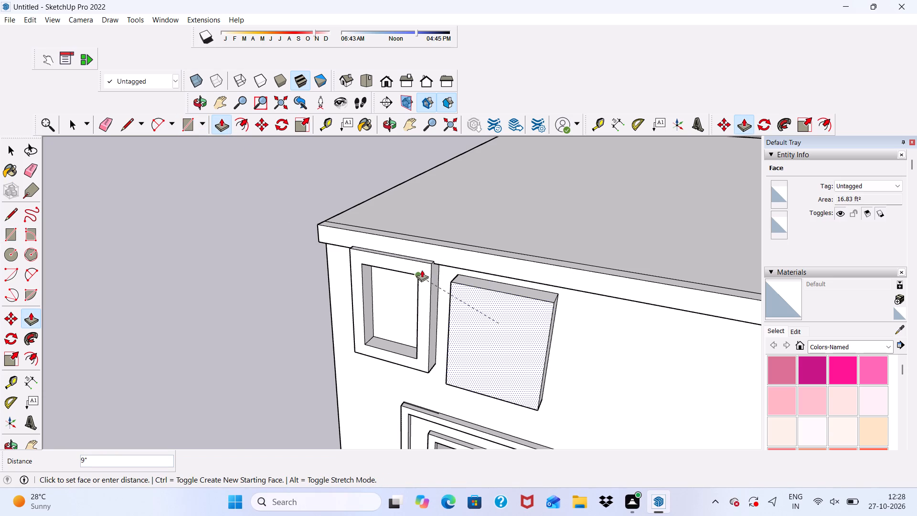
pyautogui.click(434, 279)
pyautogui.scroll(-1, 441, 320)
# Push/Pull the top face of the projecting panel upward by about 5 7/8" to the roof band.
pyautogui.moveTo(452, 345); pyautogui.dragTo(458, 263, button='middle')
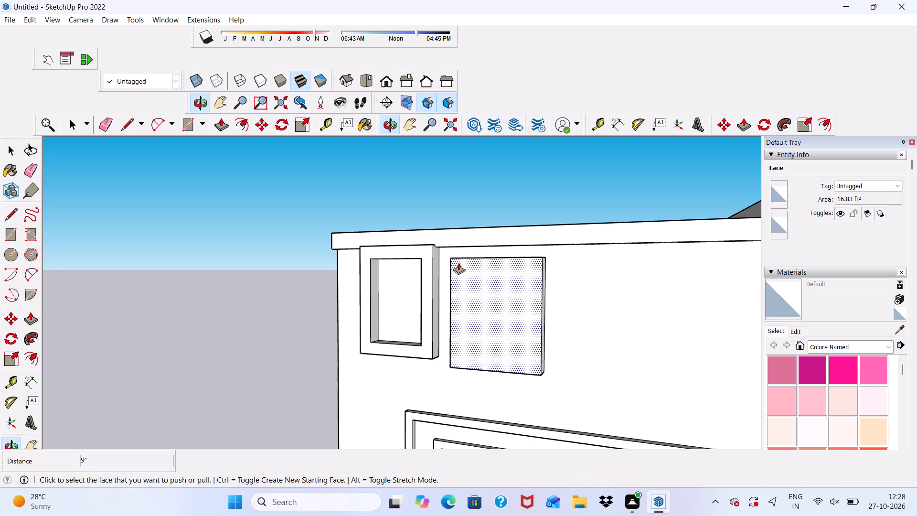
pyautogui.moveTo(506, 243); pyautogui.dragTo(481, 385, button='middle')
pyautogui.scroll(9, 482, 319)
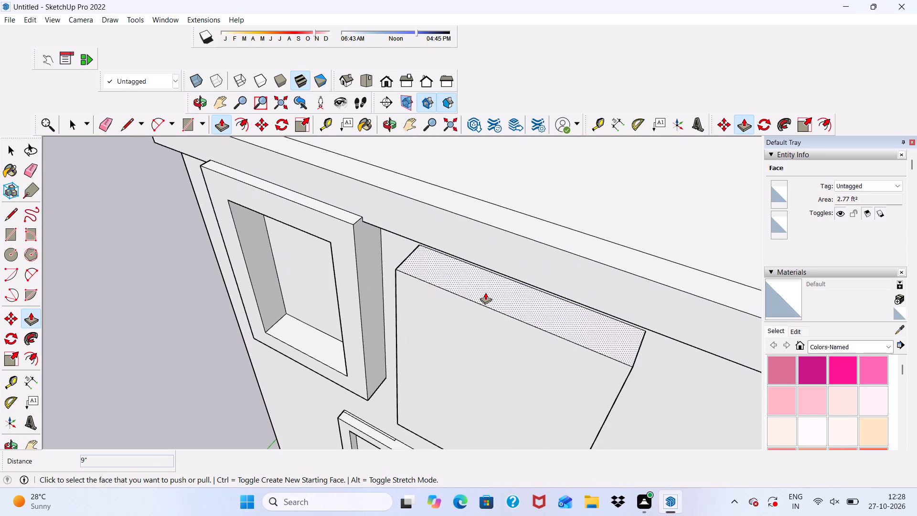
pyautogui.click(485, 292)
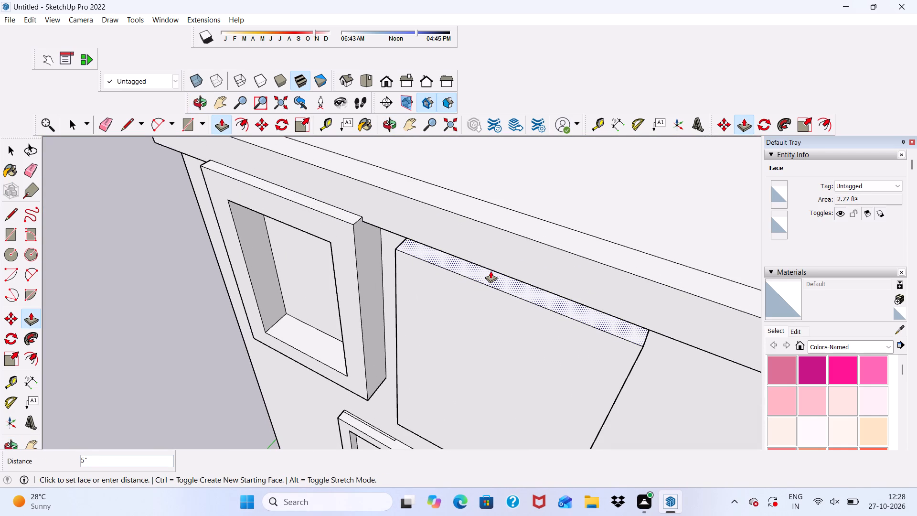
pyautogui.click(496, 262)
# Widen the projecting panel toward the tower by pulling its side face out about 6 5/8".
pyautogui.scroll(-4, 496, 262)
pyautogui.moveTo(492, 276); pyautogui.dragTo(517, 147, button='middle')
pyautogui.scroll(5, 517, 147)
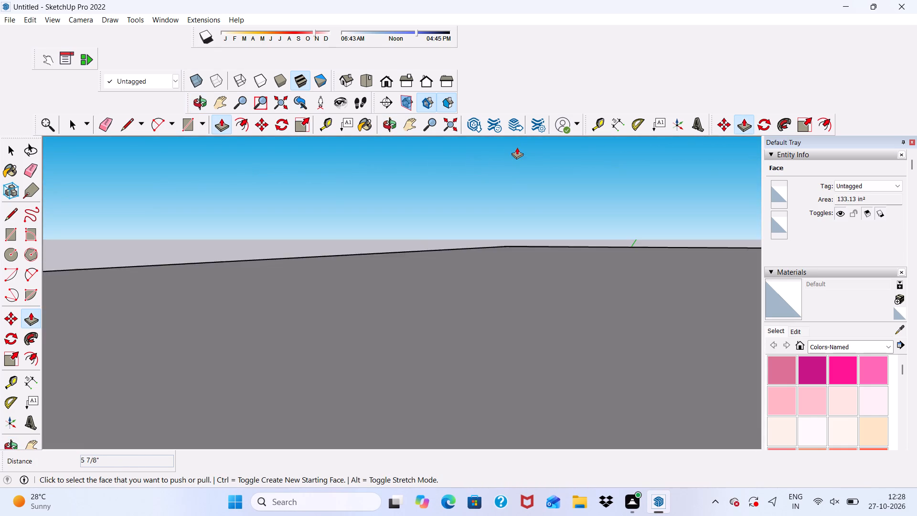
pyautogui.scroll(-11, 512, 150)
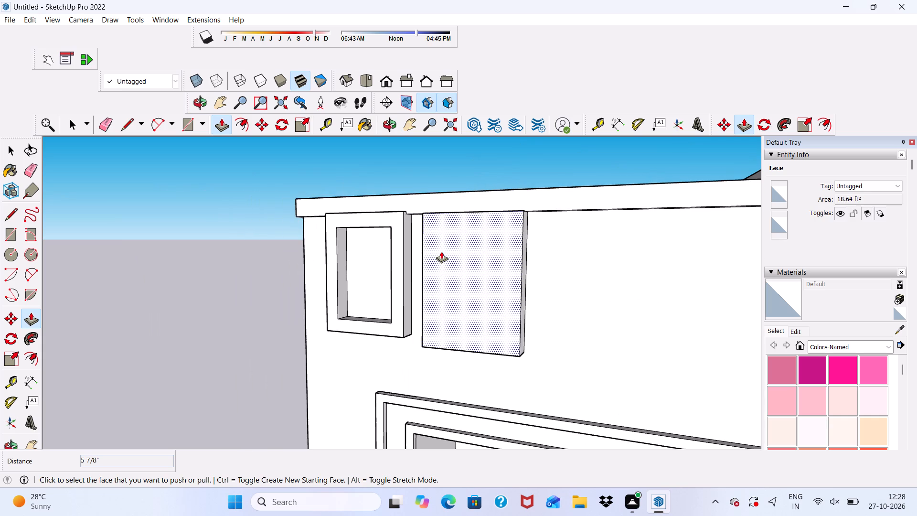
pyautogui.moveTo(441, 251); pyautogui.dragTo(448, 295, button='middle')
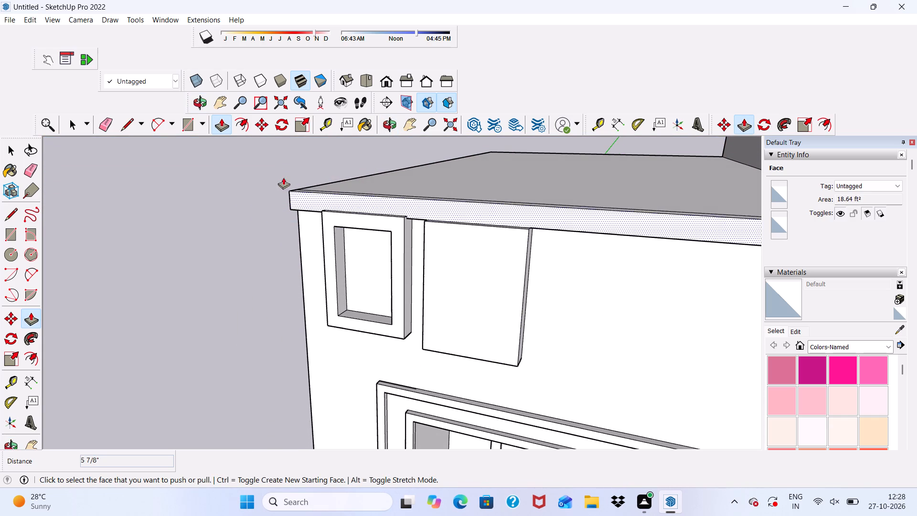
pyautogui.moveTo(548, 380); pyautogui.dragTo(469, 388, button='middle')
pyautogui.scroll(9, 468, 371)
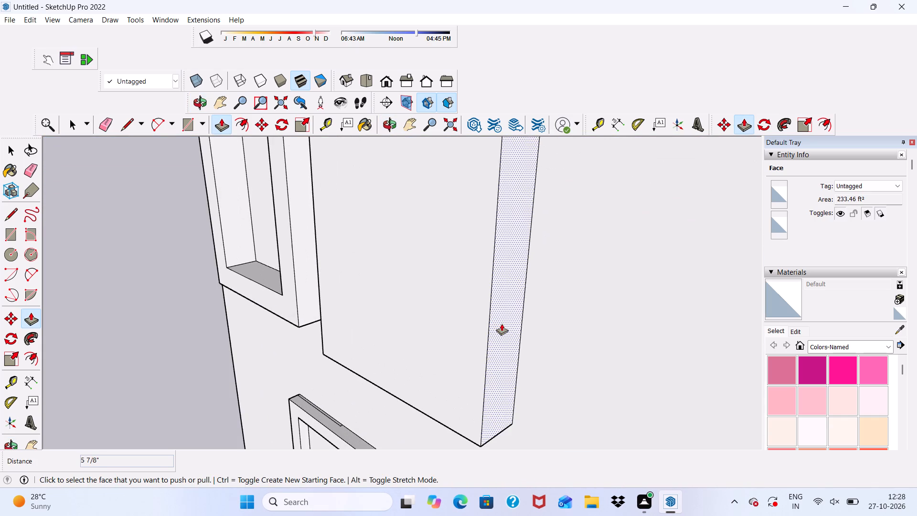
pyautogui.click(501, 323)
pyautogui.click(540, 336)
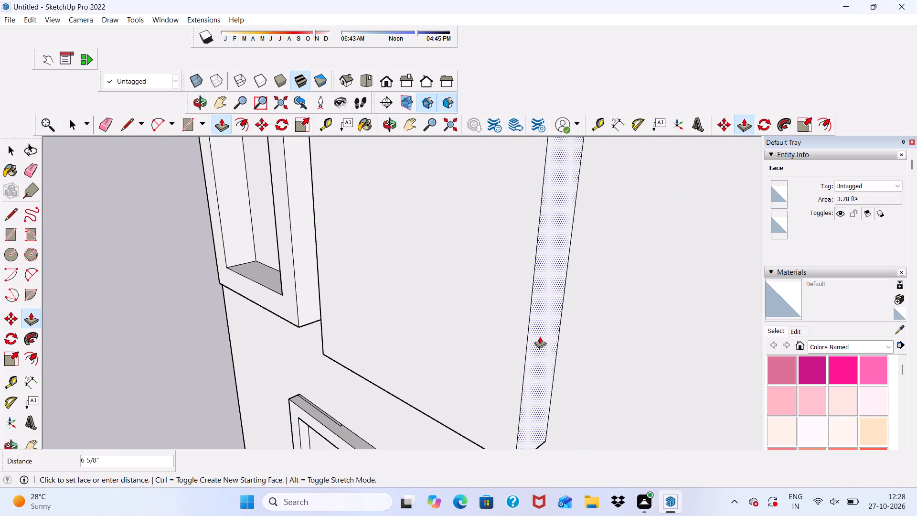
# Push/Pull the bottom face of the projecting panel downward by about 1 5/8".
pyautogui.scroll(-5, 522, 317)
pyautogui.moveTo(512, 325); pyautogui.dragTo(556, 235, button='middle')
pyautogui.scroll(5, 424, 349)
pyautogui.moveTo(420, 332); pyautogui.dragTo(426, 266, button='middle')
pyautogui.scroll(4, 417, 289)
pyautogui.click(417, 289)
pyautogui.click(417, 302)
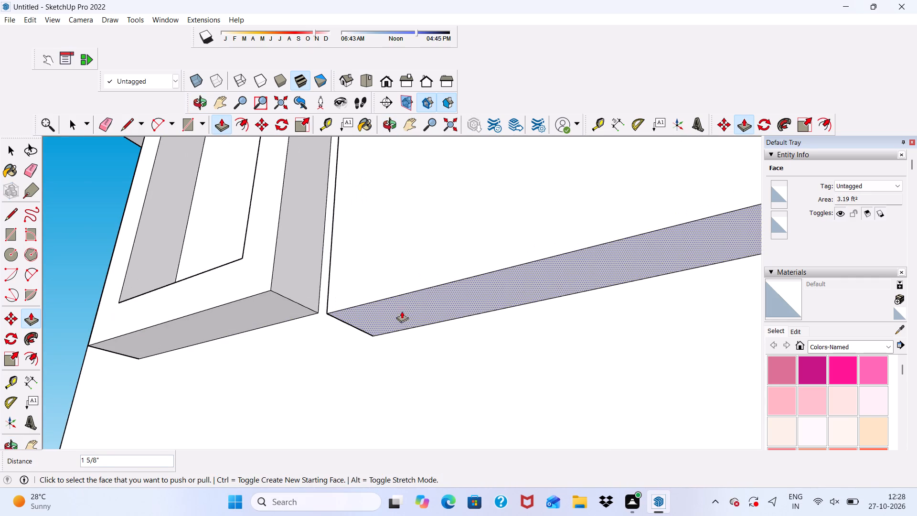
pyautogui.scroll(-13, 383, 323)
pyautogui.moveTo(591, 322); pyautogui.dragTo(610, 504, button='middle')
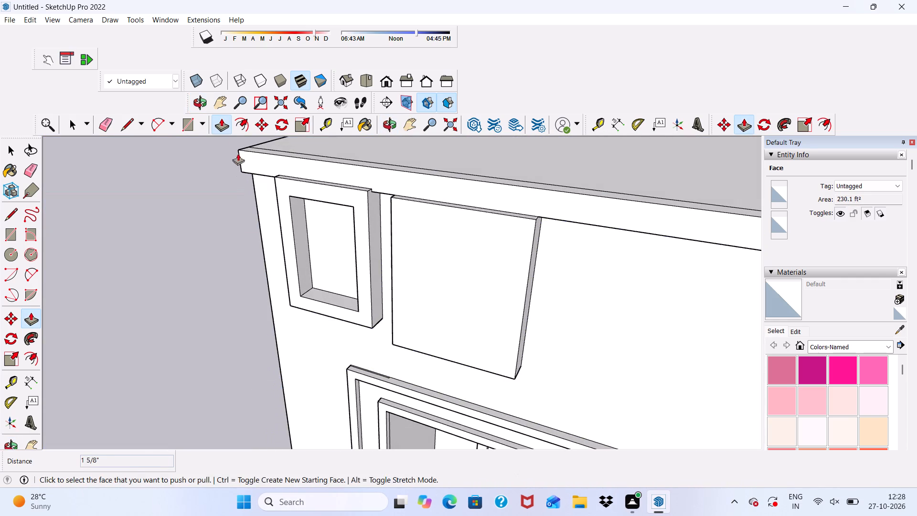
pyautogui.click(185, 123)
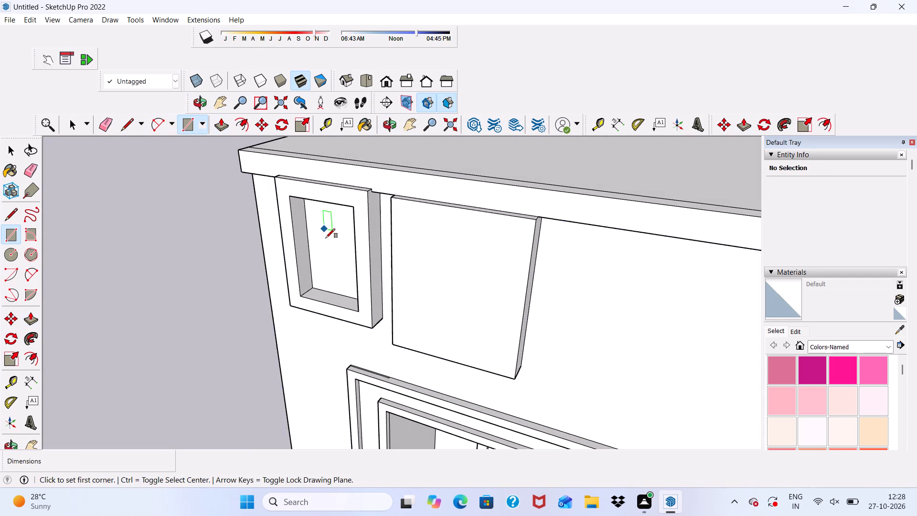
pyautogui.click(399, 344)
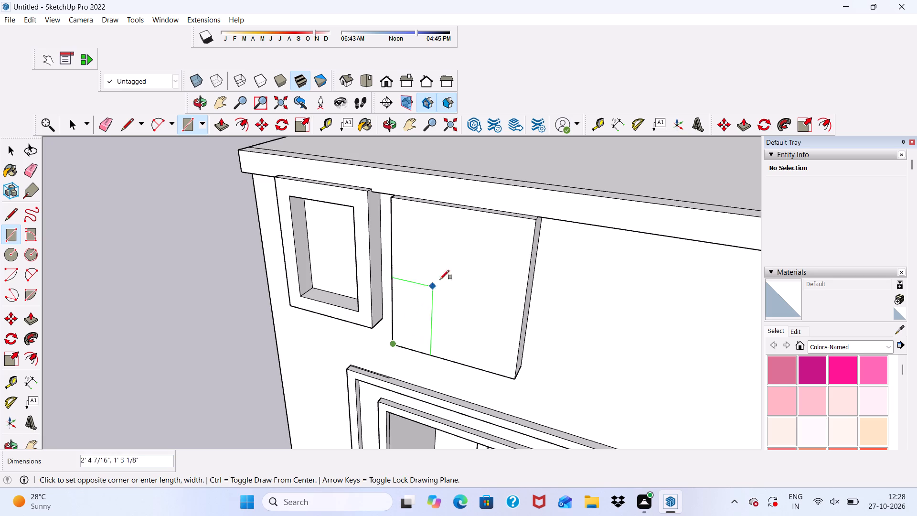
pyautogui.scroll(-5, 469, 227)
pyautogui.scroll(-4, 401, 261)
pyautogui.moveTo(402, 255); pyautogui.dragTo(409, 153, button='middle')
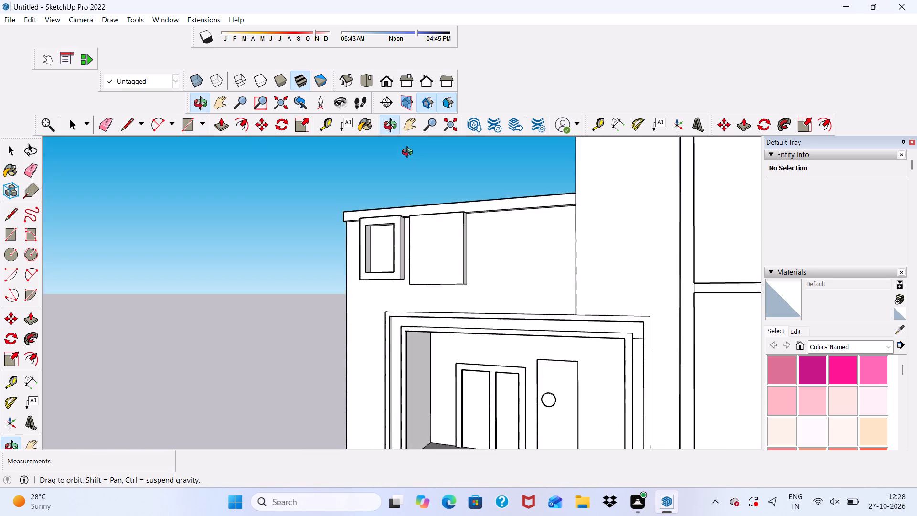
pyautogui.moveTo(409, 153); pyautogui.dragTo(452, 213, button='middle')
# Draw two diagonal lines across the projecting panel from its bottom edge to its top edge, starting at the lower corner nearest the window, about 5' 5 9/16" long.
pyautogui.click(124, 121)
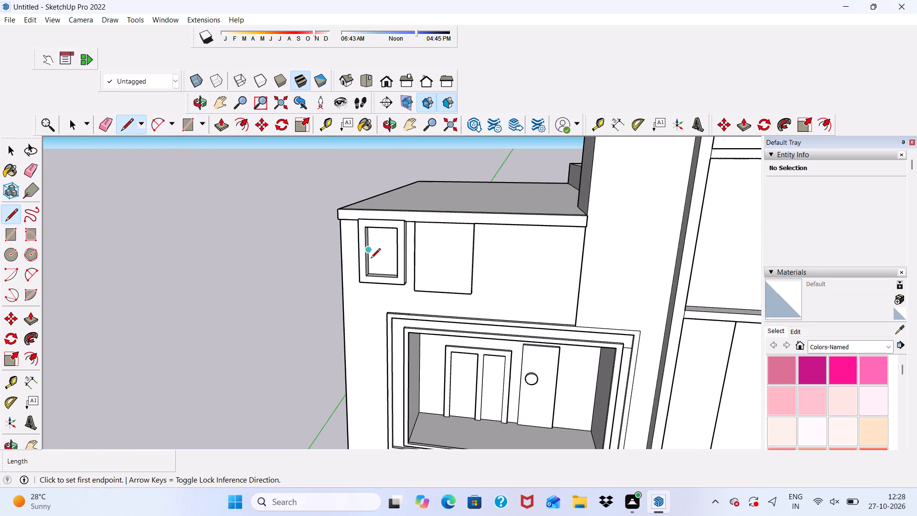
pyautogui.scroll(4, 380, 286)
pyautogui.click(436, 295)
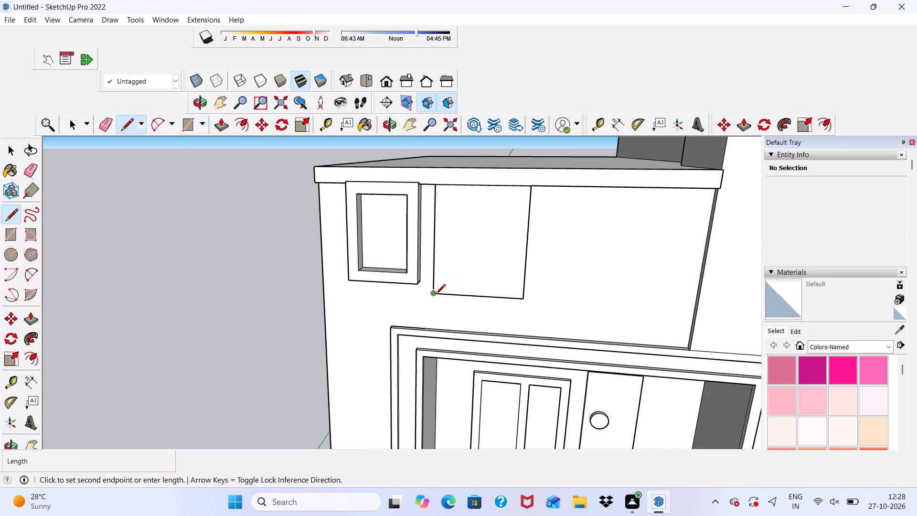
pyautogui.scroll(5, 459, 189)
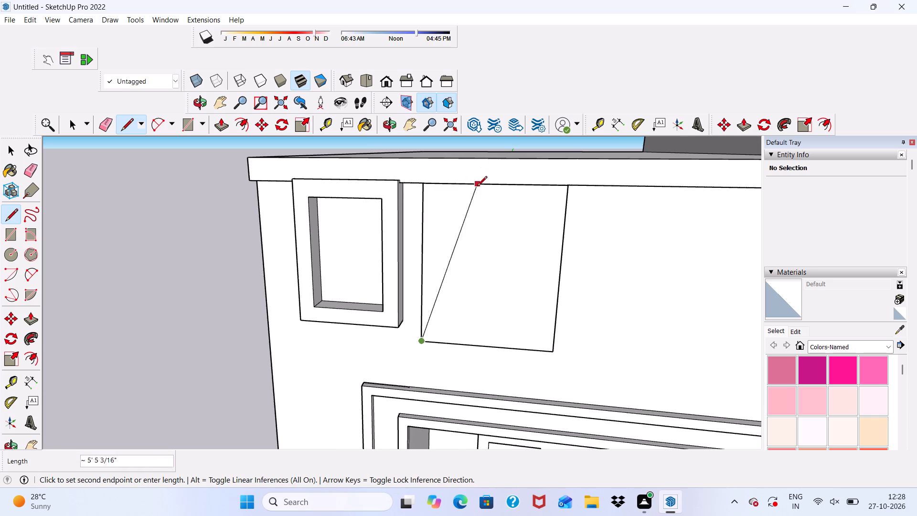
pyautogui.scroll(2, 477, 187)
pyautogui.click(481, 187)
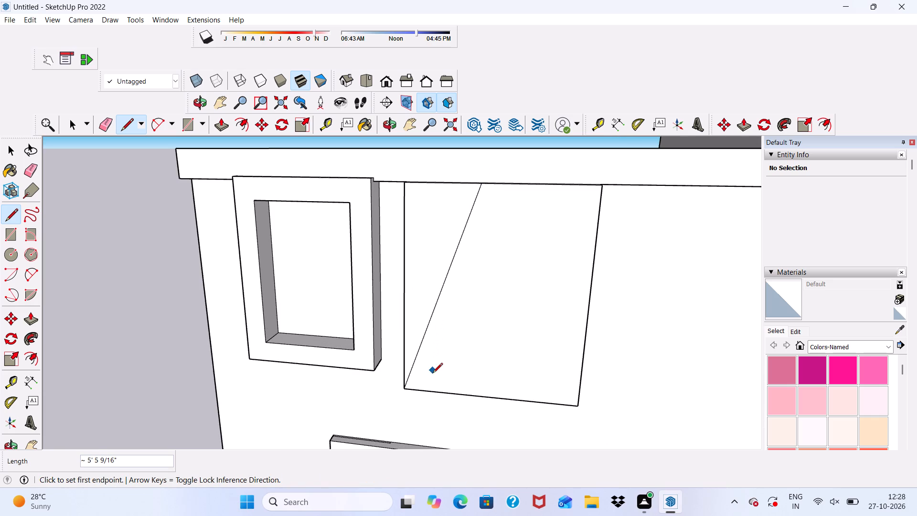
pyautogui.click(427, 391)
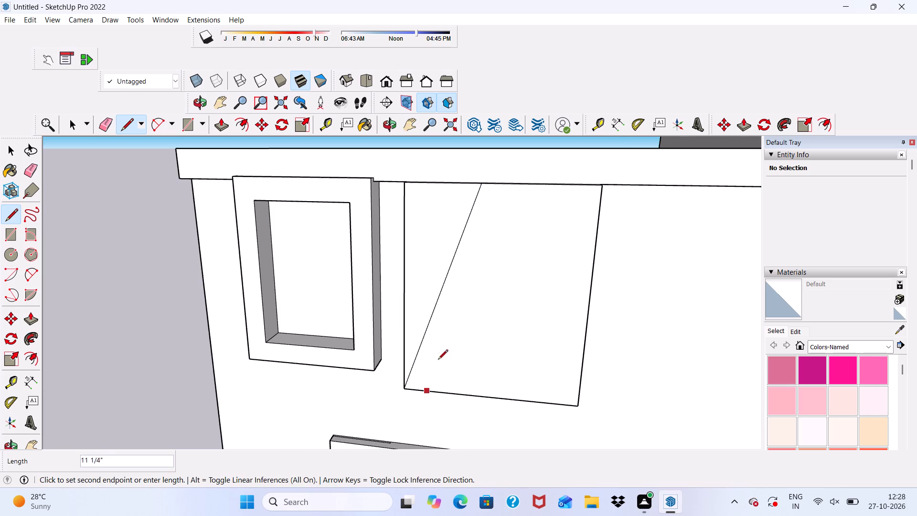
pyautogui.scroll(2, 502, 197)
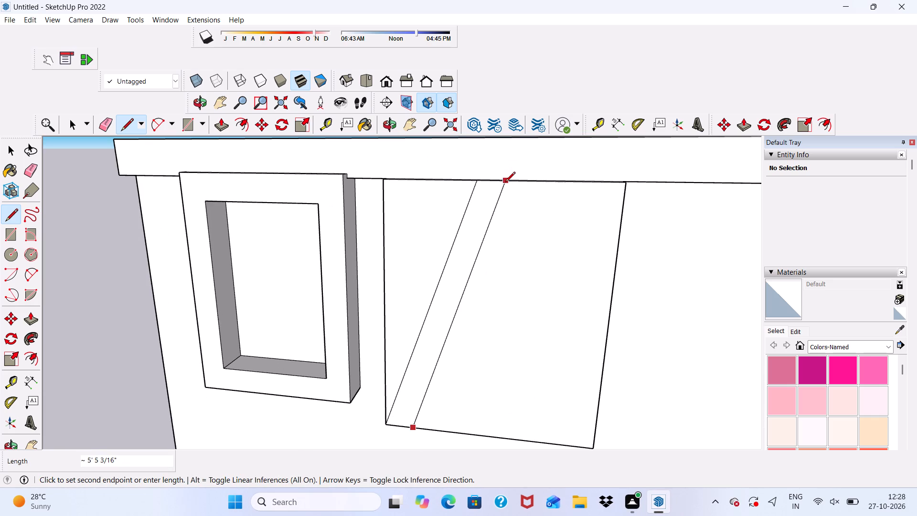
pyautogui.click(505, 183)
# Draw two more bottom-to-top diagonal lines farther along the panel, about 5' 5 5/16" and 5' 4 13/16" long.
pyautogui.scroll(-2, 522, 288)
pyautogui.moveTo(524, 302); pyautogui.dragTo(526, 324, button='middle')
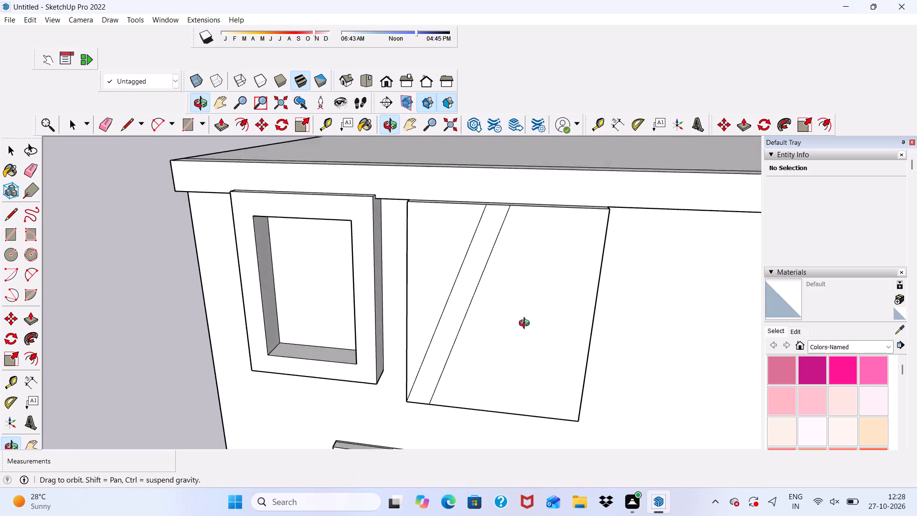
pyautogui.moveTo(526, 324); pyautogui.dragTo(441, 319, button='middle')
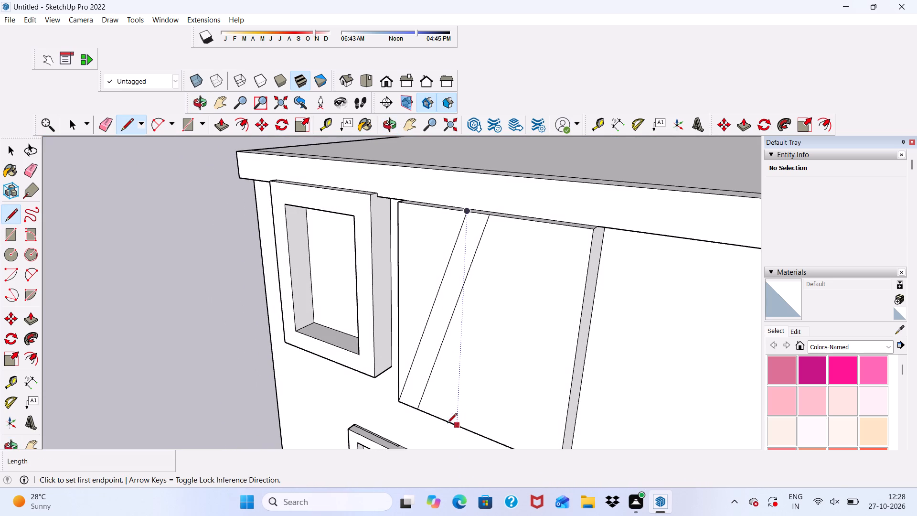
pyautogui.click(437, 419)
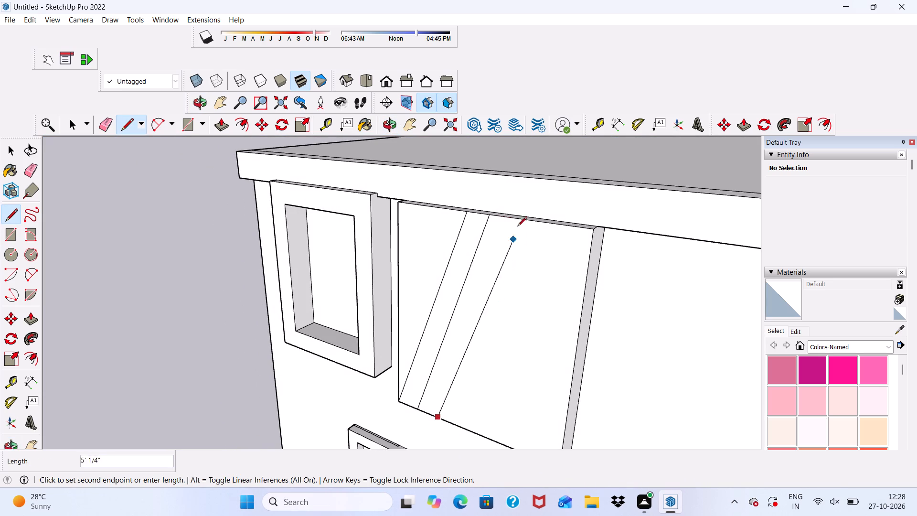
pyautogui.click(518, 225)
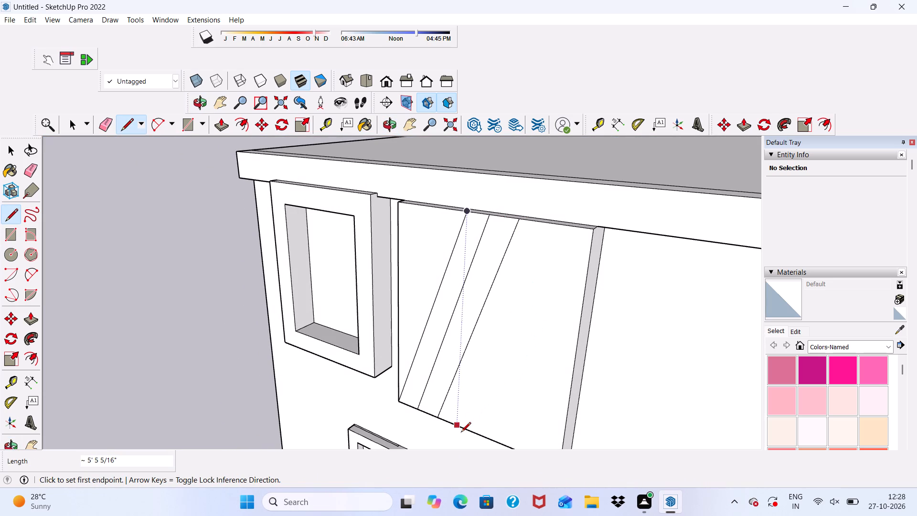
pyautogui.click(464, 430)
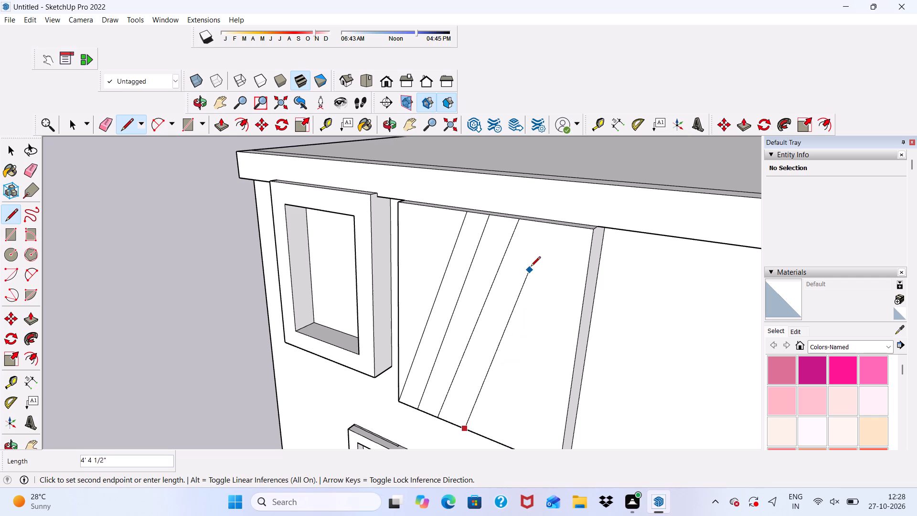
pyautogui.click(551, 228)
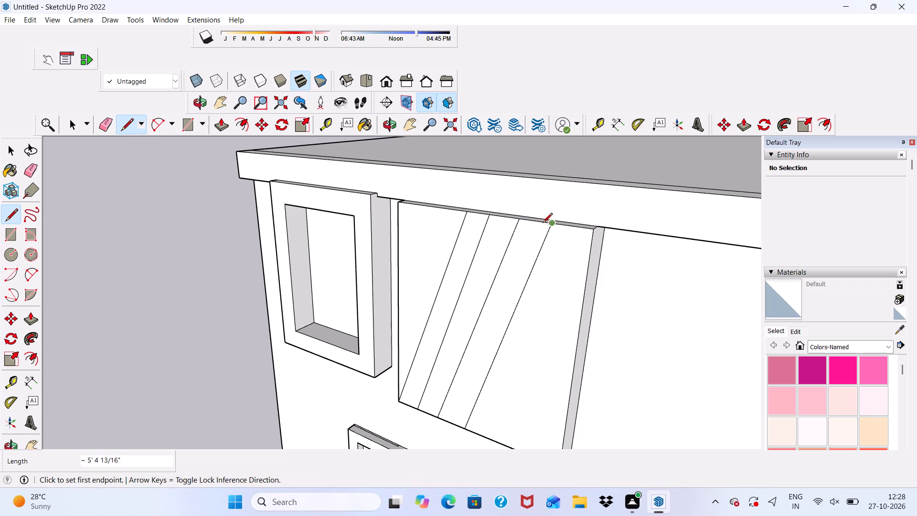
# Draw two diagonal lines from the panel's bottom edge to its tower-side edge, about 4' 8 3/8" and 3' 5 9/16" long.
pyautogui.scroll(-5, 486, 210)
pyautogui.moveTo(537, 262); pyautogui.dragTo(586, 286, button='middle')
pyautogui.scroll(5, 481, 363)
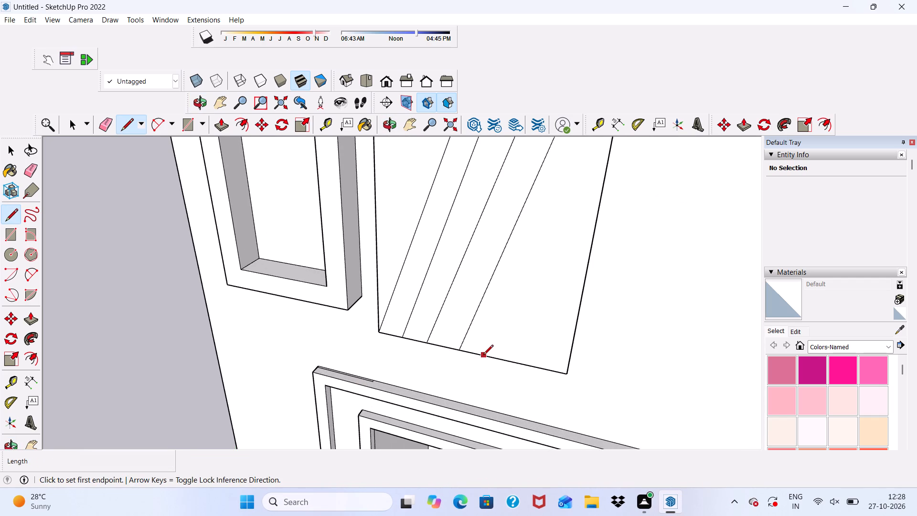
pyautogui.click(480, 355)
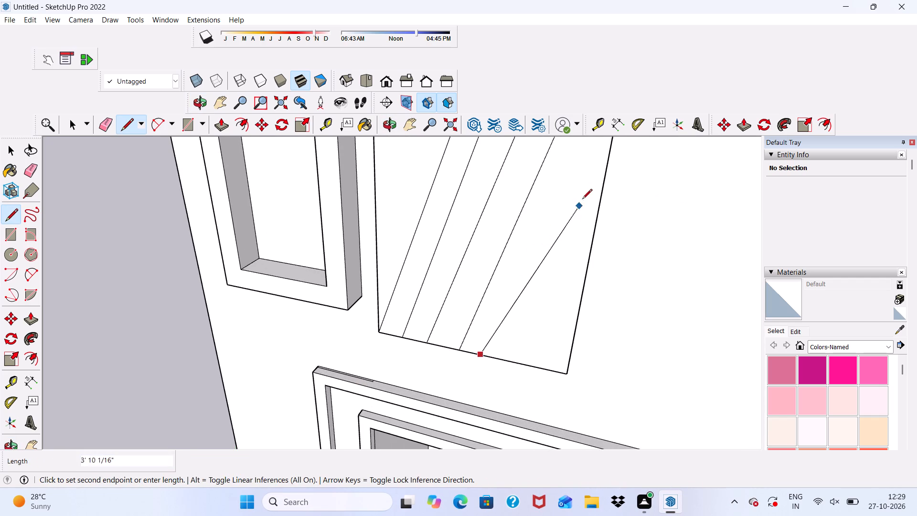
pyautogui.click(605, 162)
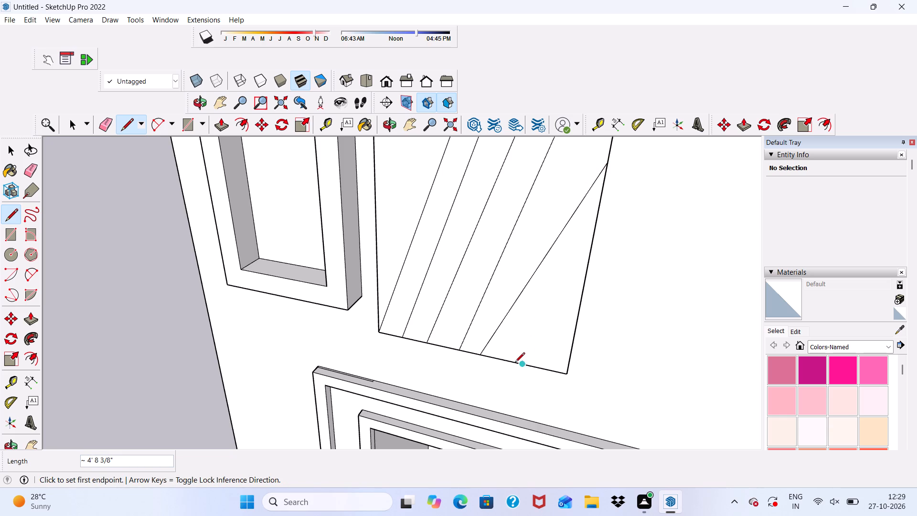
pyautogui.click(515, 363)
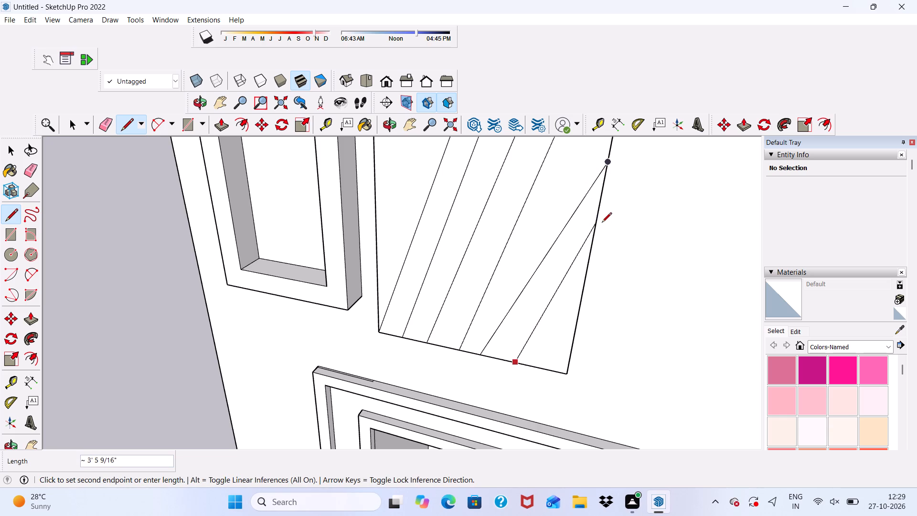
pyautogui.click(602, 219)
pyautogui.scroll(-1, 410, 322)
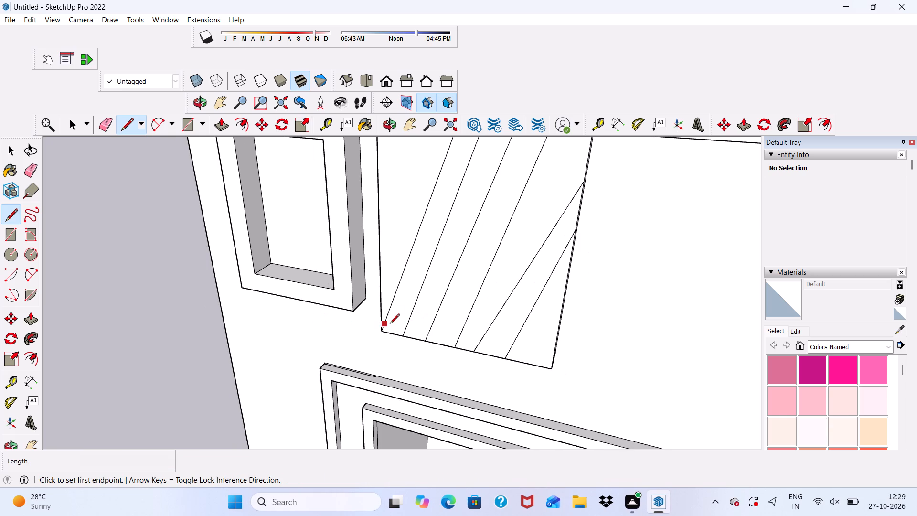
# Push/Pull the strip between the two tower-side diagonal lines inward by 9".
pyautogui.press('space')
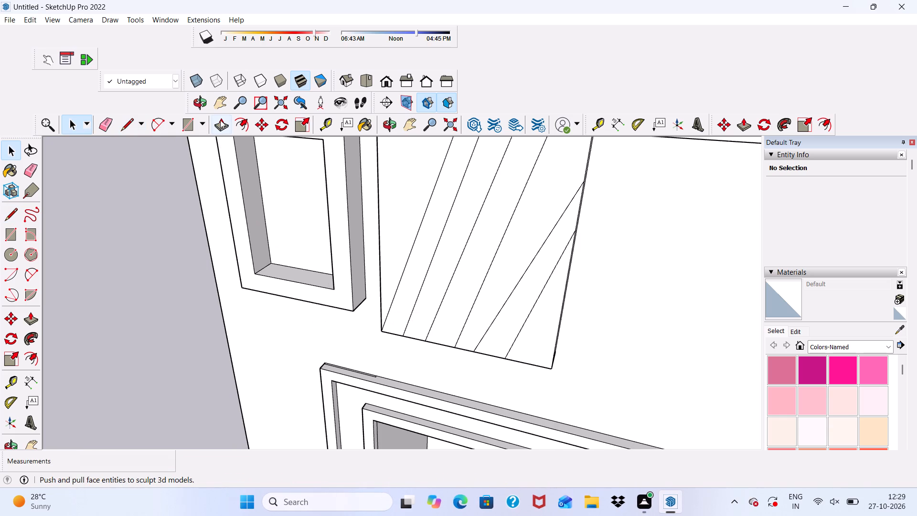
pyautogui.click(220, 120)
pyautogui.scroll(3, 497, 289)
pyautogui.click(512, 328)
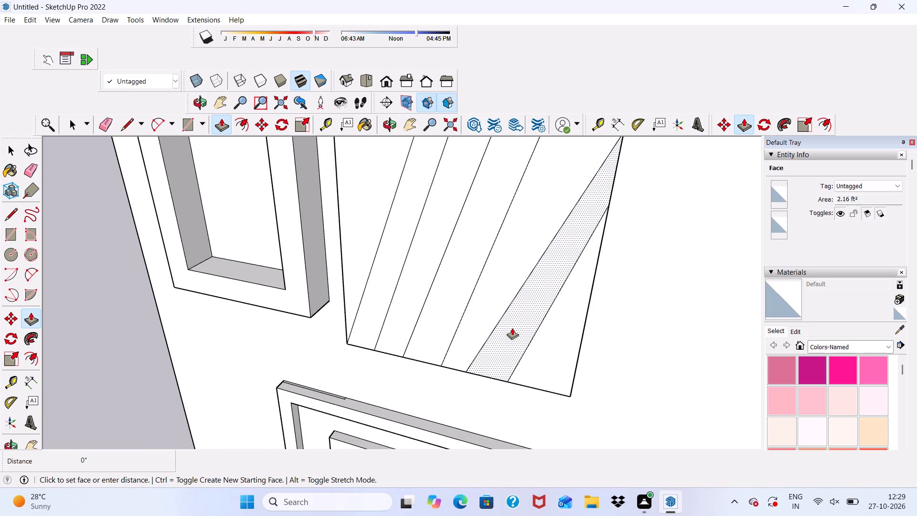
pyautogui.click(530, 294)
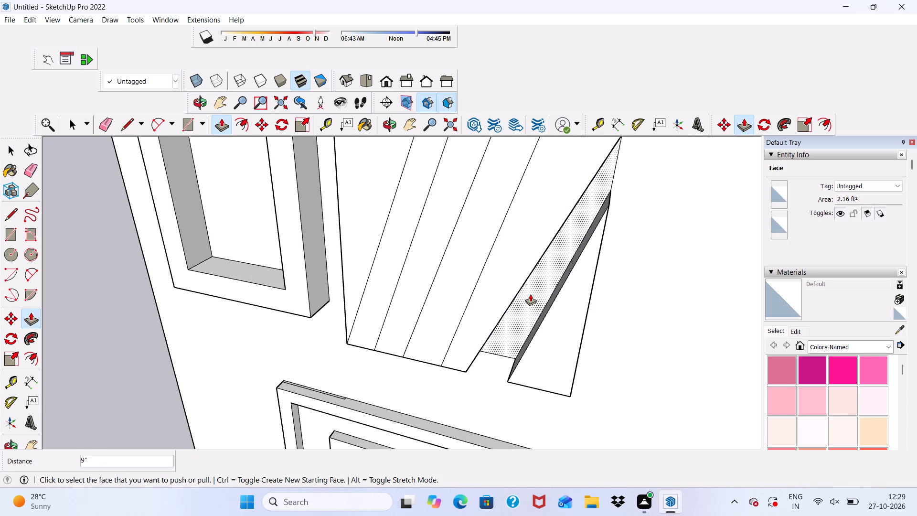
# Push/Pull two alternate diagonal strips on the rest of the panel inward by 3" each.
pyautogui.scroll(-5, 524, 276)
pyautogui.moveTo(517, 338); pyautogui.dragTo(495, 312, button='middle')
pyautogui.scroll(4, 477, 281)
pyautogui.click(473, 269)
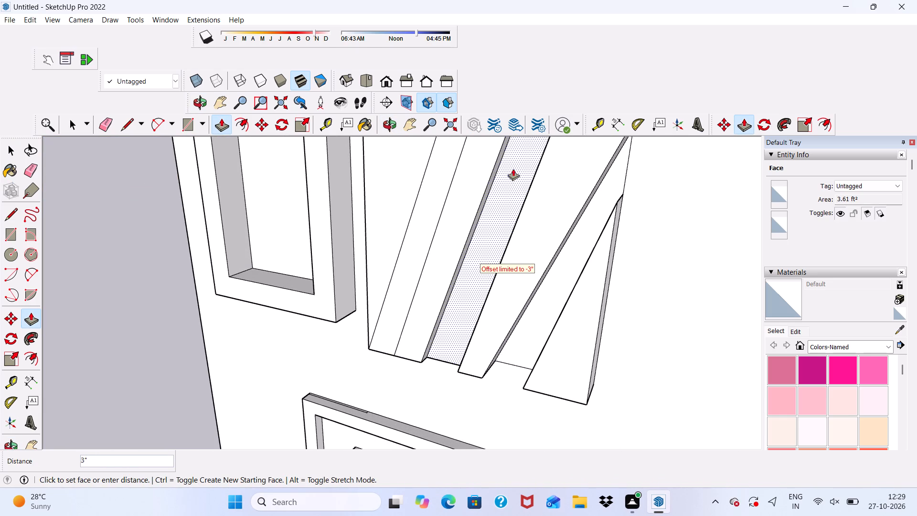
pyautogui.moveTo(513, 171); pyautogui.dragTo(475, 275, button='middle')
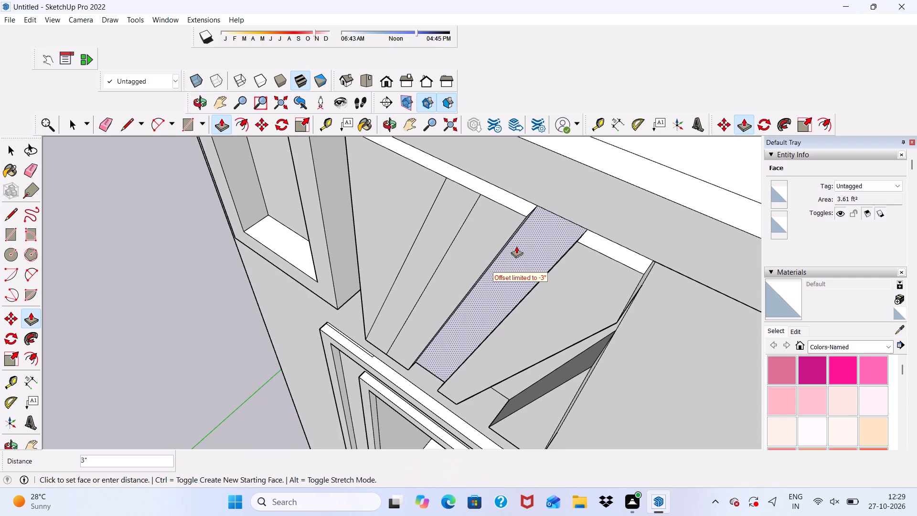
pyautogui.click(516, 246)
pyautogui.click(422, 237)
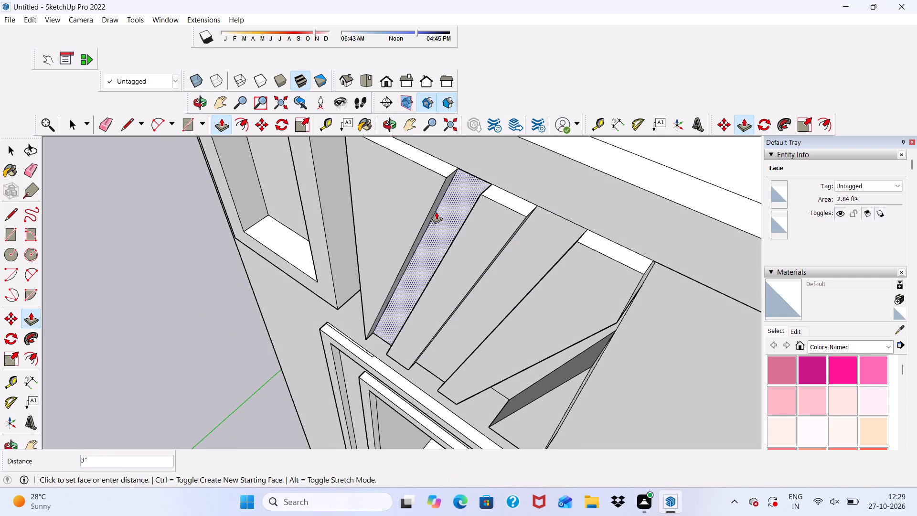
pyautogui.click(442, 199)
# Examine the diagonally grooved panel up close and in relation to the whole front facade.
pyautogui.scroll(-6, 454, 145)
pyautogui.moveTo(474, 295); pyautogui.dragTo(577, 176, button='middle')
pyautogui.scroll(1, 577, 176)
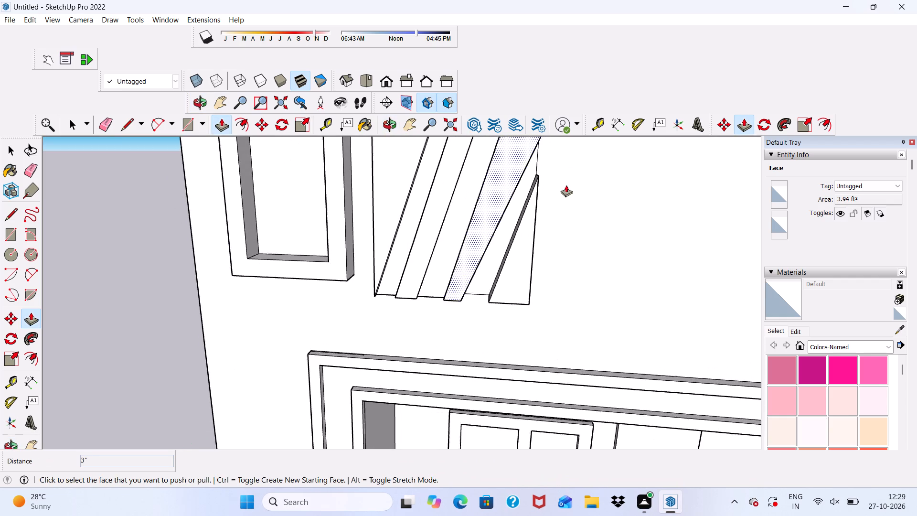
pyautogui.scroll(-5, 510, 280)
pyautogui.moveTo(484, 388); pyautogui.dragTo(435, 348, button='middle')
pyautogui.press('space')
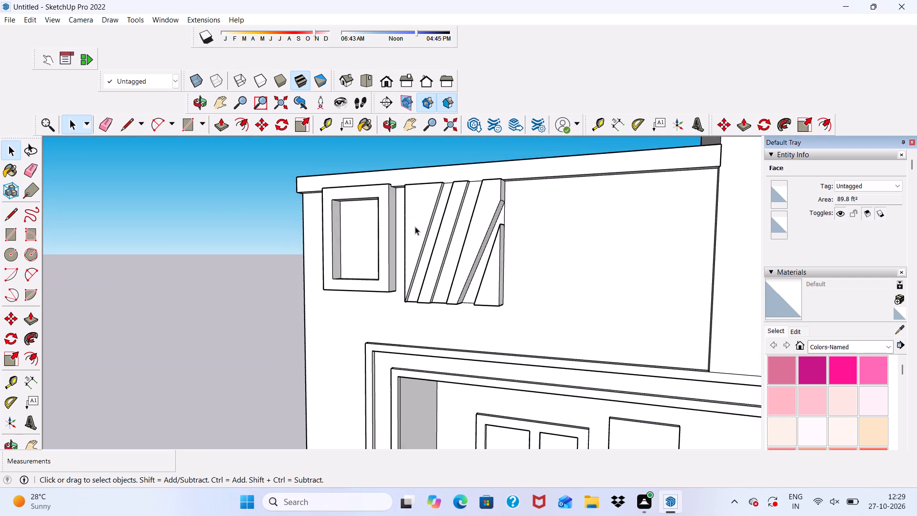
pyautogui.scroll(-8, 415, 222)
pyautogui.moveTo(443, 318); pyautogui.dragTo(408, 327, button='middle')
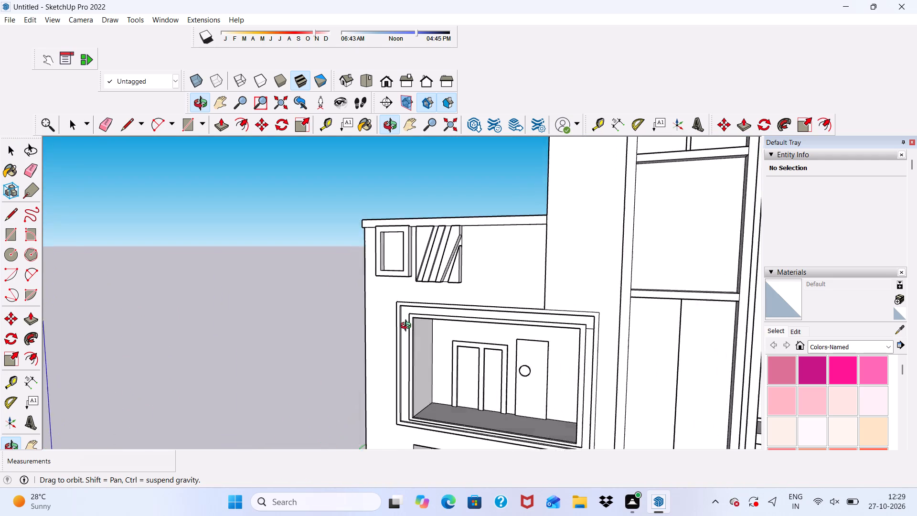
pyautogui.moveTo(408, 327); pyautogui.dragTo(406, 327, button='middle')
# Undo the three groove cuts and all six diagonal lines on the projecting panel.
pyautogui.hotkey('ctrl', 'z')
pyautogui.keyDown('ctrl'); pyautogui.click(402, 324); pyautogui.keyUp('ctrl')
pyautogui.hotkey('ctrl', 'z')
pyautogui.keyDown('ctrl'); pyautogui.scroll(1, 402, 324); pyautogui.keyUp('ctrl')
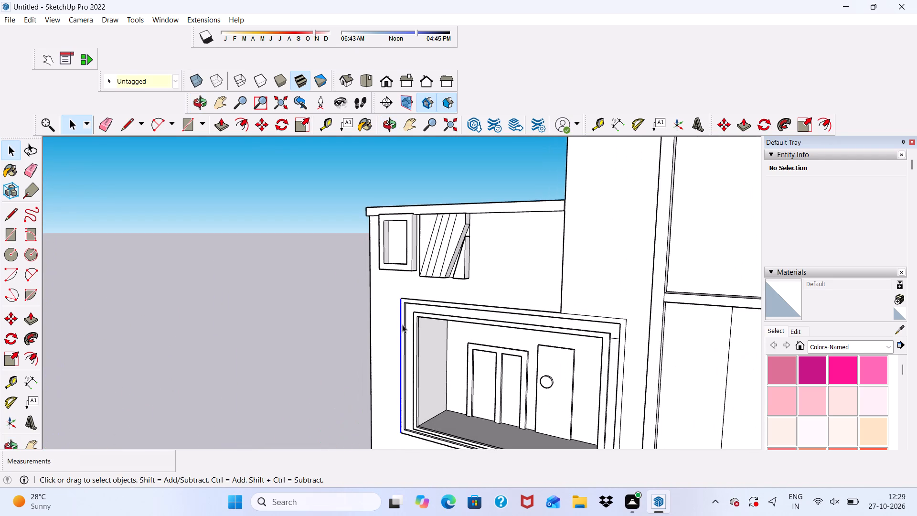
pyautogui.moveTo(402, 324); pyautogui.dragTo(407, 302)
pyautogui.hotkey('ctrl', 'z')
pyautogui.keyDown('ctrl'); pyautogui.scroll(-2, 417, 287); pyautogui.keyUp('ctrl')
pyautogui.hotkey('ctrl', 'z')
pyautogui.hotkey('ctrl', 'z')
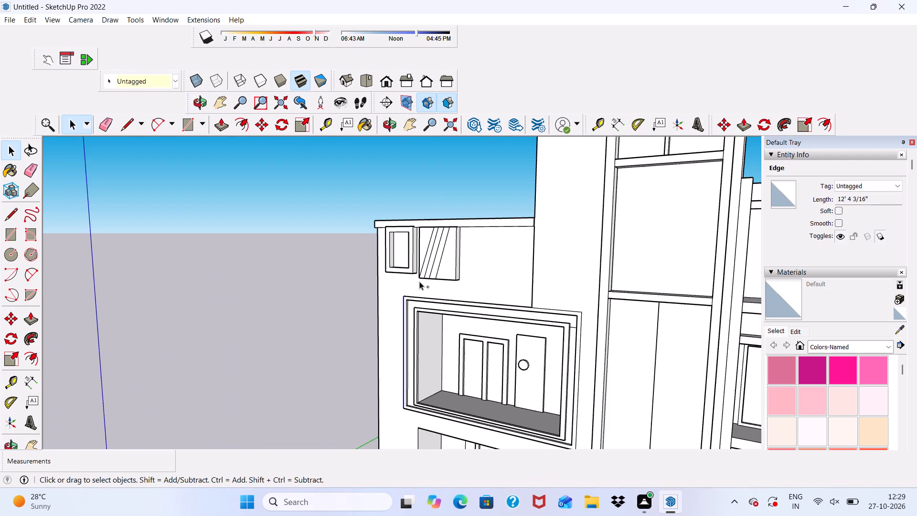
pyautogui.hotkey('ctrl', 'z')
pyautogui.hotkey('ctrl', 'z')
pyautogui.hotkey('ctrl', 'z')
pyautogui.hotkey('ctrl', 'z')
# Undo the panel's Push/Pull edits and its base rectangle, leaving only the framed window beneath the roof band.
pyautogui.hotkey('ctrl', 'z')
pyautogui.hotkey('ctrl', 'z')
pyautogui.hotkey('ctrl', 'z')
pyautogui.hotkey('ctrl', 'z')
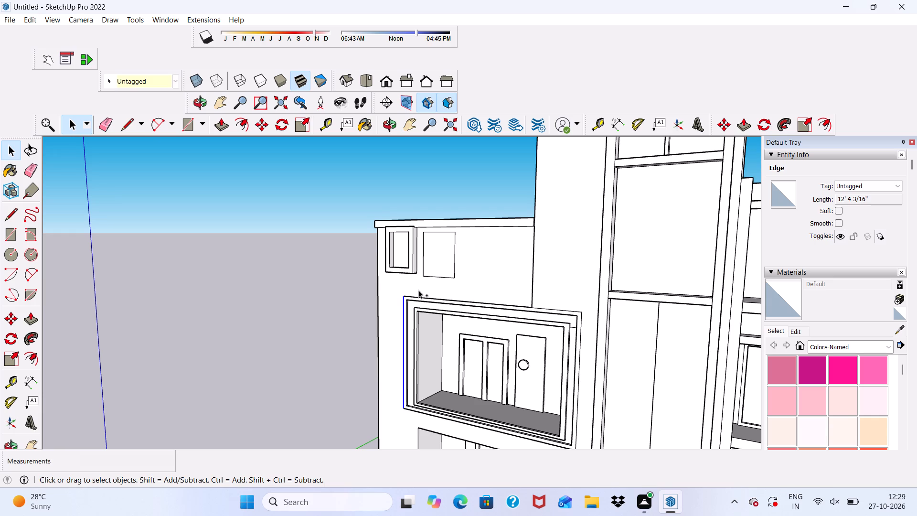
pyautogui.hotkey('ctrl', 'z')
# Draw a narrow vertical rectangle about 9" by 4' 11 1/2" on the front wall beneath the roof band, beside the framed window.
pyautogui.scroll(4, 410, 273)
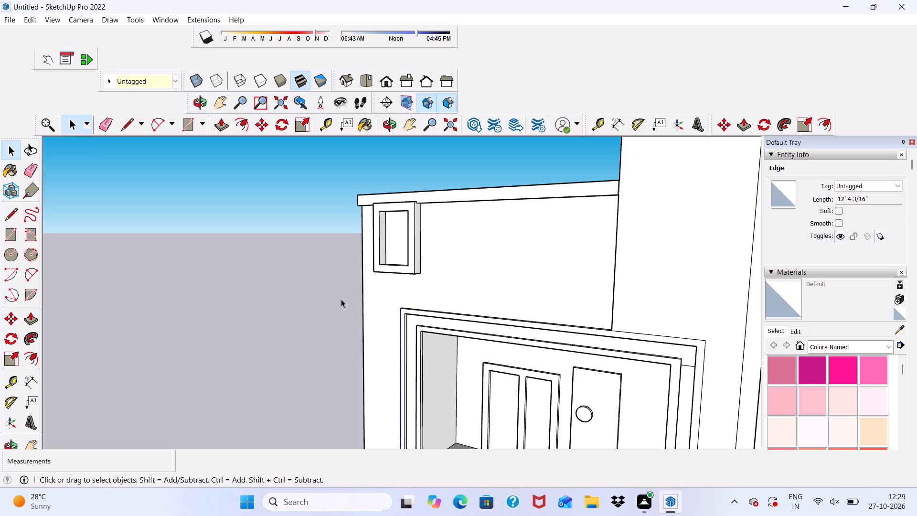
pyautogui.scroll(-4, 336, 297)
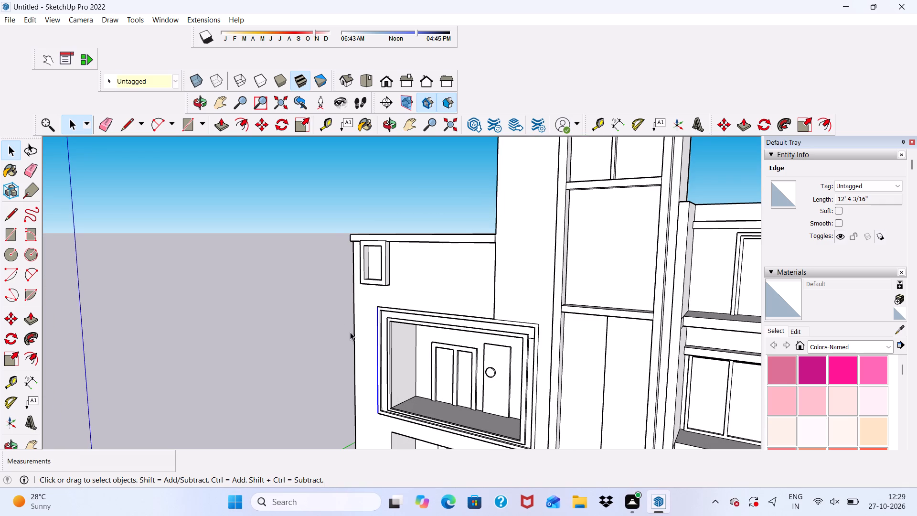
pyautogui.scroll(3, 367, 285)
pyautogui.moveTo(430, 242); pyautogui.dragTo(559, 240, button='middle')
pyautogui.scroll(-1, 452, 251)
pyautogui.click(200, 241)
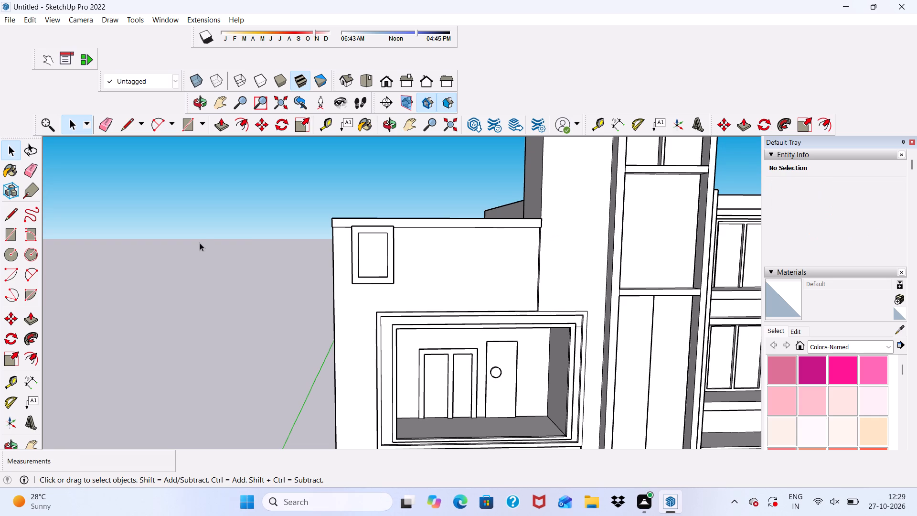
pyautogui.click(192, 127)
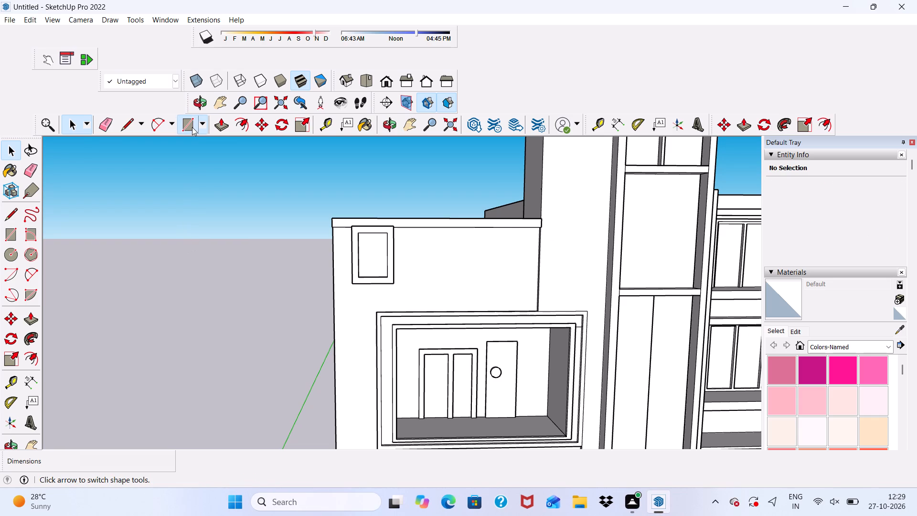
pyautogui.scroll(-4, 213, 228)
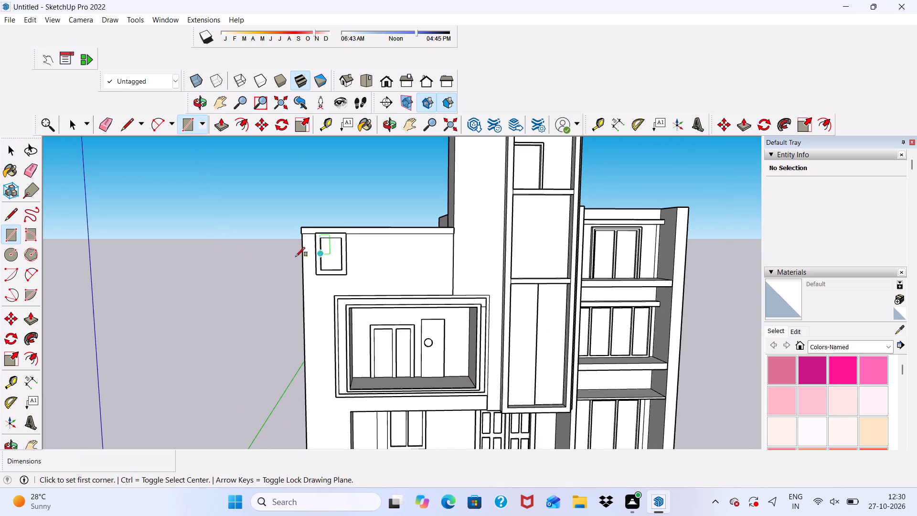
pyautogui.scroll(4, 423, 324)
pyautogui.scroll(4, 360, 211)
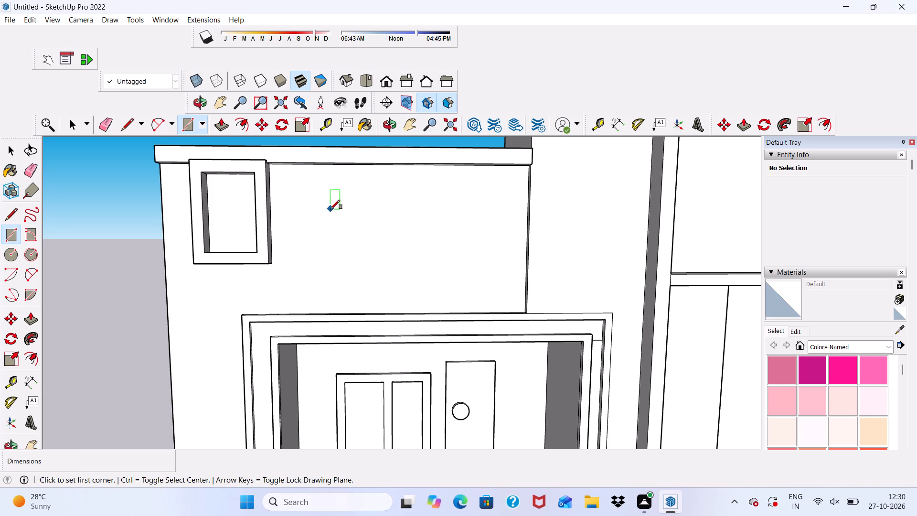
pyautogui.moveTo(332, 198); pyautogui.dragTo(331, 176, button='middle')
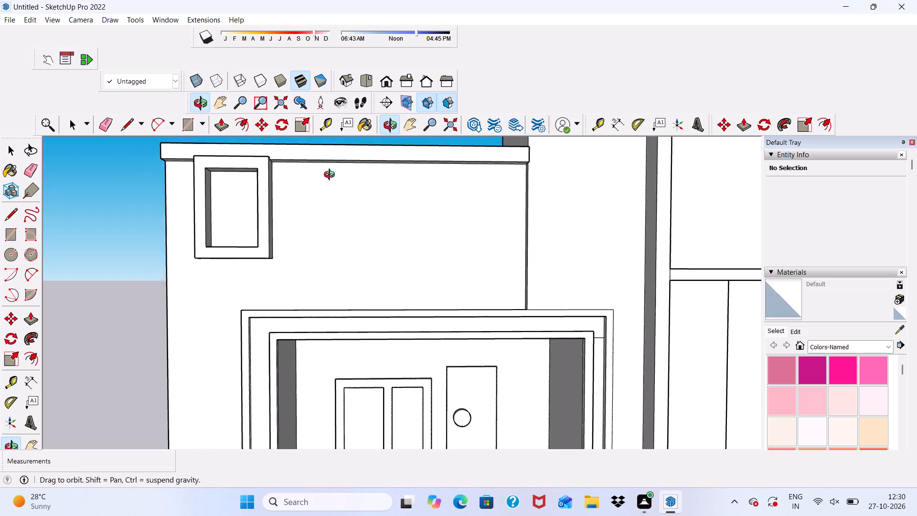
pyautogui.moveTo(331, 176); pyautogui.dragTo(328, 127, button='middle')
pyautogui.scroll(4, 328, 127)
pyautogui.scroll(10, 312, 163)
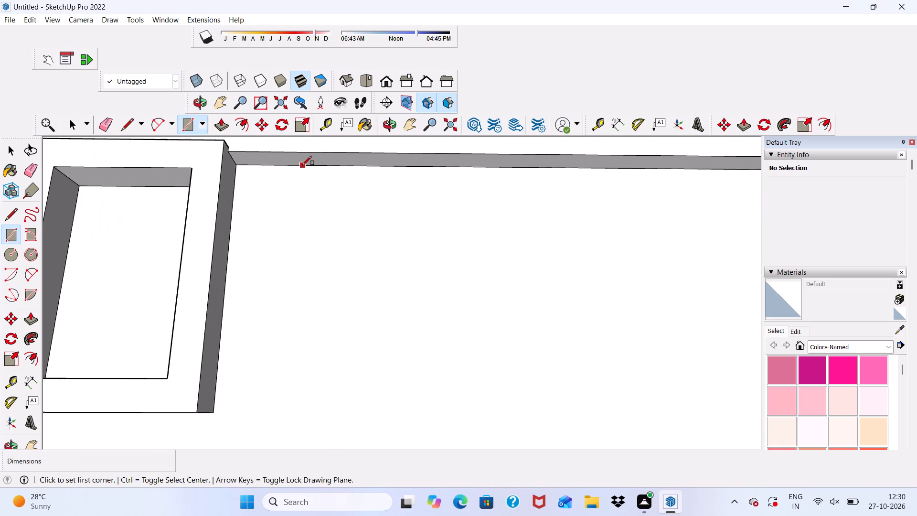
pyautogui.click(308, 166)
pyautogui.scroll(-5, 311, 183)
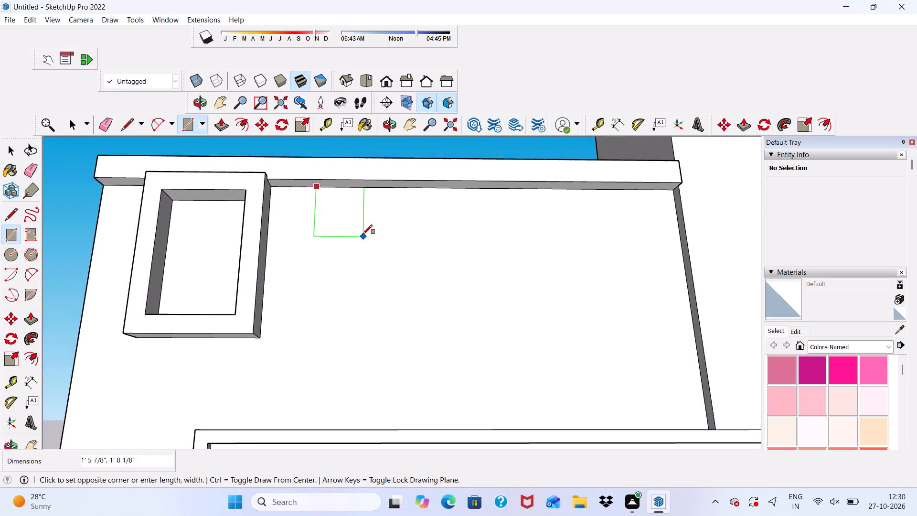
pyautogui.scroll(-4, 363, 234)
pyautogui.scroll(2, 347, 305)
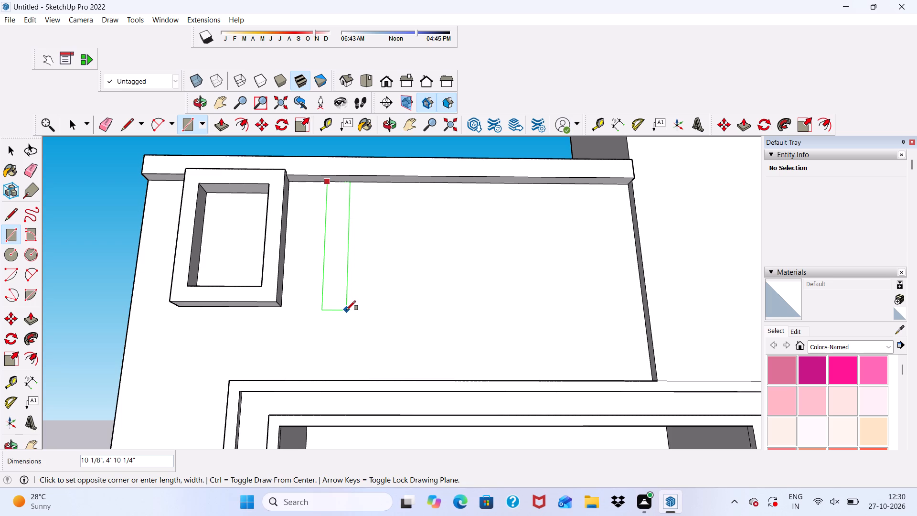
pyautogui.click(343, 313)
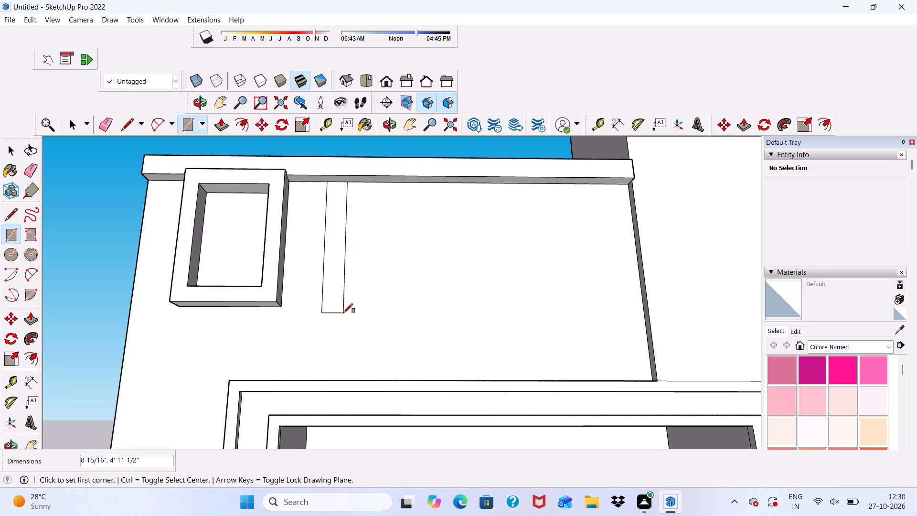
# Copy the vertical strip twice along the wall away from the framed window, at spacings of about 1' 1 11/16" and 1' 1 1/8".
pyautogui.press('space')
pyautogui.doubleClick(336, 279)
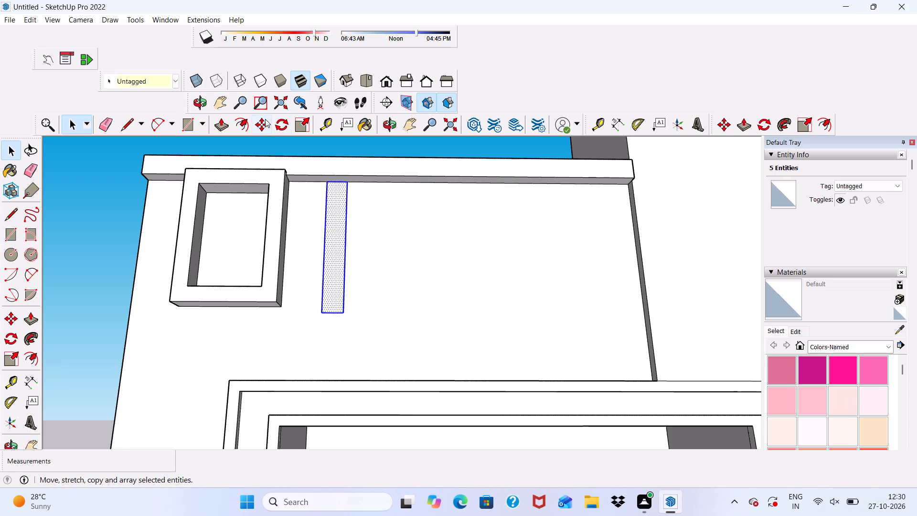
pyautogui.click(263, 122)
pyautogui.click(334, 251)
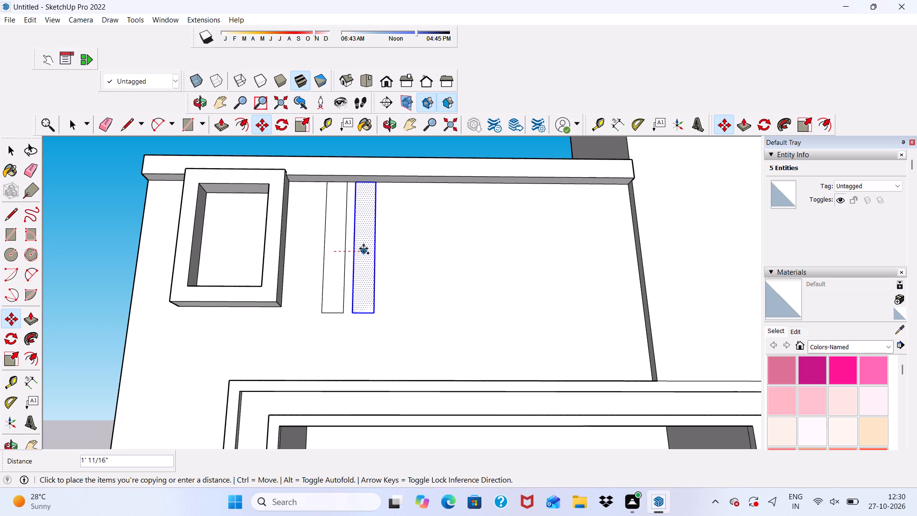
pyautogui.click(366, 248)
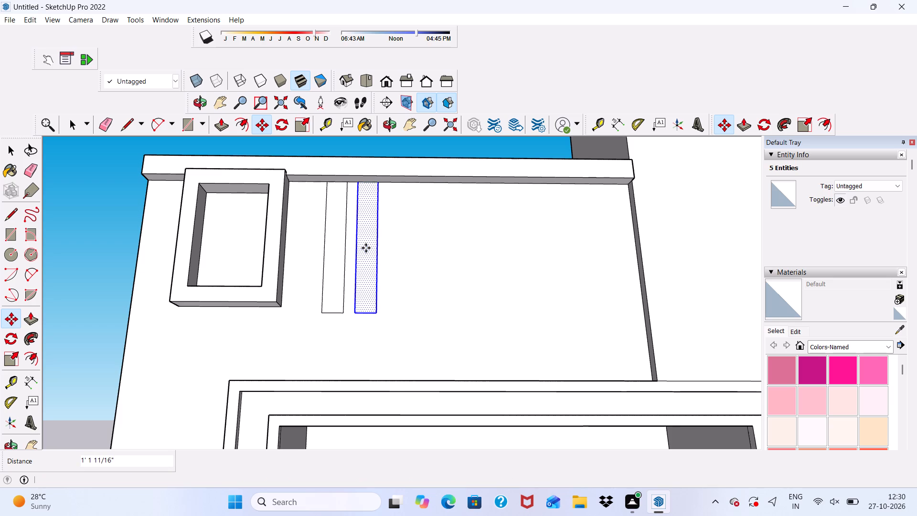
pyautogui.click(366, 248)
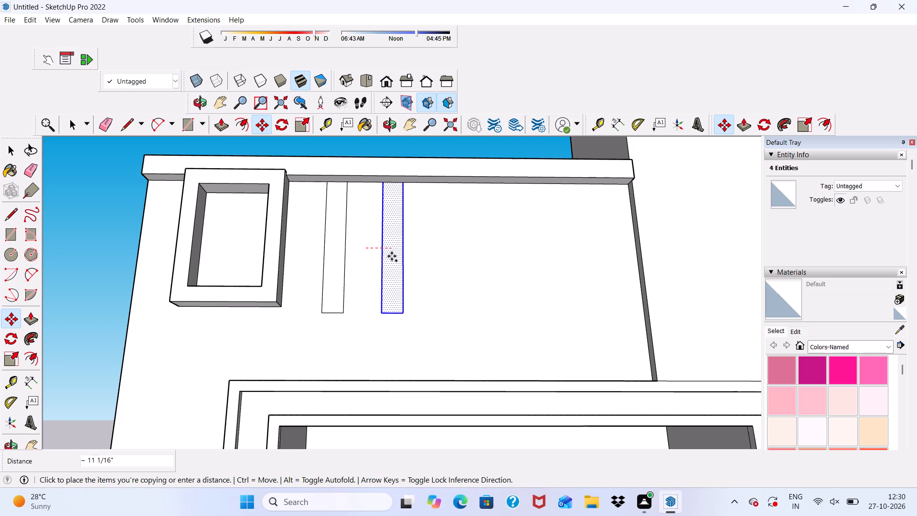
pyautogui.click(396, 250)
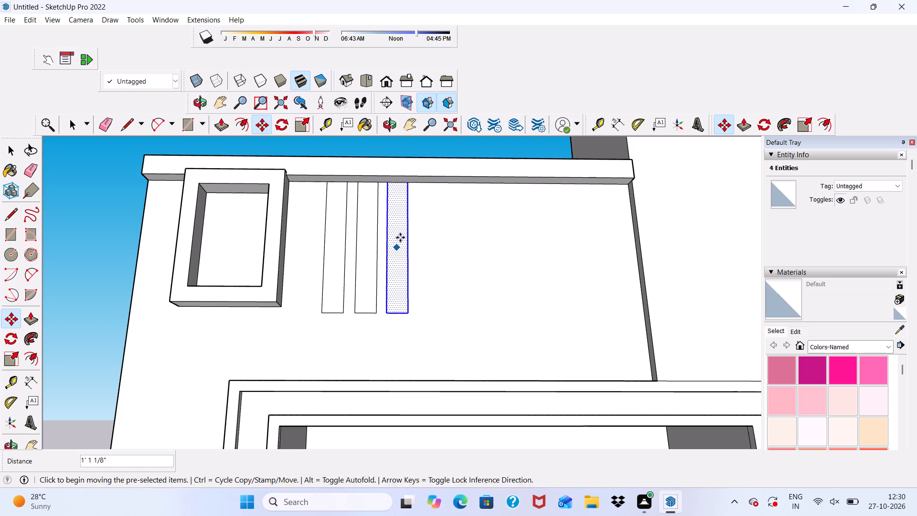
pyautogui.press('space')
# Push/Pull the vertical strip farthest from the framed window outward by 9".
pyautogui.click(224, 126)
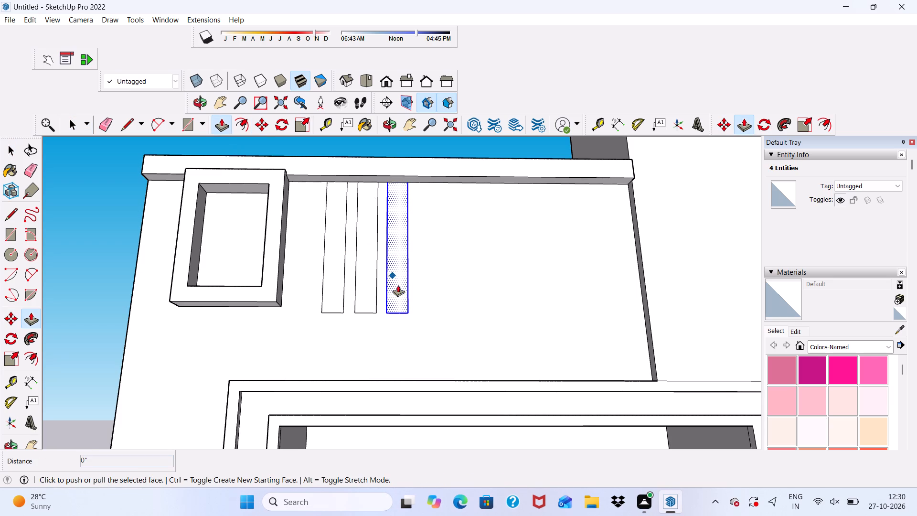
pyautogui.click(406, 283)
pyautogui.scroll(-2, 395, 230)
pyautogui.moveTo(395, 230); pyautogui.dragTo(392, 290, button='middle')
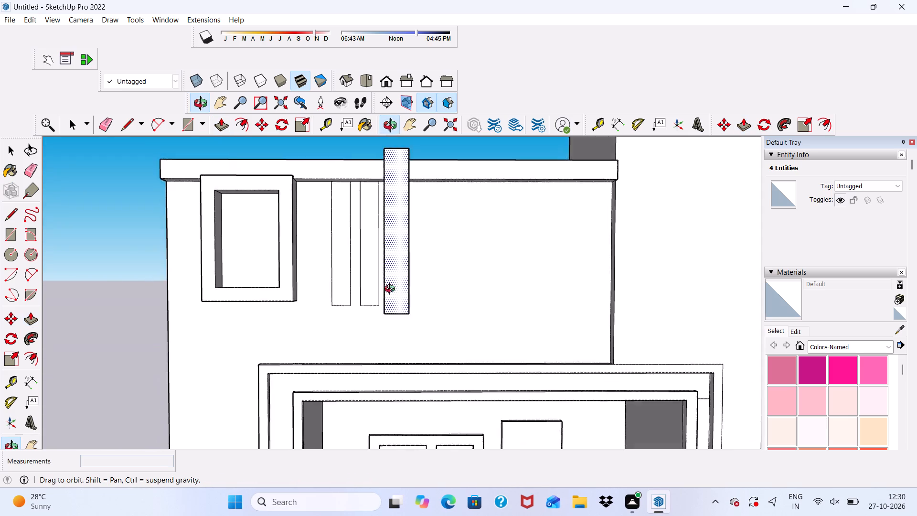
pyautogui.moveTo(392, 290); pyautogui.dragTo(352, 380, button='middle')
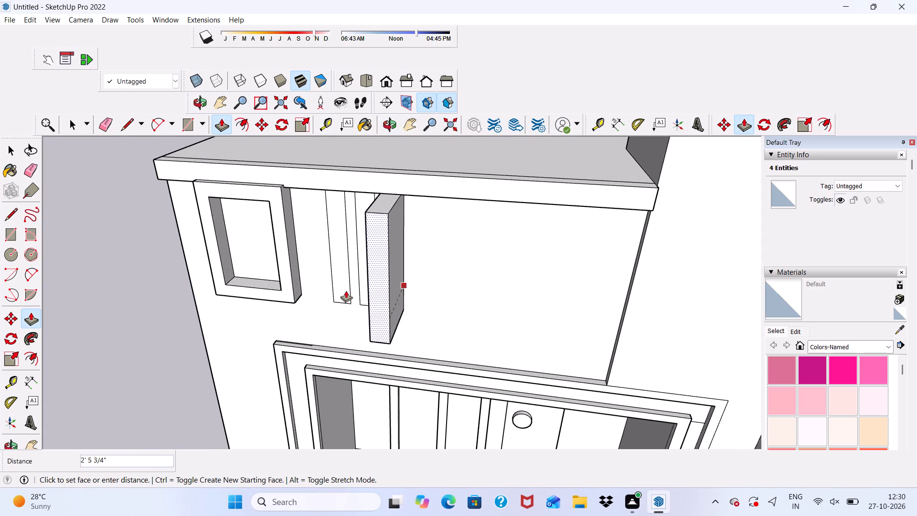
pyautogui.write('9"')
pyautogui.press('Return')
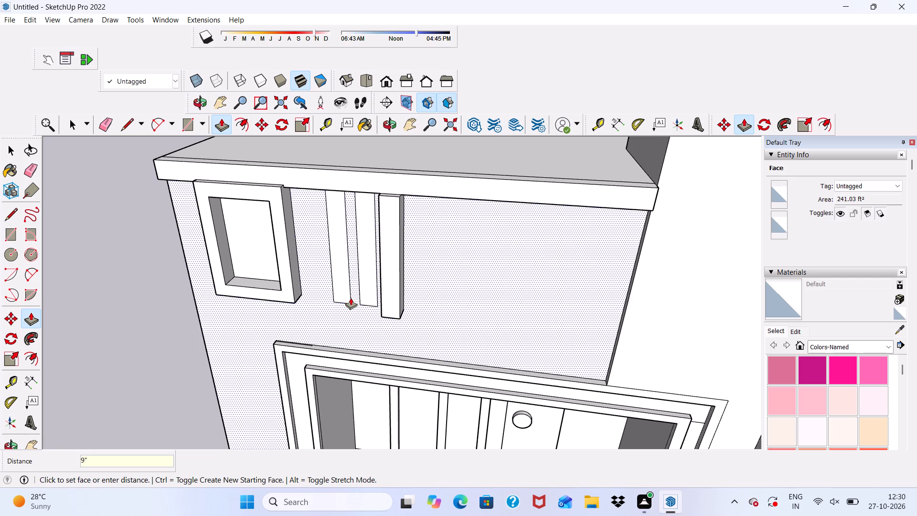
# Push/Pull the middle strip and the strip nearest the framed window outward by 9" each.
pyautogui.scroll(4, 369, 234)
pyautogui.click(369, 234)
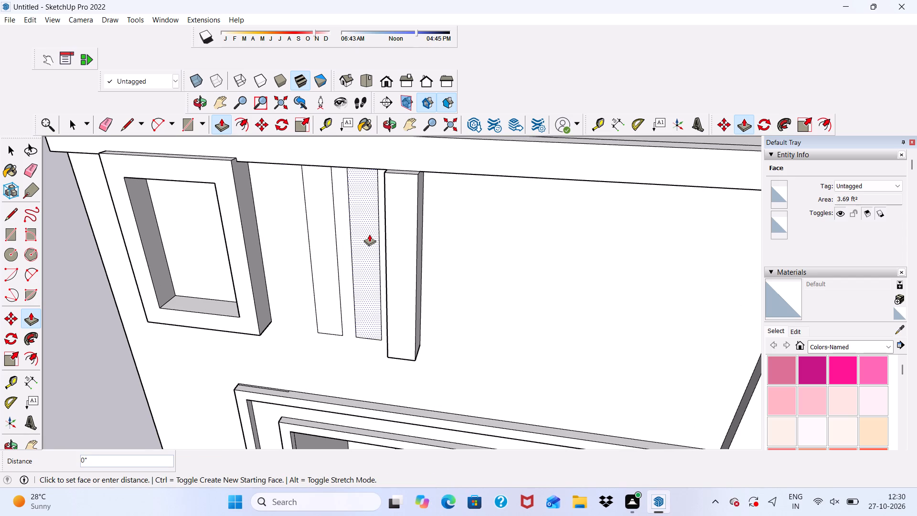
pyautogui.write('9"')
pyautogui.press('Return')
pyautogui.scroll(-1, 296, 151)
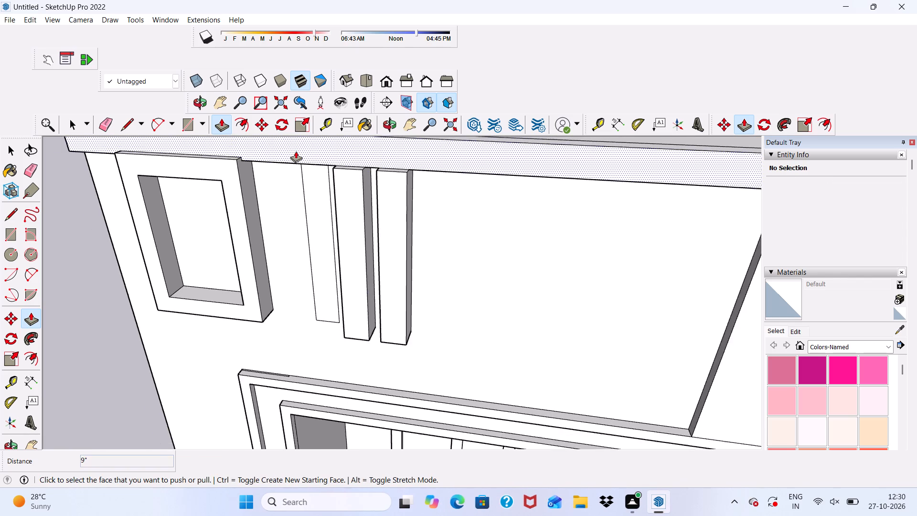
pyautogui.scroll(4, 296, 151)
pyautogui.scroll(3, 318, 214)
pyautogui.click(325, 207)
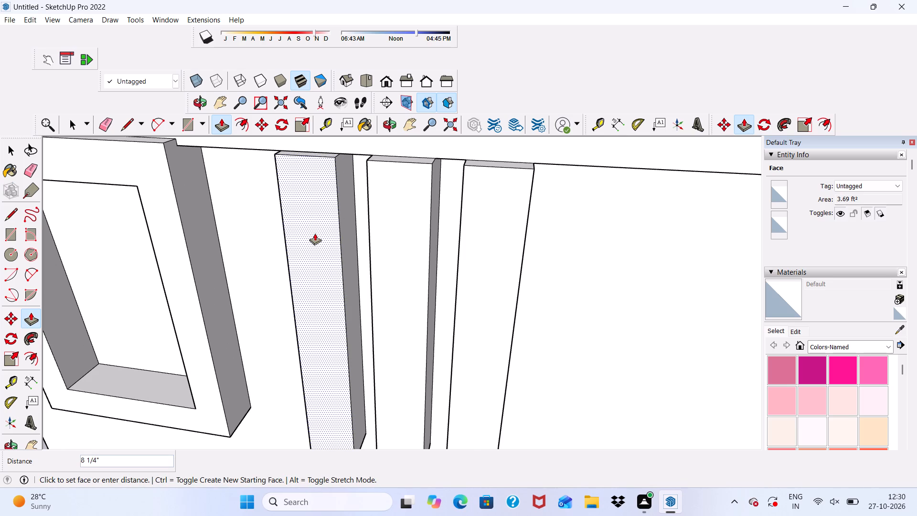
pyautogui.press('9')
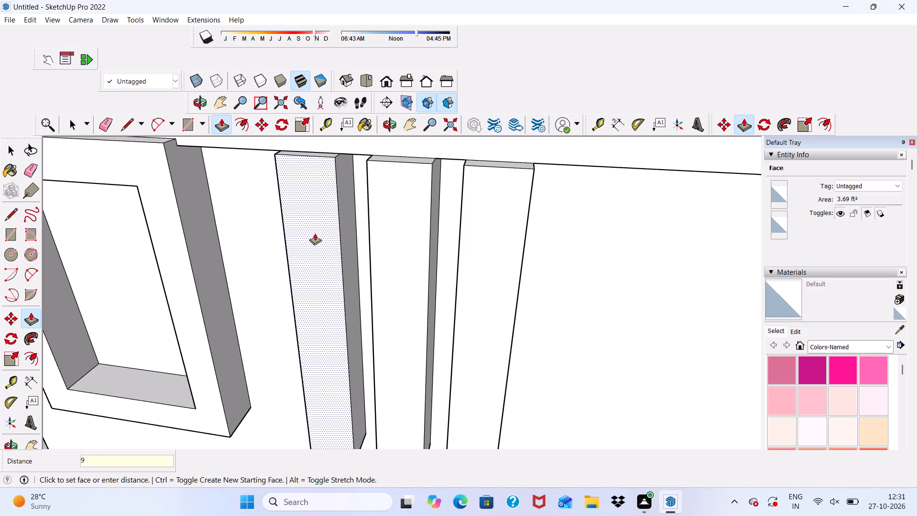
pyautogui.hotkey('shift', '"')
pyautogui.press('Return')
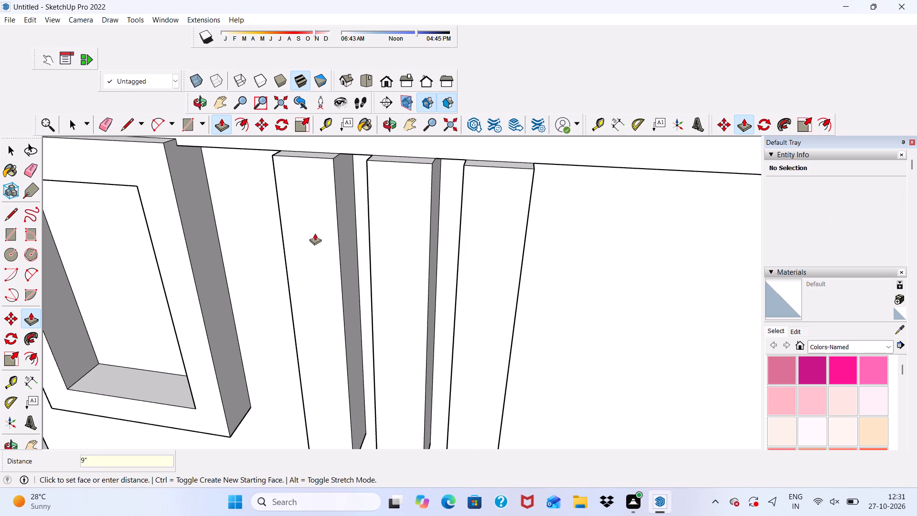
# Draw a rectangle about 3' by 3" on the roof band's front face, spanning directly above the three vertical fins.
pyautogui.scroll(1, 315, 233)
pyautogui.scroll(-5, 315, 233)
pyautogui.moveTo(390, 310); pyautogui.dragTo(314, 339, button='middle')
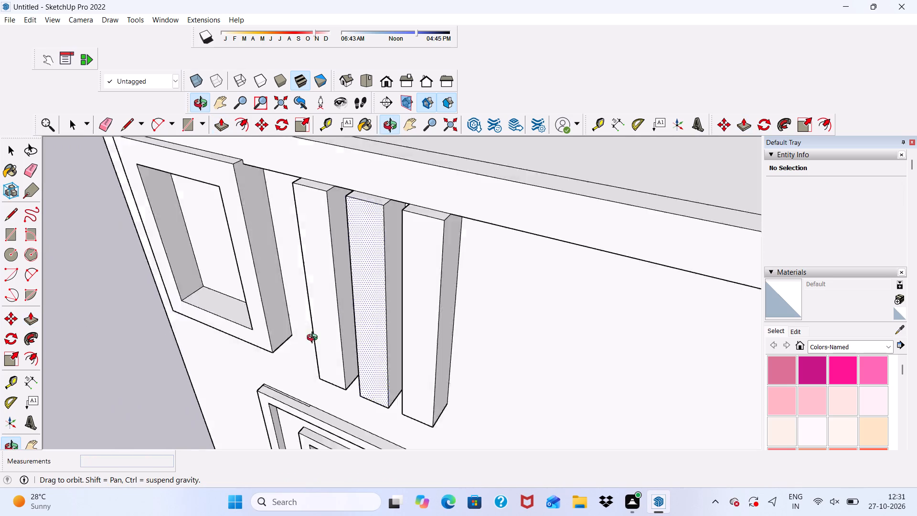
pyautogui.moveTo(314, 339); pyautogui.dragTo(226, 357, button='middle')
pyautogui.scroll(8, 372, 218)
pyautogui.scroll(-2, 389, 227)
pyautogui.moveTo(404, 257); pyautogui.dragTo(449, 189, button='middle')
pyautogui.scroll(4, 335, 193)
pyautogui.scroll(-4, 317, 197)
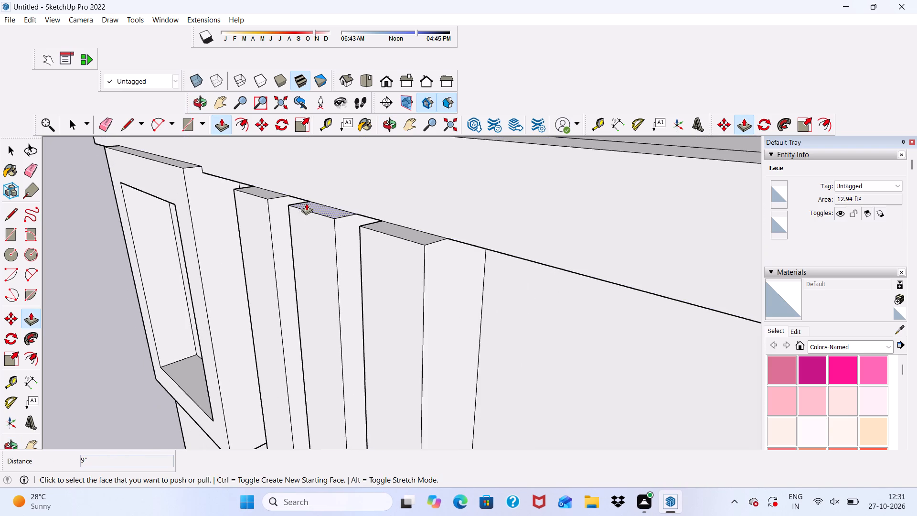
pyautogui.click(183, 124)
pyautogui.scroll(5, 259, 183)
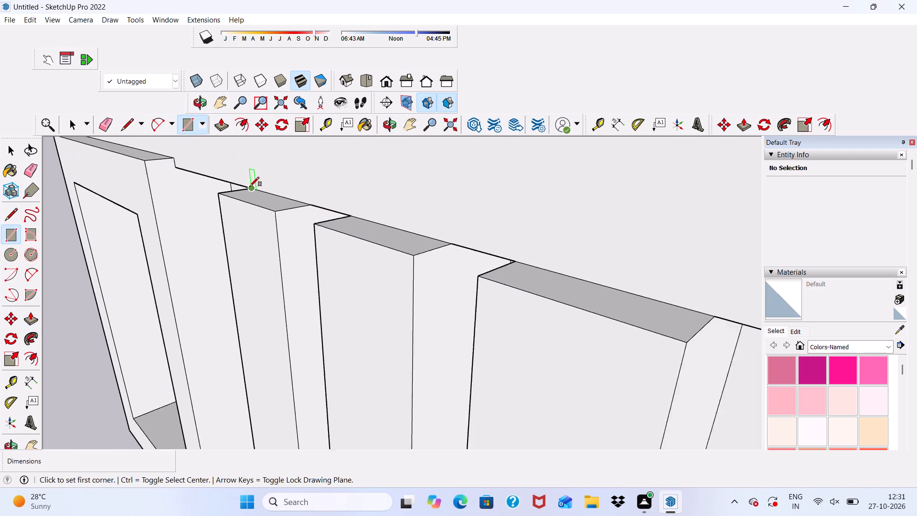
pyautogui.scroll(4, 250, 186)
pyautogui.click(248, 188)
pyautogui.scroll(-4, 280, 169)
pyautogui.scroll(-4, 375, 179)
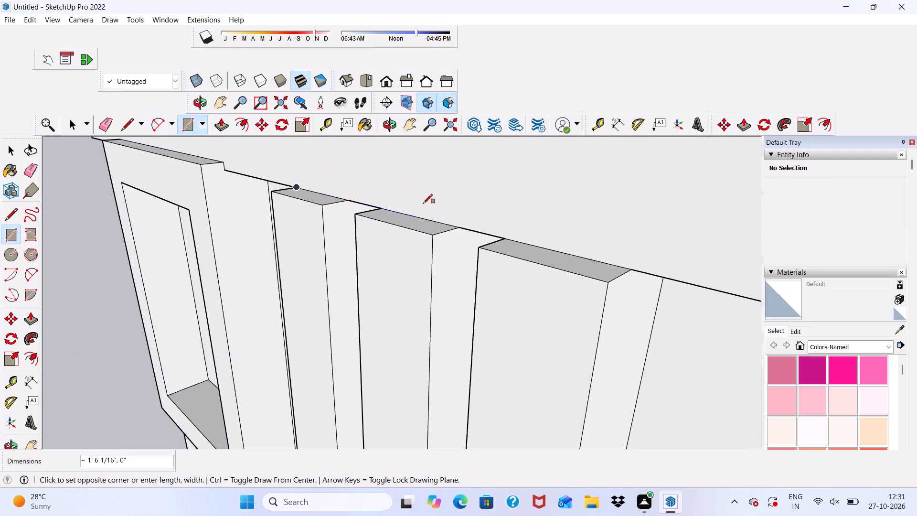
pyautogui.moveTo(638, 229); pyautogui.dragTo(636, 192, button='middle')
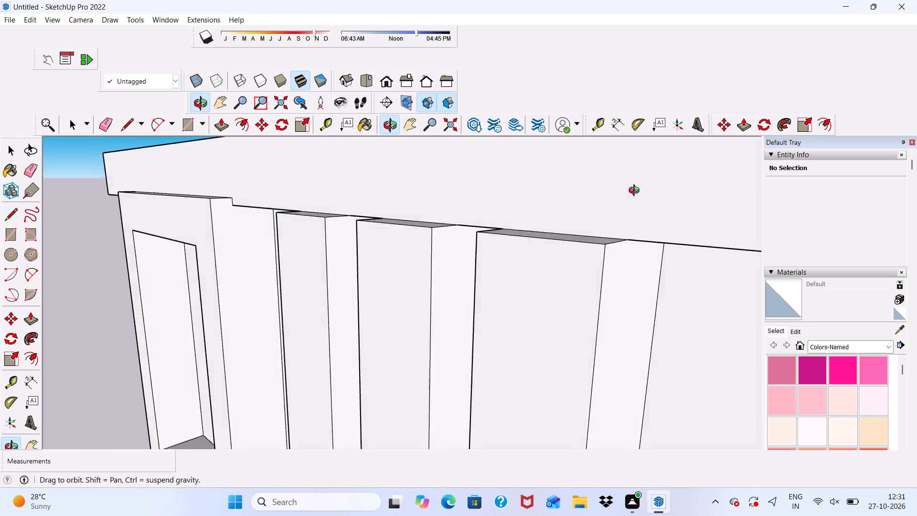
pyautogui.moveTo(636, 192); pyautogui.dragTo(692, 227, button='middle')
pyautogui.scroll(1, 656, 217)
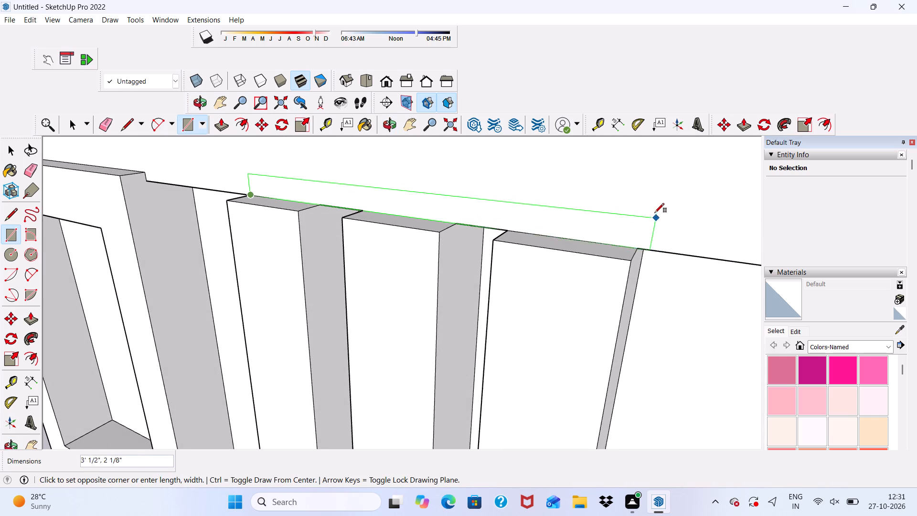
pyautogui.scroll(1, 655, 213)
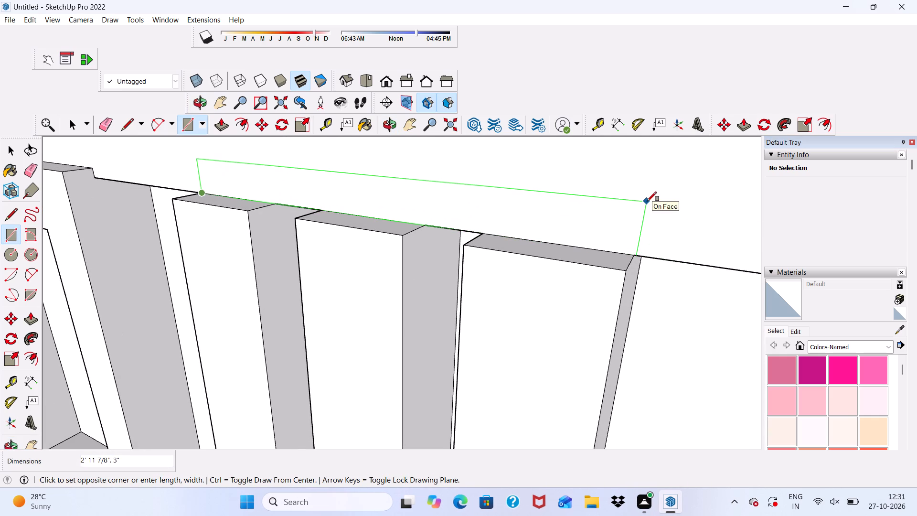
pyautogui.click(648, 201)
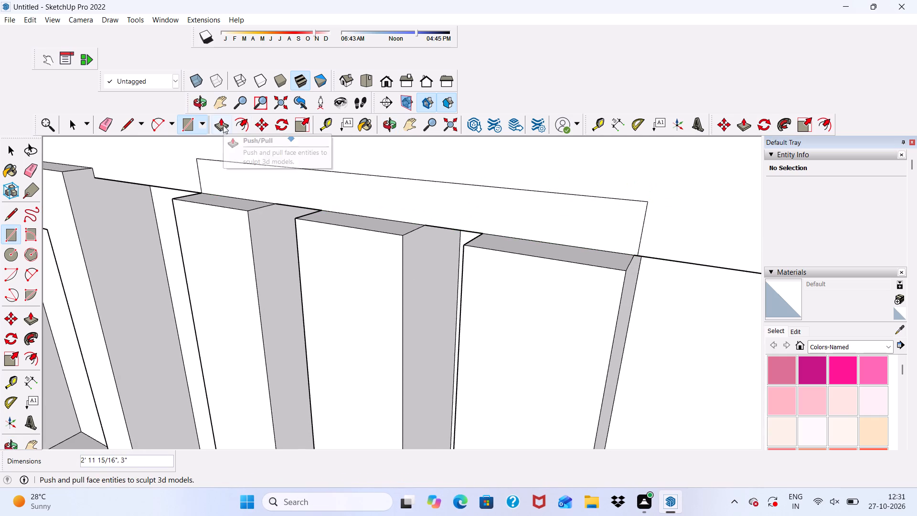
# Push/Pull the rectangle above the fins outward by 3", out to the fins' front faces.
pyautogui.click(223, 125)
pyautogui.scroll(2, 249, 186)
pyautogui.click(253, 181)
pyautogui.click(207, 210)
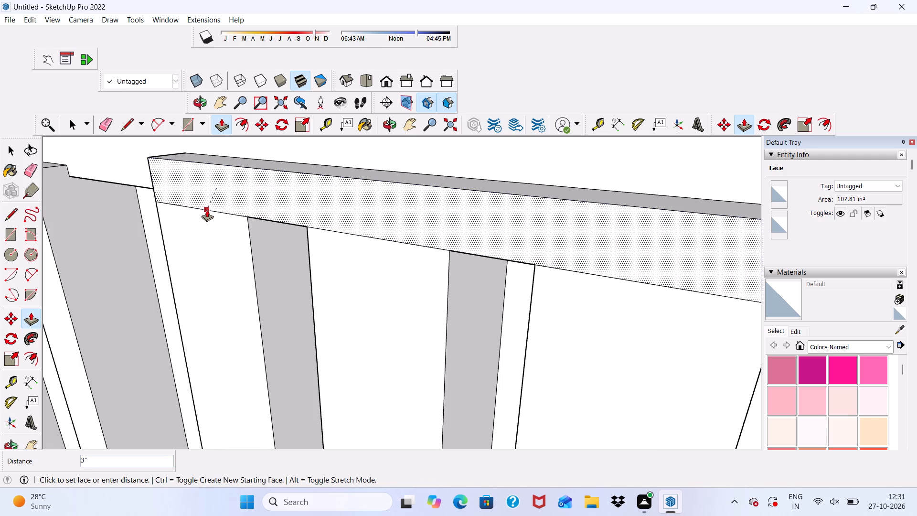
# Push/Pull the cap bar's end face farthest from the framed window by 1/8" to align with the outer fin's side.
pyautogui.scroll(-5, 159, 189)
pyautogui.scroll(7, 467, 230)
pyautogui.scroll(-2, 476, 228)
pyautogui.moveTo(476, 228); pyautogui.dragTo(432, 208, button='middle')
pyautogui.click(446, 205)
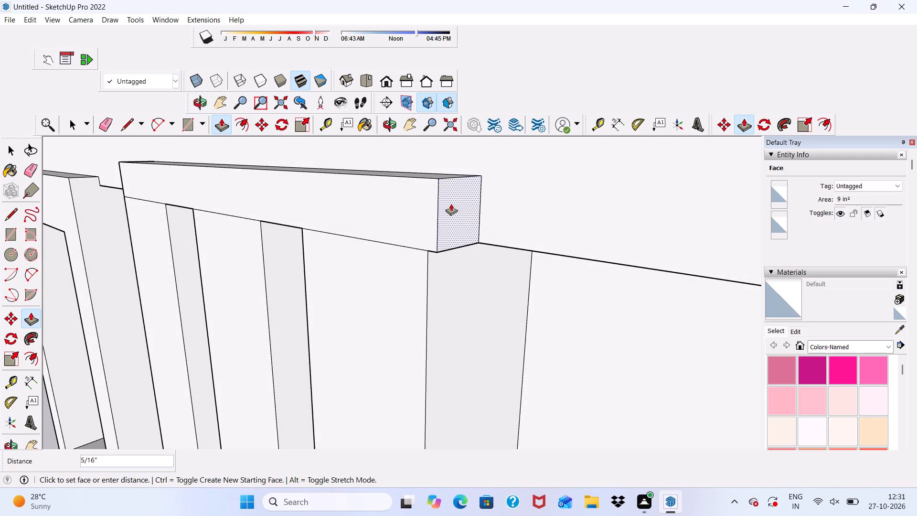
pyautogui.click(443, 201)
pyautogui.scroll(-11, 446, 192)
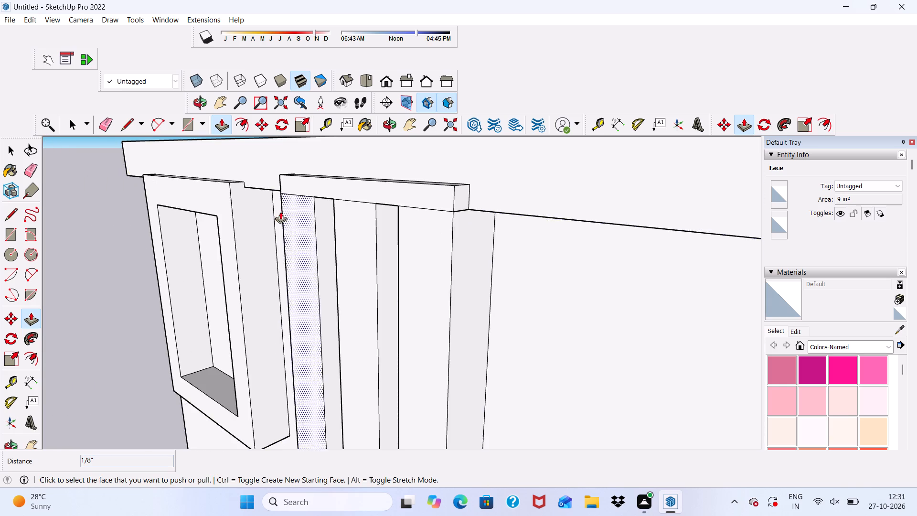
# Draw a rectangle about 3' by 5 3/4" on the wall directly below the three fins, spanning their full width.
pyautogui.moveTo(280, 212); pyautogui.dragTo(553, 204, button='middle')
pyautogui.scroll(4, 388, 183)
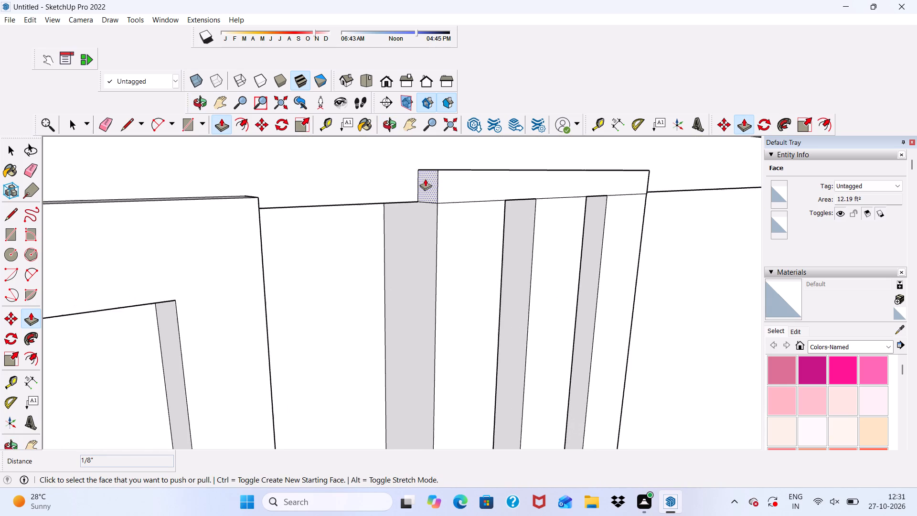
pyautogui.scroll(-5, 391, 168)
pyautogui.moveTo(447, 227); pyautogui.dragTo(282, 82, button='middle')
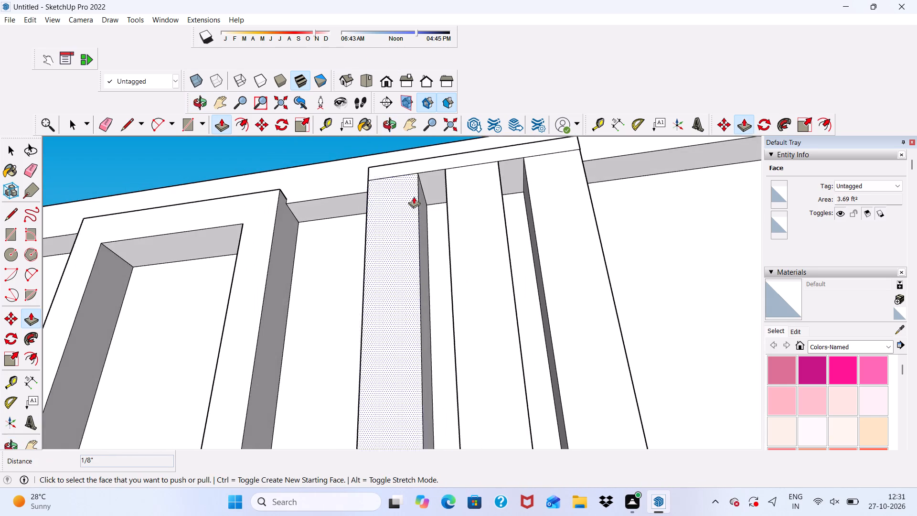
pyautogui.scroll(5, 426, 193)
pyautogui.scroll(-15, 387, 150)
pyautogui.scroll(1, 330, 282)
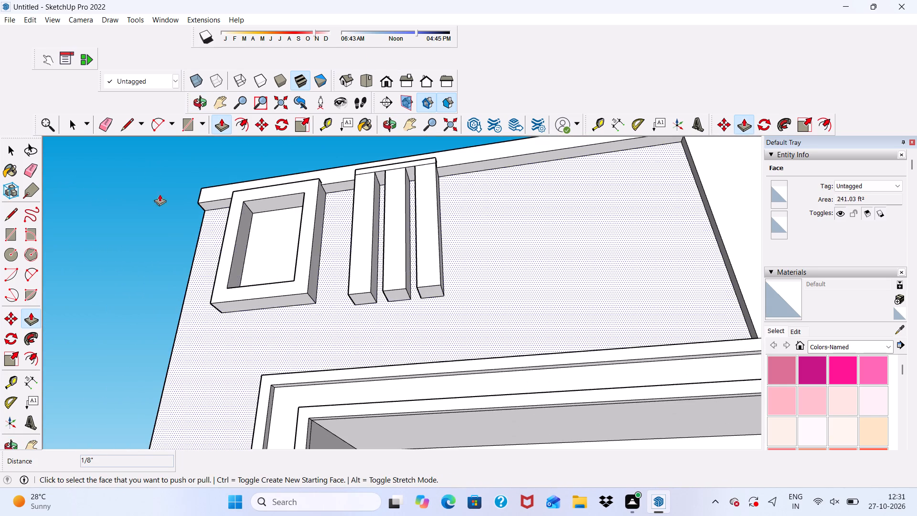
pyautogui.click(188, 124)
pyautogui.scroll(4, 354, 282)
pyautogui.scroll(-1, 355, 284)
pyautogui.scroll(4, 355, 343)
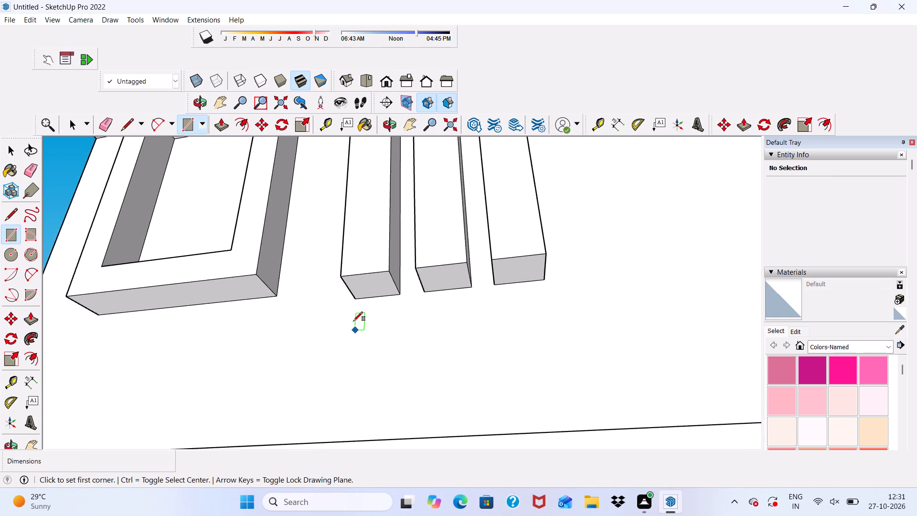
pyautogui.scroll(2, 353, 321)
pyautogui.click(353, 297)
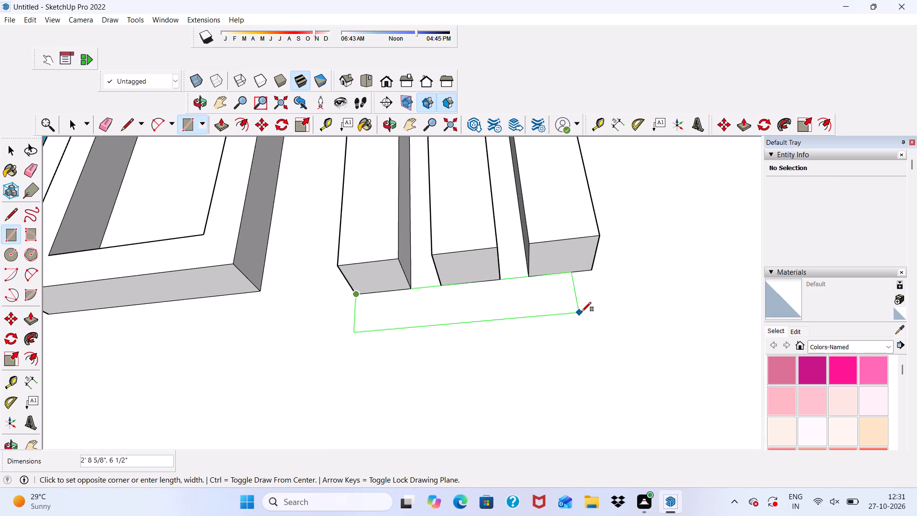
pyautogui.click(602, 305)
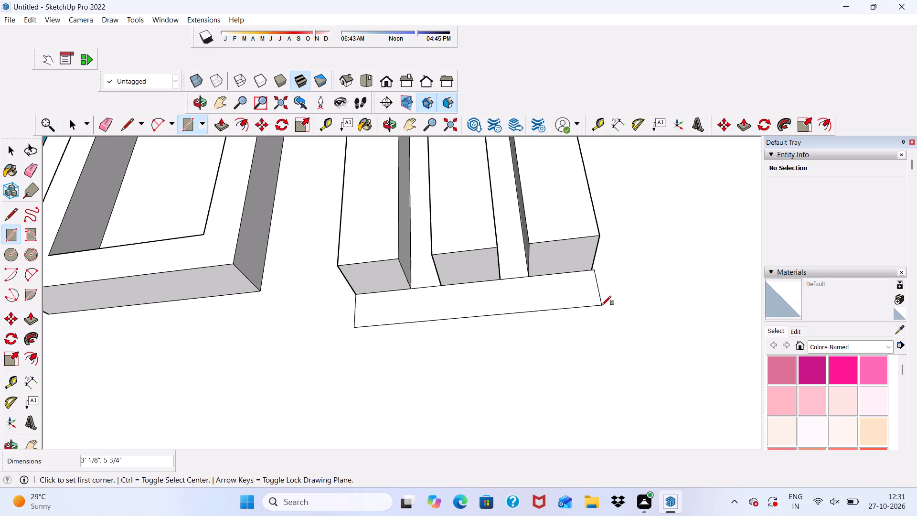
# Push/Pull the rectangle below the fins outward by 9", out to the fins' front faces.
pyautogui.click(218, 121)
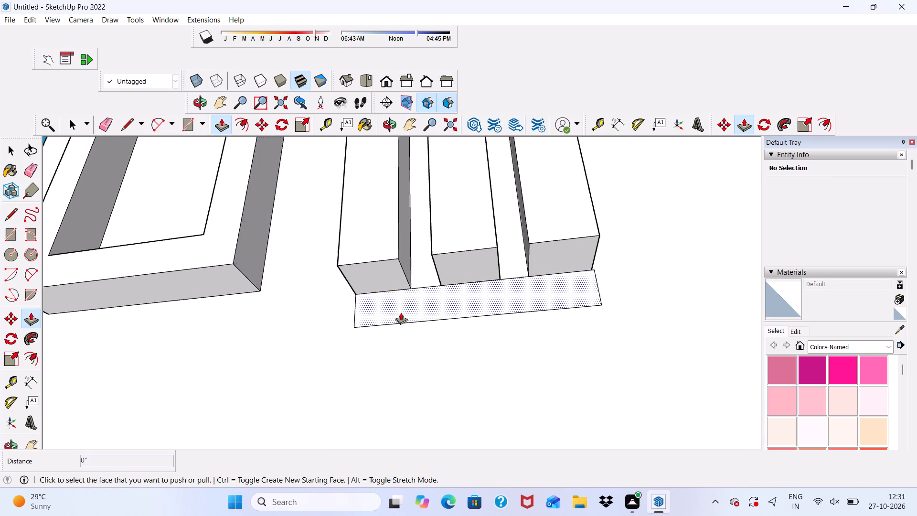
pyautogui.click(407, 312)
pyautogui.scroll(-3, 388, 264)
pyautogui.moveTo(431, 297); pyautogui.dragTo(364, 365, button='middle')
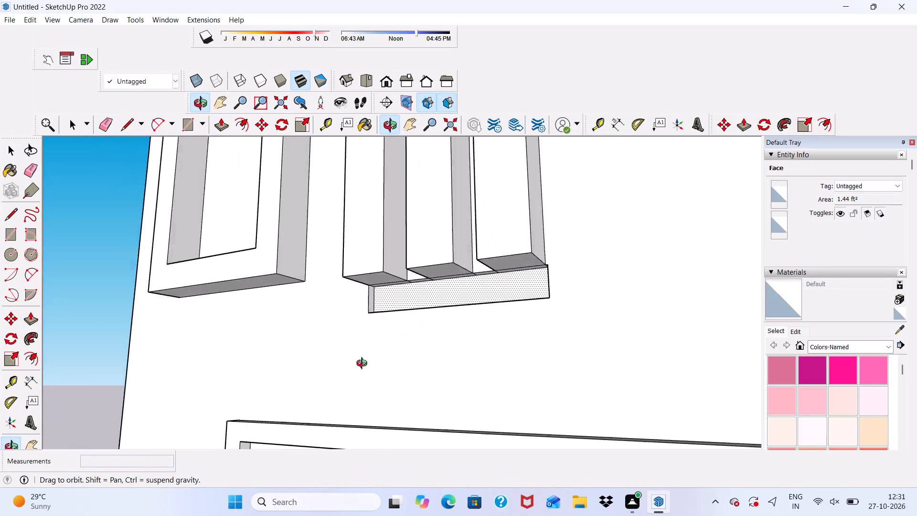
pyautogui.moveTo(364, 365); pyautogui.dragTo(355, 377, button='middle')
pyautogui.click(512, 255)
# Erase the seam lines between the bottom bar and the three fins, on the window-side face and across the front.
pyautogui.scroll(-1, 457, 263)
pyautogui.moveTo(457, 263); pyautogui.dragTo(741, 283, button='middle')
pyautogui.scroll(4, 456, 293)
pyautogui.scroll(1, 384, 281)
pyautogui.scroll(-2, 383, 279)
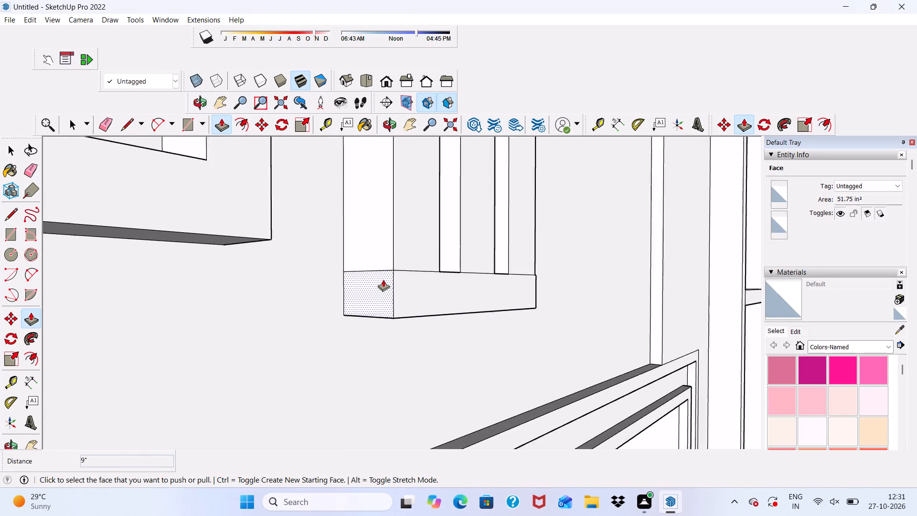
pyautogui.scroll(-11, 383, 279)
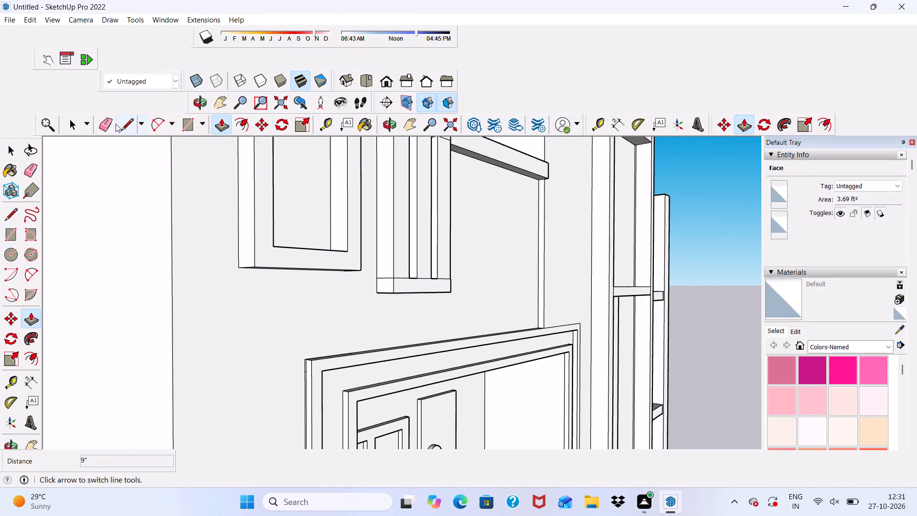
pyautogui.click(106, 121)
pyautogui.scroll(6, 318, 255)
pyautogui.moveTo(393, 262); pyautogui.dragTo(391, 278)
pyautogui.scroll(-2, 398, 281)
pyautogui.scroll(1, 411, 300)
pyautogui.moveTo(411, 300); pyautogui.dragTo(262, 314, button='middle')
pyautogui.scroll(2, 383, 288)
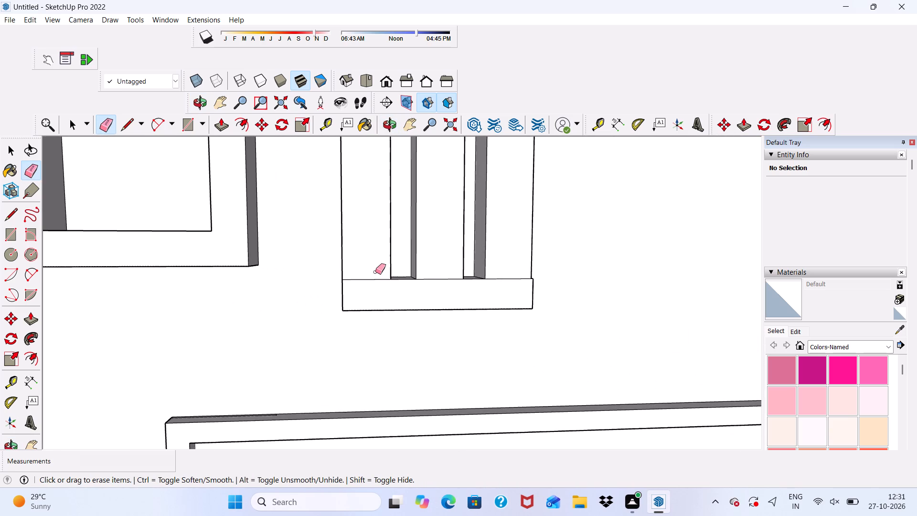
pyautogui.moveTo(365, 272); pyautogui.dragTo(365, 285)
pyautogui.moveTo(436, 277); pyautogui.dragTo(432, 286)
pyautogui.moveTo(506, 274); pyautogui.dragTo(506, 284)
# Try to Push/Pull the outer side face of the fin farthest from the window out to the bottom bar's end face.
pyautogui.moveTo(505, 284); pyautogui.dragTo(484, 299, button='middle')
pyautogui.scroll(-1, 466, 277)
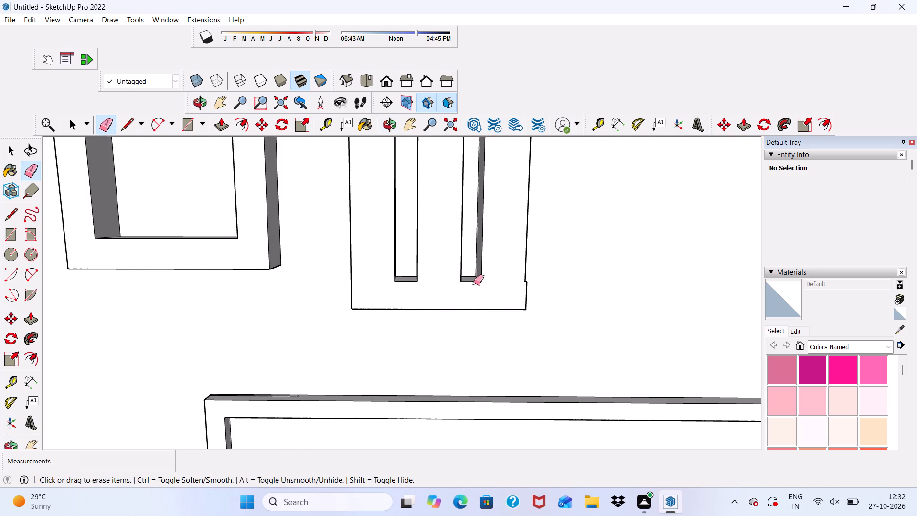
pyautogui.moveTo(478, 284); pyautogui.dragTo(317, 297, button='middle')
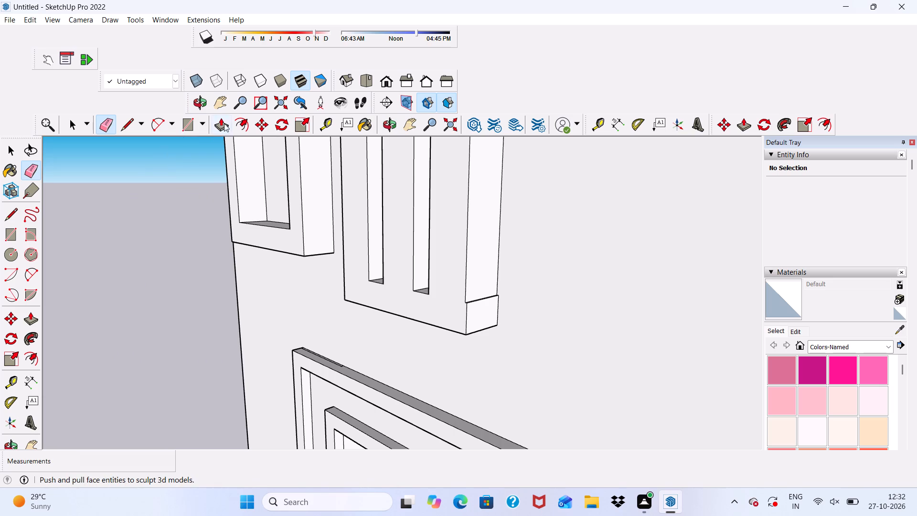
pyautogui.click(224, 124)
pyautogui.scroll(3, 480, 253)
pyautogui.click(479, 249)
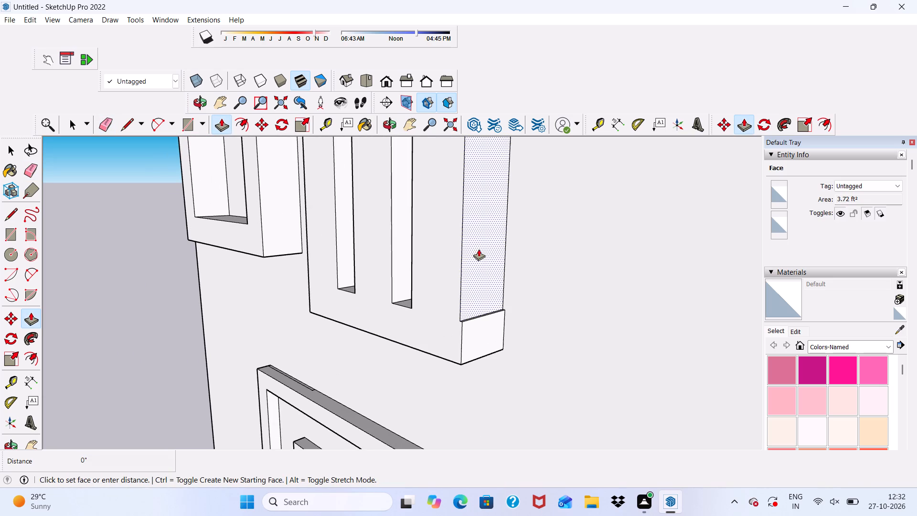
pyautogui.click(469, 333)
# Push/Pull the narrow ledge atop the bottom bar's outer end upward by 4' 11 1/2" to the cap bar's underside.
pyautogui.scroll(4, 480, 313)
pyautogui.scroll(-1, 480, 289)
pyautogui.moveTo(480, 290); pyautogui.dragTo(479, 379, button='middle')
pyautogui.scroll(6, 468, 408)
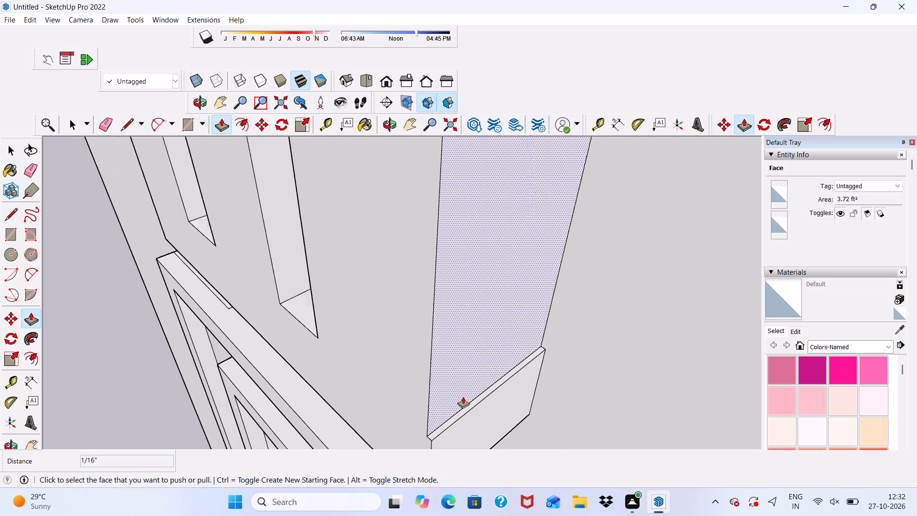
pyautogui.scroll(10, 463, 397)
pyautogui.click(480, 417)
pyautogui.scroll(-5, 477, 252)
pyautogui.scroll(-6, 468, 207)
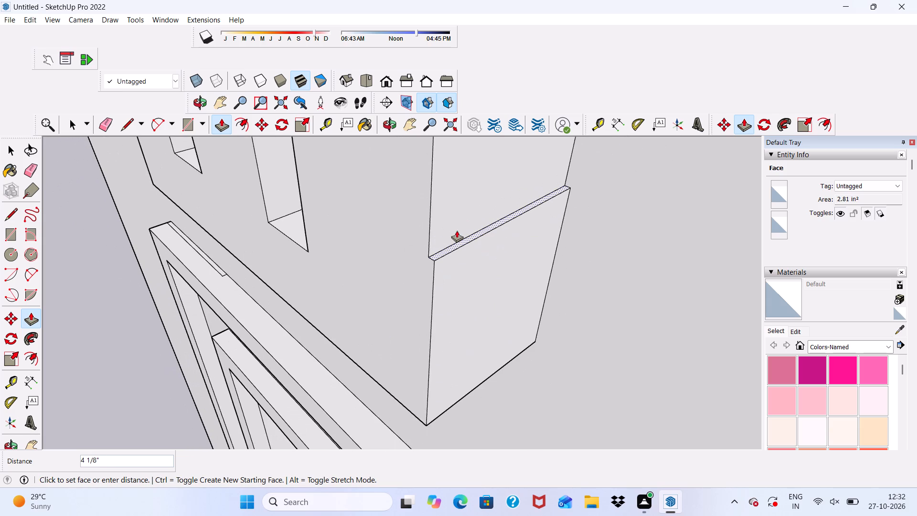
pyautogui.scroll(-5, 400, 117)
pyautogui.scroll(-6, 409, 154)
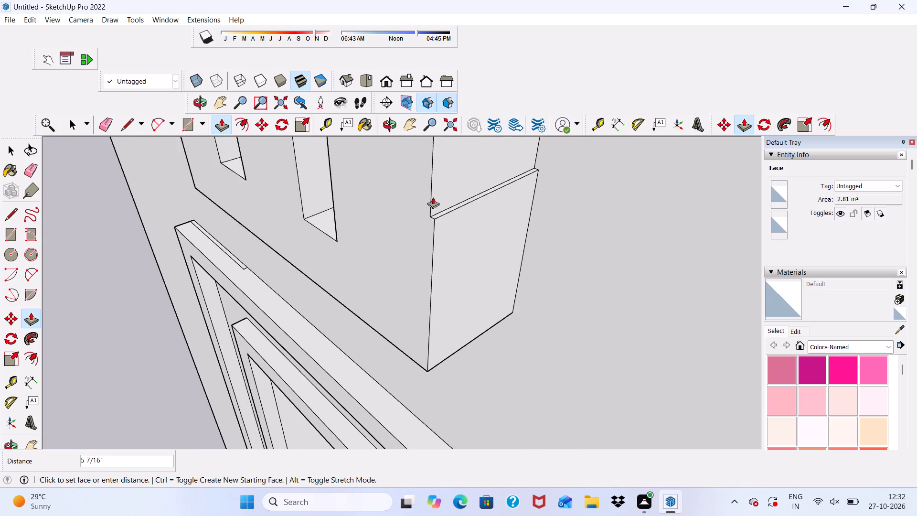
pyautogui.scroll(-15, 433, 197)
pyautogui.scroll(-6, 440, 214)
pyautogui.scroll(-7, 472, 179)
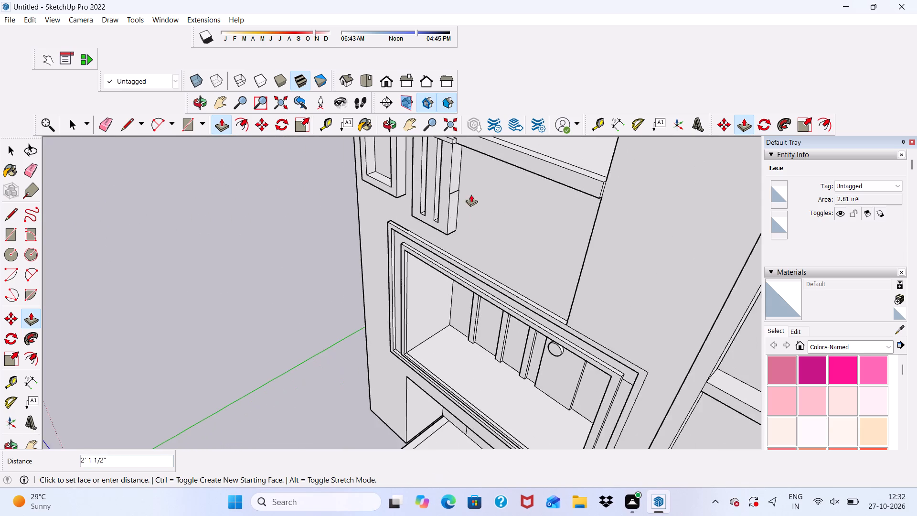
pyautogui.scroll(-2, 471, 194)
pyautogui.scroll(19, 471, 152)
pyautogui.scroll(3, 441, 161)
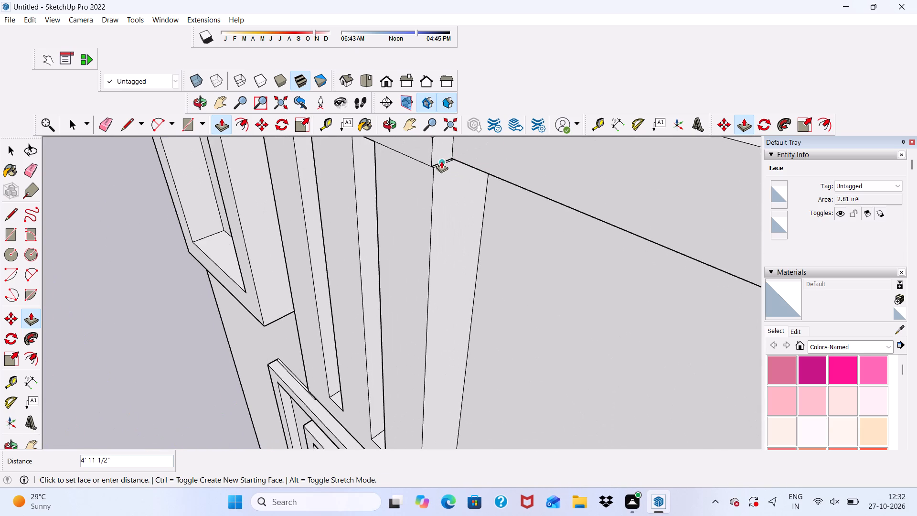
pyautogui.click(441, 161)
# Push/Pull the cap bar's outer end face by 5/16", flush with the thickened fin's side.
pyautogui.scroll(14, 453, 152)
pyautogui.click(426, 164)
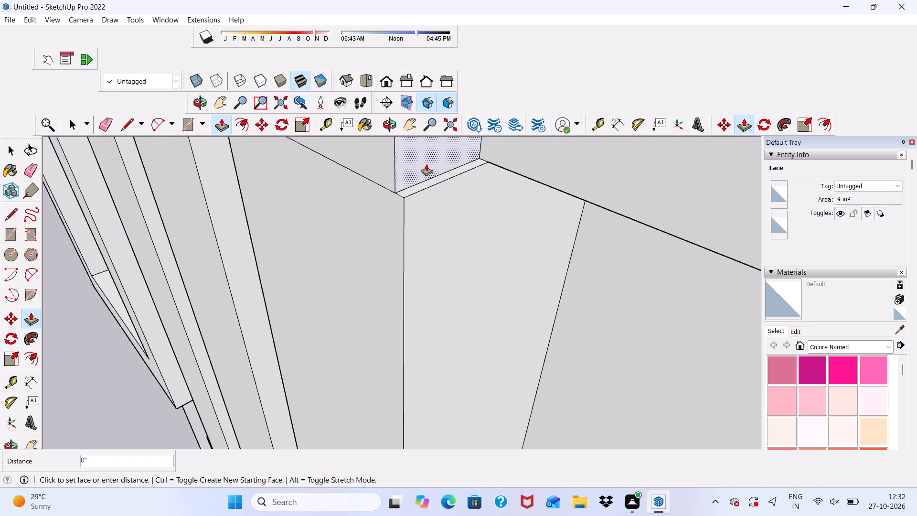
pyautogui.click(429, 194)
pyautogui.scroll(-10, 402, 225)
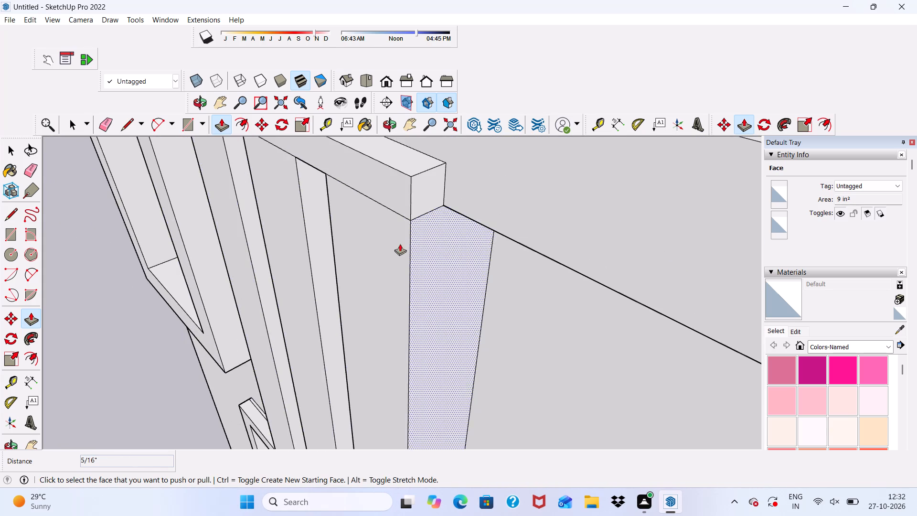
# Erase the seam lines between the cap bar and the three fins, across the front and on both side faces.
pyautogui.moveTo(399, 244); pyautogui.dragTo(458, 188, button='middle')
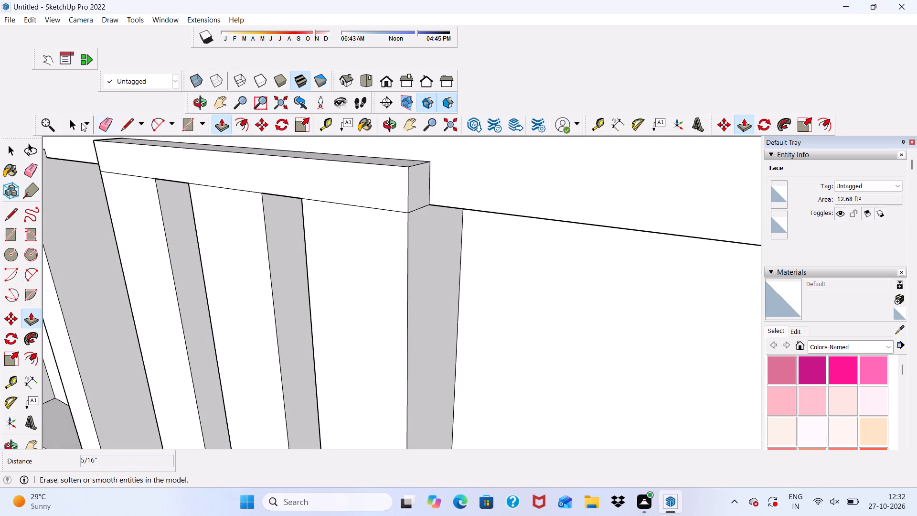
pyautogui.click(109, 125)
pyautogui.scroll(3, 178, 189)
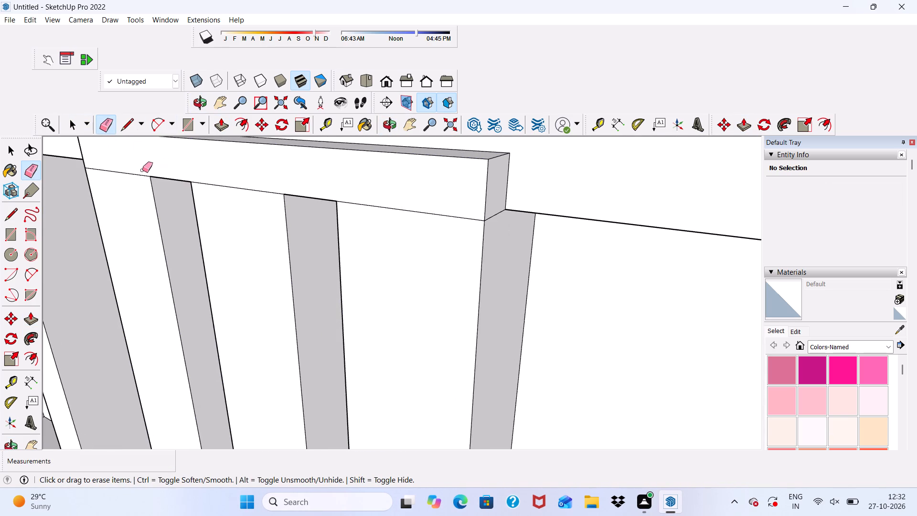
pyautogui.moveTo(124, 170); pyautogui.dragTo(120, 180)
pyautogui.moveTo(225, 169); pyautogui.dragTo(227, 190)
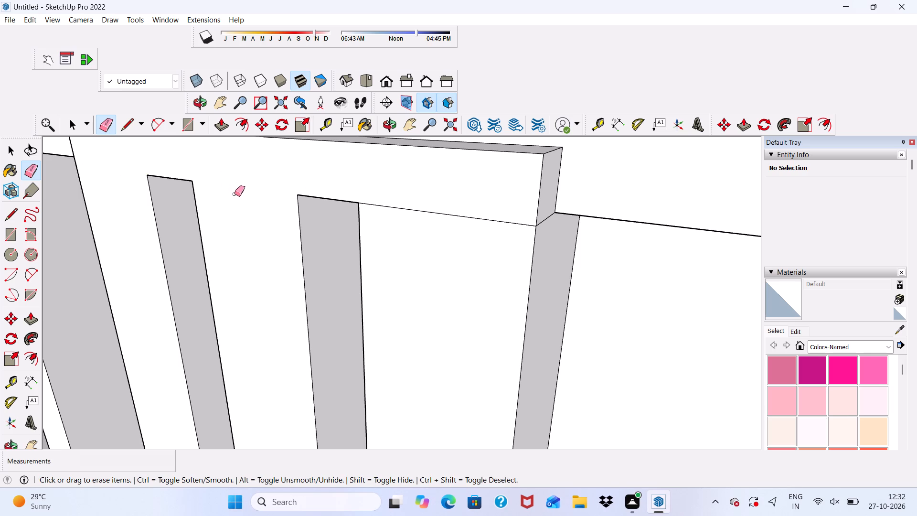
pyautogui.moveTo(378, 192); pyautogui.dragTo(389, 224)
pyautogui.scroll(-4, 485, 211)
pyautogui.scroll(6, 553, 222)
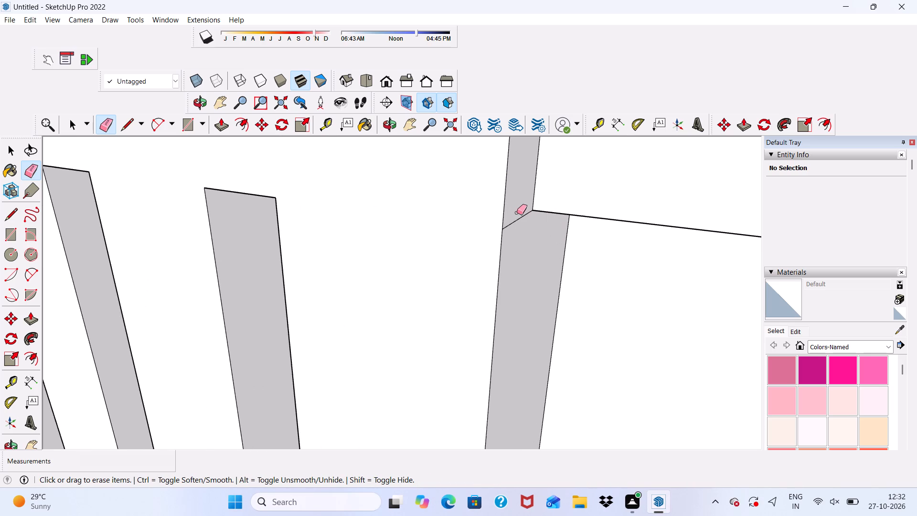
pyautogui.moveTo(511, 202); pyautogui.dragTo(517, 227)
pyautogui.scroll(-6, 478, 160)
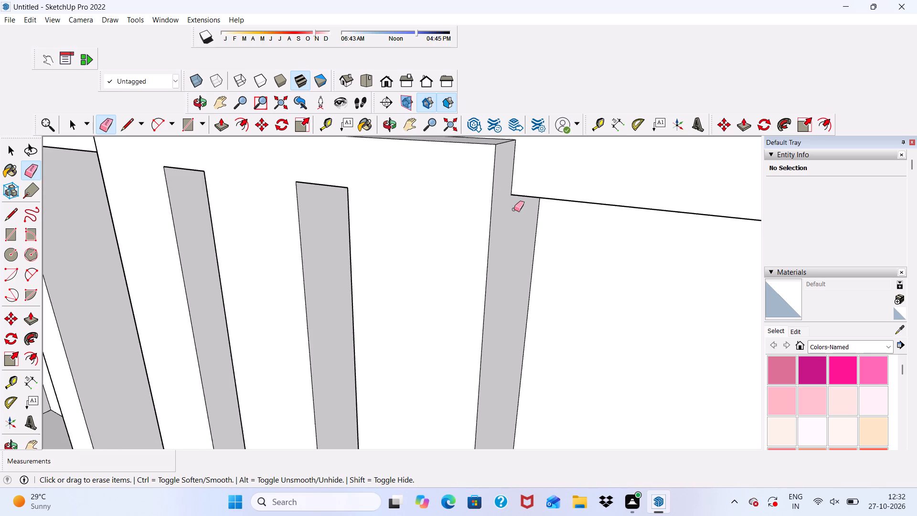
pyautogui.scroll(-5, 510, 193)
pyautogui.scroll(-5, 435, 189)
pyautogui.moveTo(364, 205); pyautogui.dragTo(690, 183, button='middle')
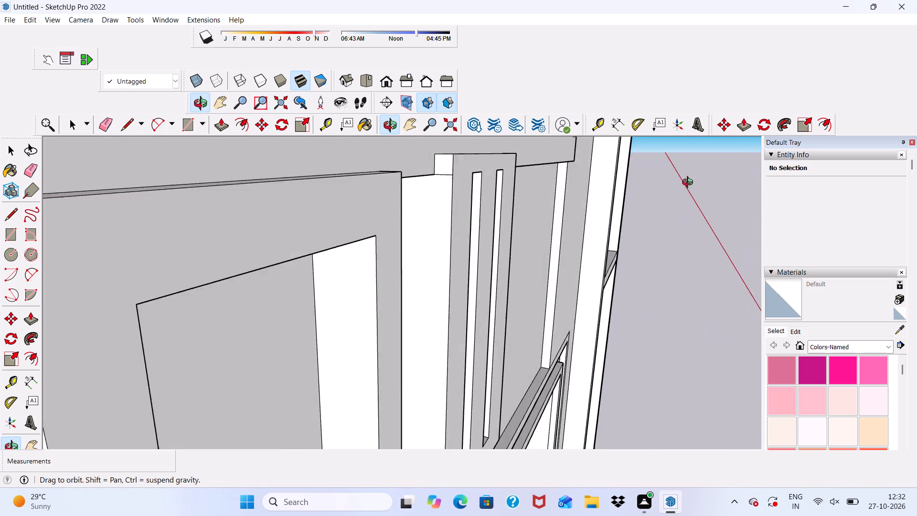
pyautogui.moveTo(690, 183); pyautogui.dragTo(657, 189, button='middle')
pyautogui.scroll(9, 422, 221)
pyautogui.moveTo(419, 152); pyautogui.dragTo(414, 165)
pyautogui.scroll(-3, 390, 167)
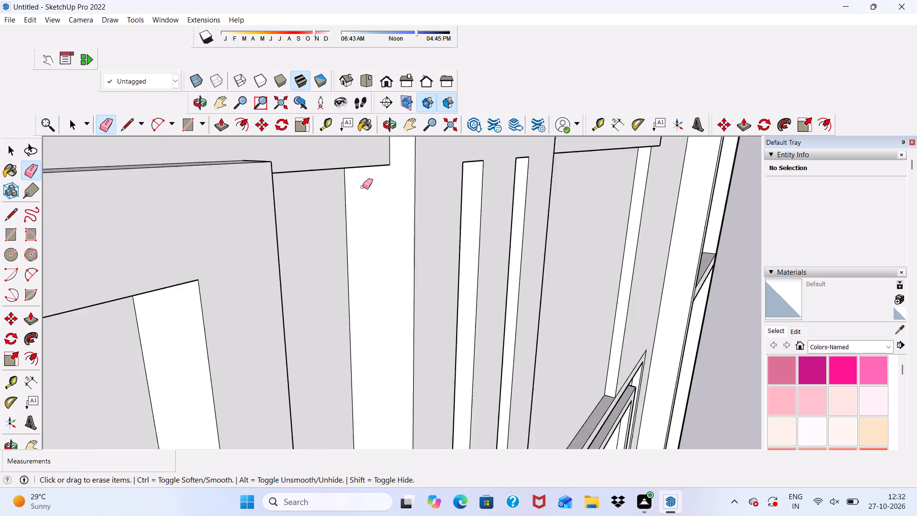
# Examine the slotted fin panel and the framed window beside it from several angles.
pyautogui.scroll(-10, 363, 187)
pyautogui.moveTo(442, 301); pyautogui.dragTo(275, 260, button='middle')
pyautogui.scroll(-10, 294, 226)
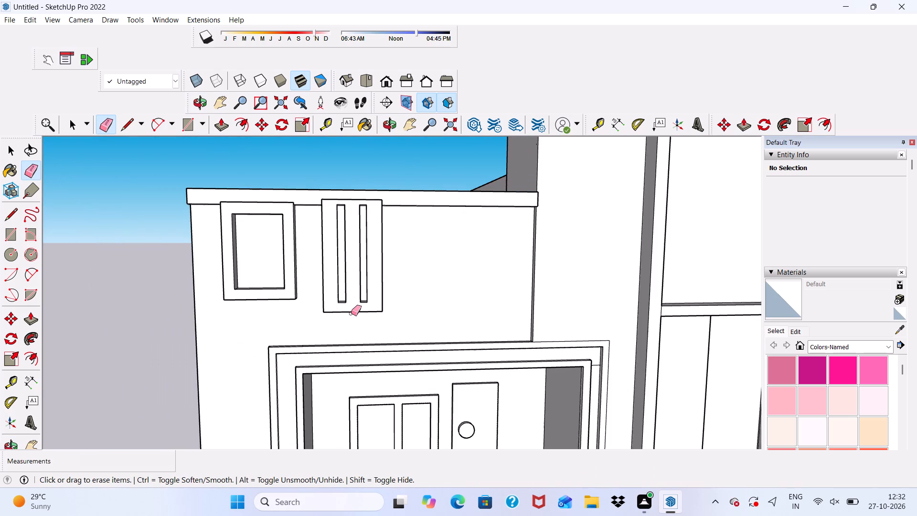
pyautogui.moveTo(351, 313); pyautogui.dragTo(237, 344, button='middle')
pyautogui.scroll(2, 274, 286)
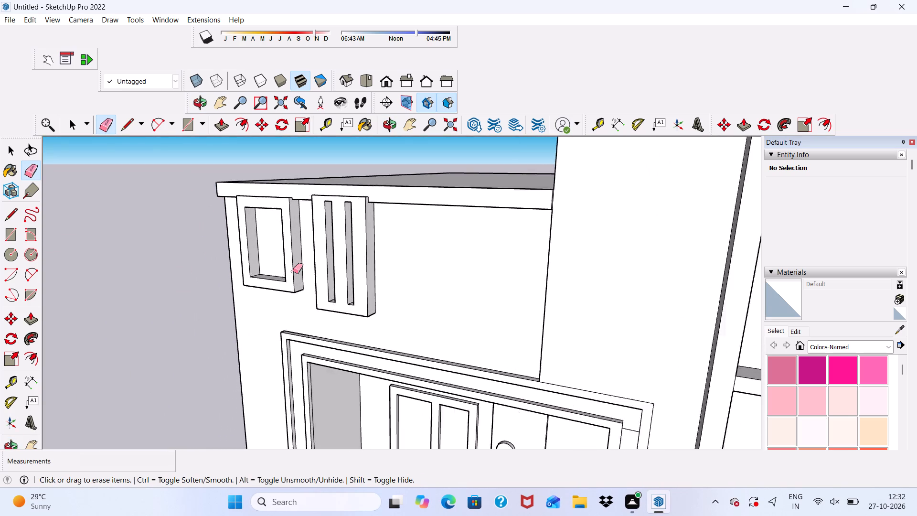
pyautogui.scroll(4, 293, 271)
pyautogui.scroll(-1, 312, 236)
pyautogui.scroll(-3, 347, 167)
pyautogui.moveTo(347, 167); pyautogui.dragTo(372, 174, button='middle')
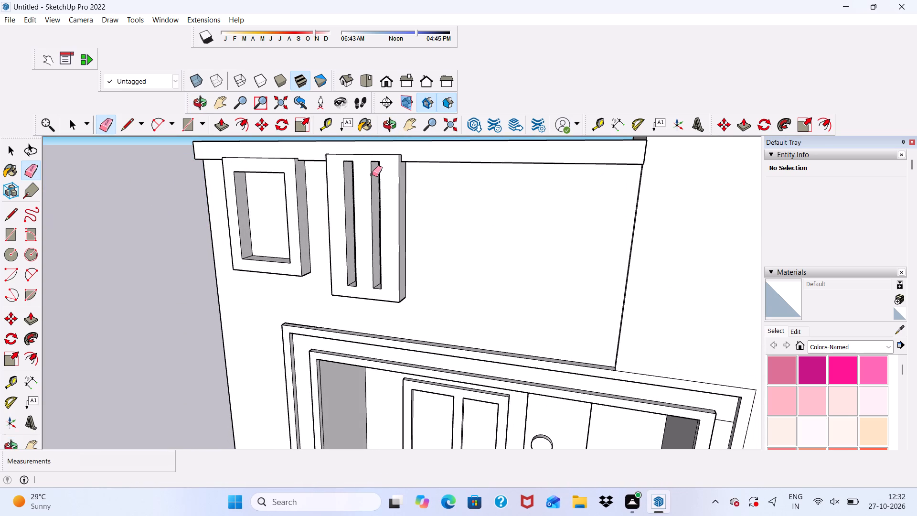
pyautogui.press('space')
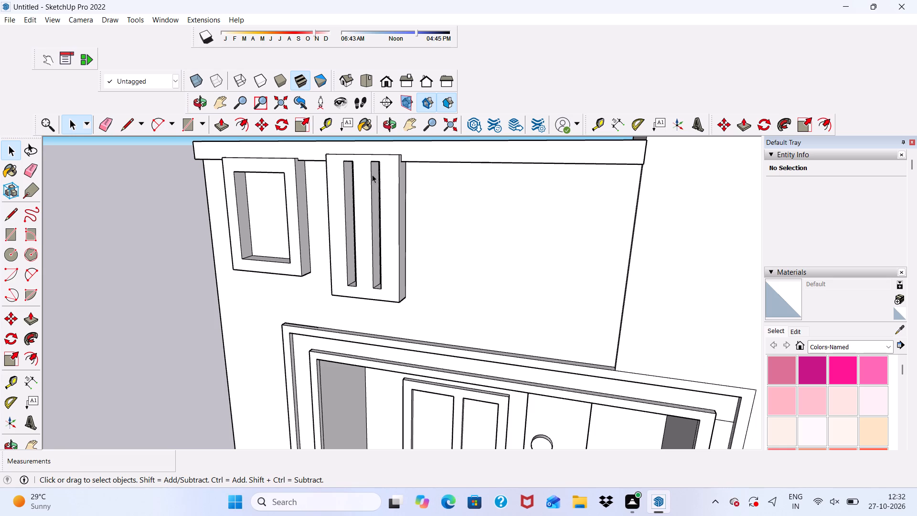
# Examine the slotted panel, the framed window and the whole front facade from several angles.
pyautogui.scroll(-9, 304, 185)
pyautogui.moveTo(252, 265); pyautogui.dragTo(271, 203, button='middle')
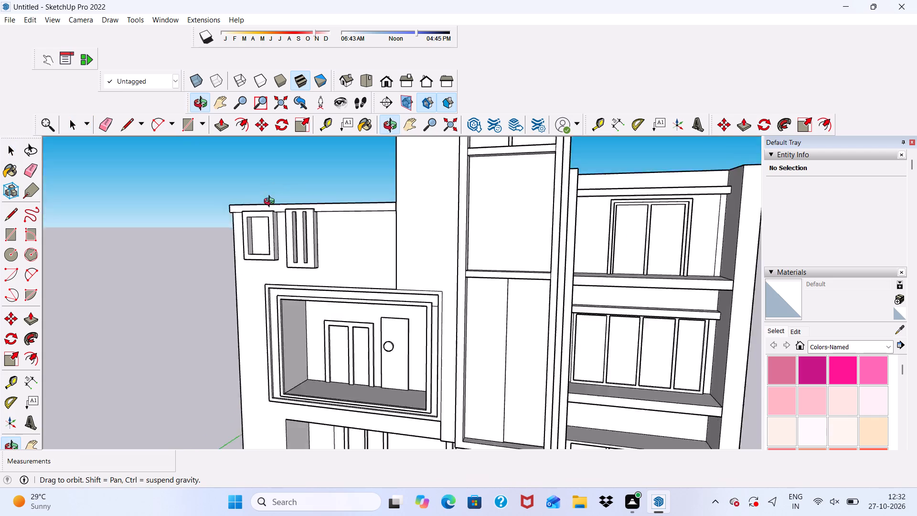
pyautogui.moveTo(271, 203); pyautogui.dragTo(331, 182, button='middle')
pyautogui.scroll(-1, 332, 221)
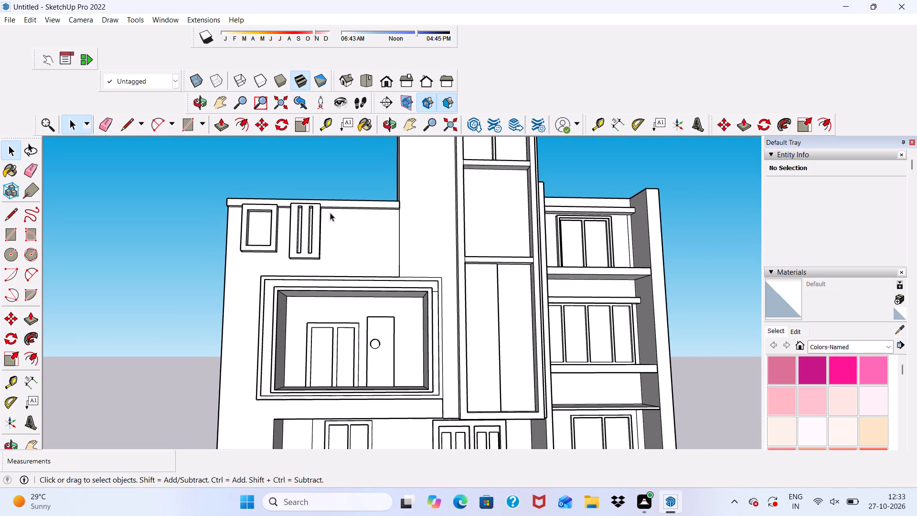
pyautogui.scroll(-1, 309, 229)
pyautogui.moveTo(270, 310); pyautogui.dragTo(280, 368, button='middle')
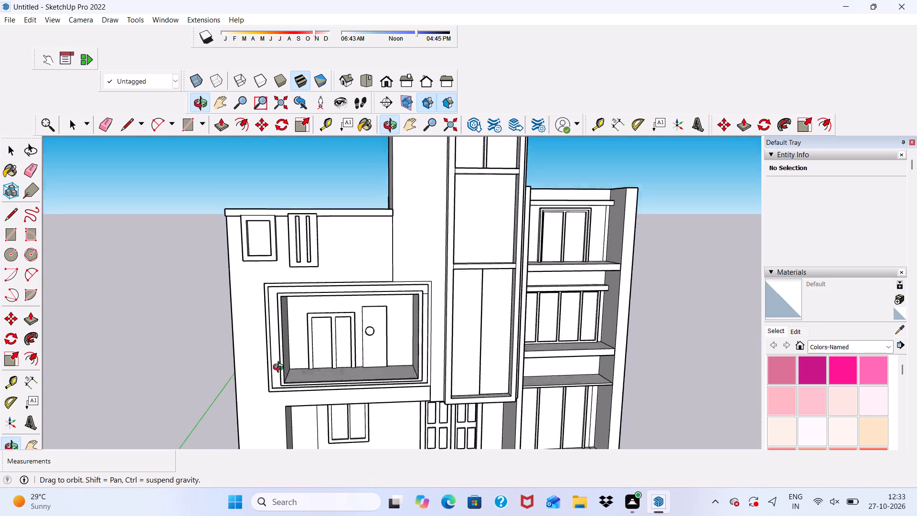
pyautogui.moveTo(280, 368); pyautogui.dragTo(279, 373, button='middle')
pyautogui.moveTo(229, 321); pyautogui.dragTo(230, 319, button='middle')
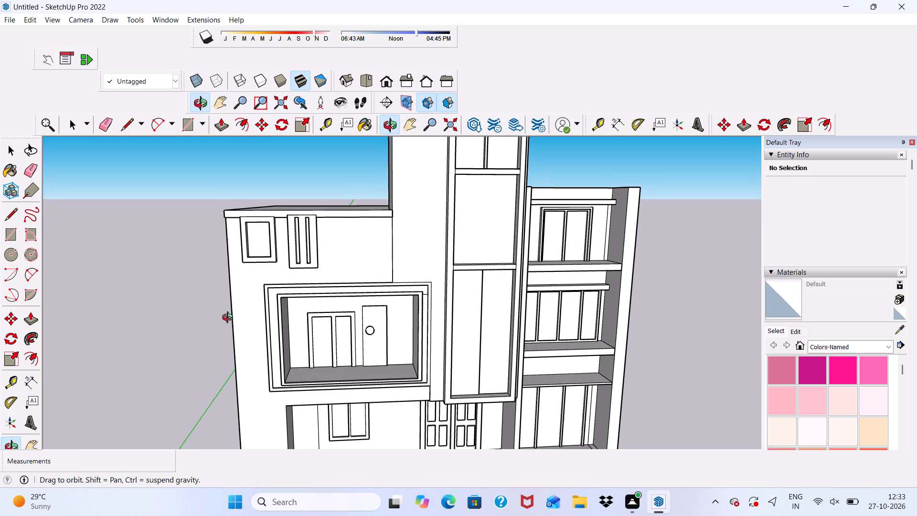
pyautogui.moveTo(230, 319); pyautogui.dragTo(362, 302, button='middle')
pyautogui.scroll(1, 363, 301)
pyautogui.scroll(-5, 132, 208)
pyautogui.moveTo(213, 309); pyautogui.dragTo(135, 312, button='middle')
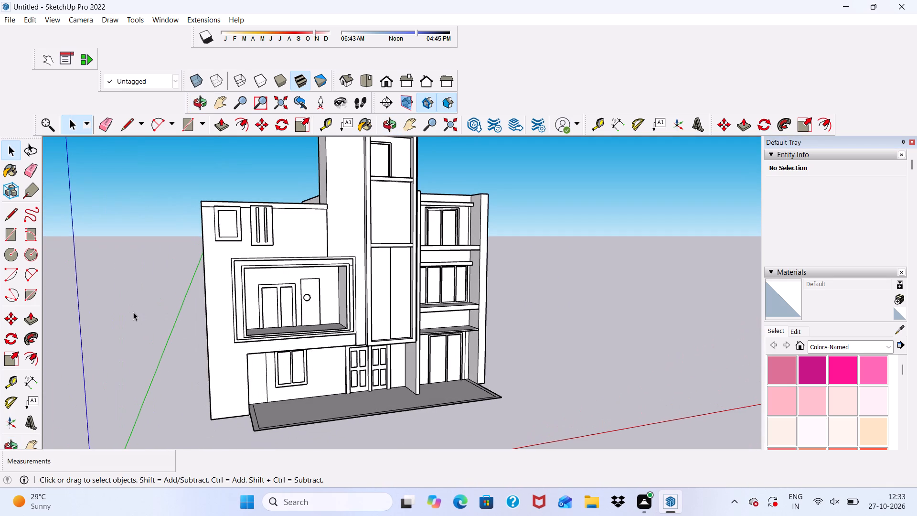
# Push/Pull the building's large blank side wall, beside the framed window, outward by 2' 1/4".
pyautogui.scroll(-5, 130, 303)
pyautogui.moveTo(130, 302); pyautogui.dragTo(344, 310, button='middle')
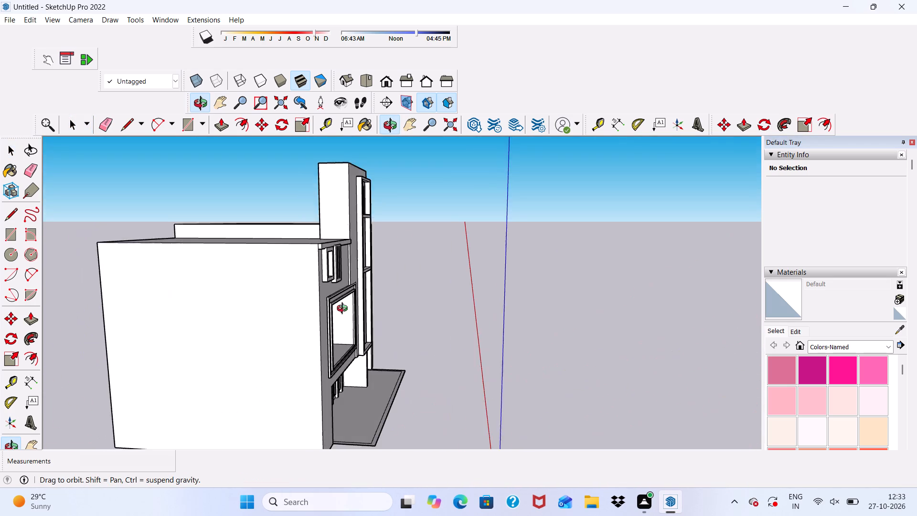
pyautogui.moveTo(344, 310); pyautogui.dragTo(325, 334, button='middle')
pyautogui.scroll(3, 211, 339)
pyautogui.click(207, 331)
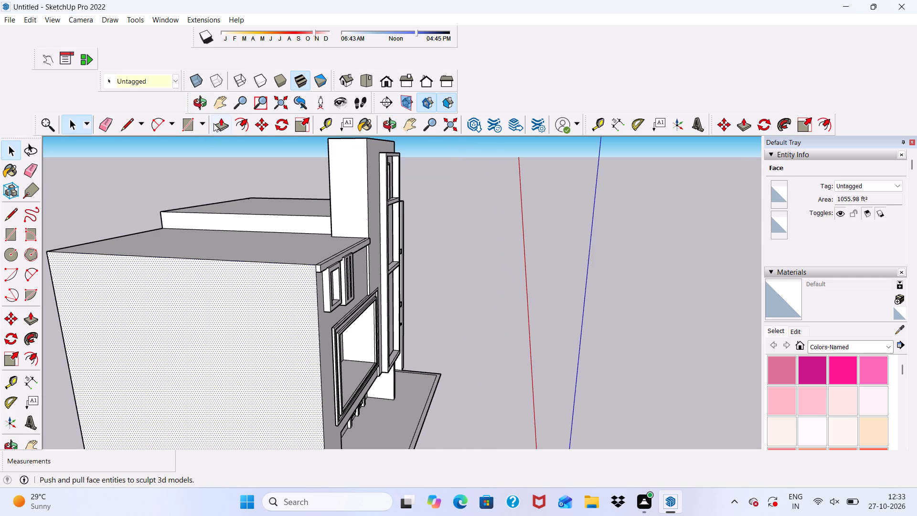
pyautogui.click(213, 123)
pyautogui.click(208, 316)
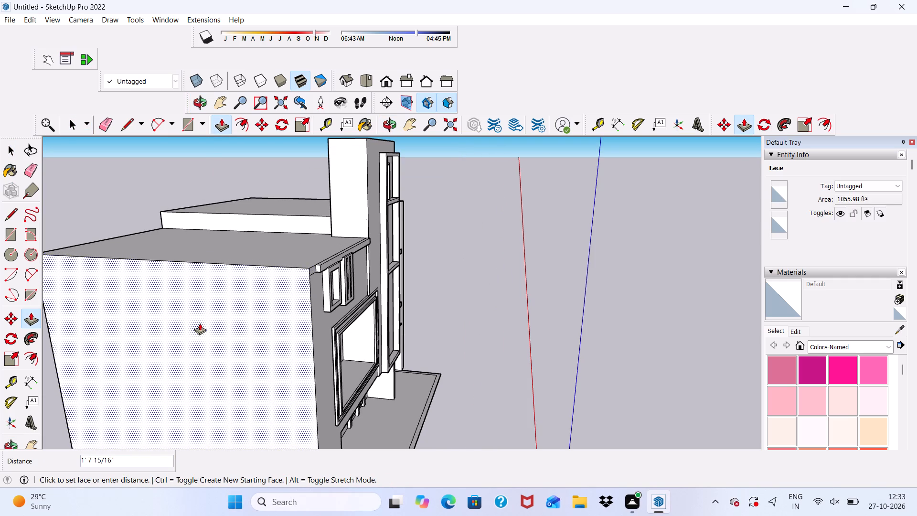
pyautogui.click(199, 326)
# Push/Pull the outer end face of the roof-edge band by 2' 1/4", flush with the extended side wall.
pyautogui.scroll(-3, 237, 295)
pyautogui.moveTo(260, 309); pyautogui.dragTo(154, 296, button='middle')
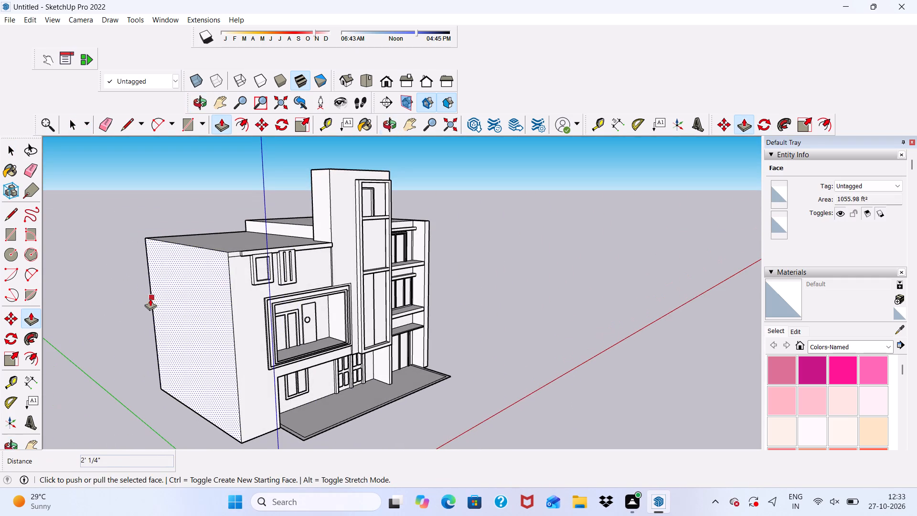
pyautogui.scroll(17, 243, 263)
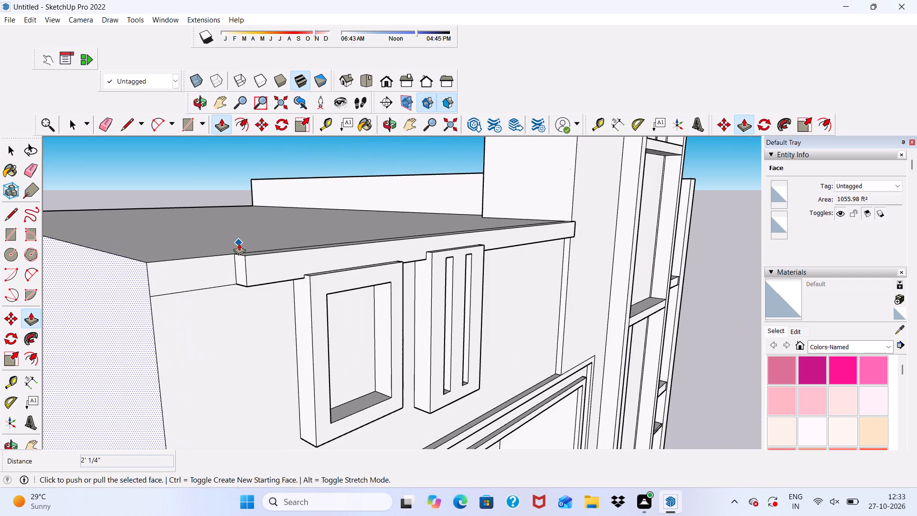
pyautogui.scroll(12, 239, 243)
pyautogui.press('space')
pyautogui.click(235, 320)
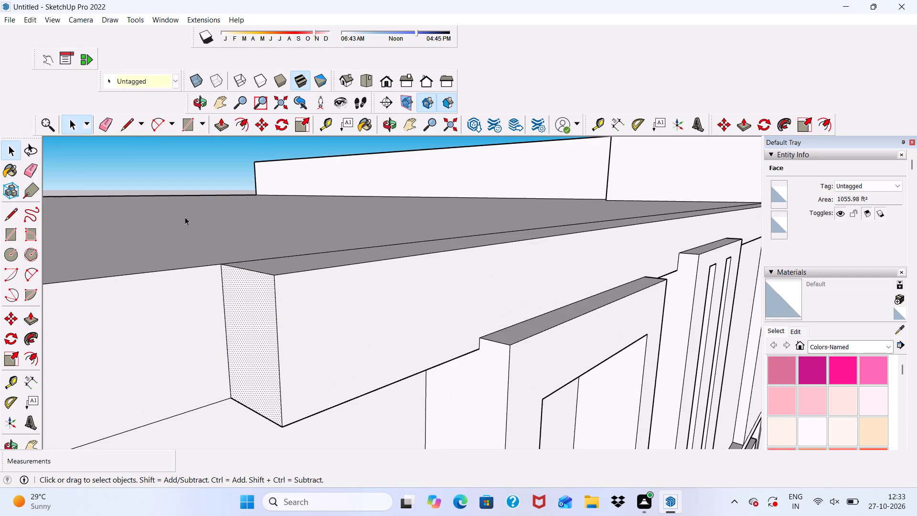
pyautogui.click(219, 122)
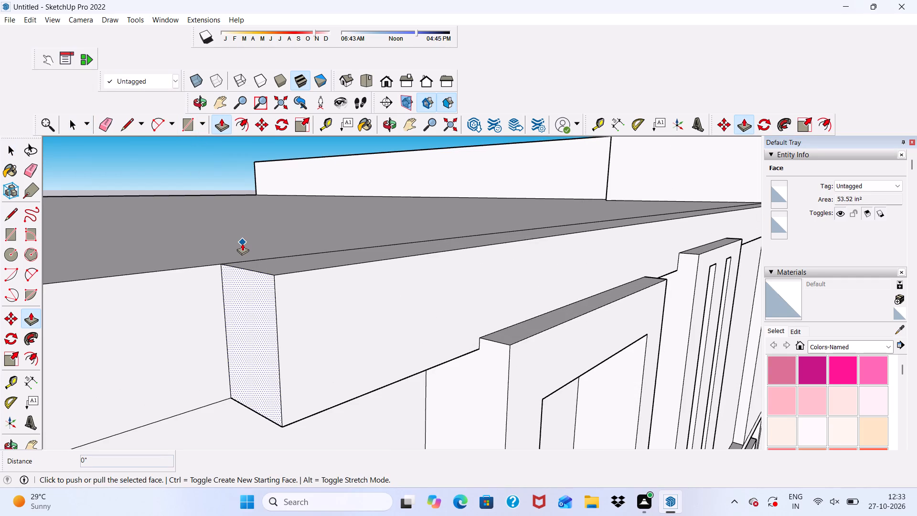
pyautogui.click(255, 314)
pyautogui.scroll(-4, 182, 301)
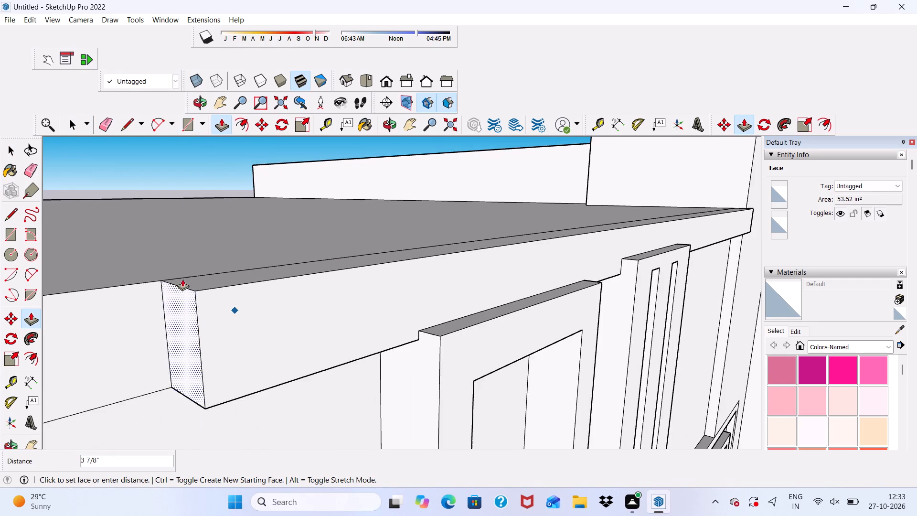
pyautogui.scroll(-11, 182, 258)
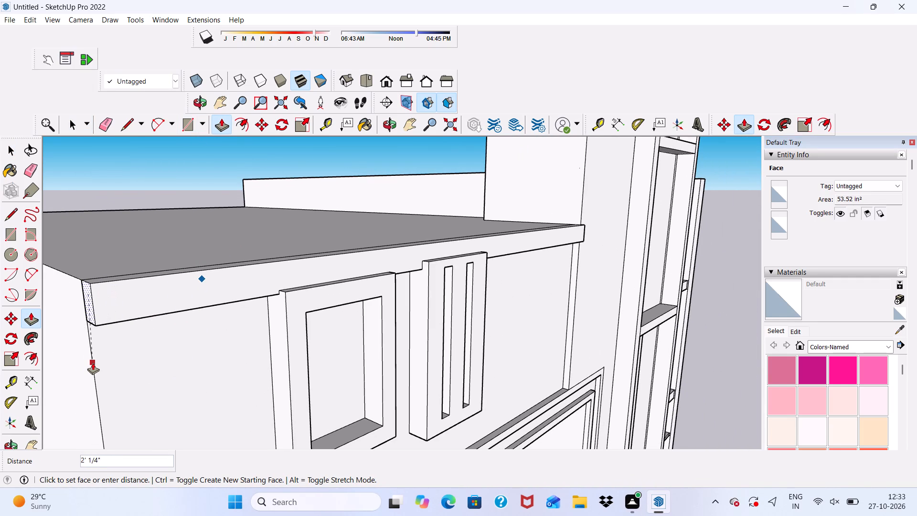
pyautogui.click(93, 363)
# Examine the extended roof band and the full front facade from below and above.
pyautogui.scroll(-4, 111, 323)
pyautogui.moveTo(191, 349); pyautogui.dragTo(61, 254, button='middle')
pyautogui.scroll(1, 54, 252)
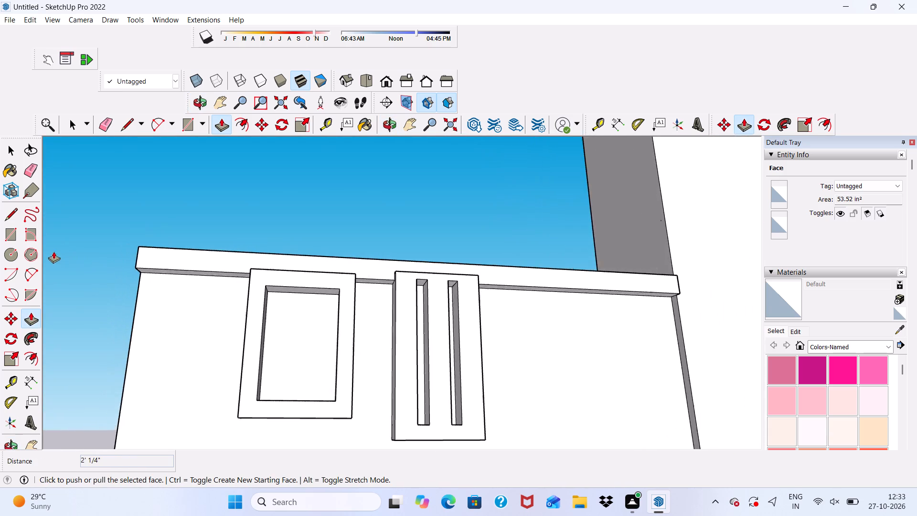
pyautogui.scroll(-6, 57, 248)
pyautogui.scroll(-3, 253, 220)
pyautogui.press('space')
pyautogui.scroll(-5, 253, 220)
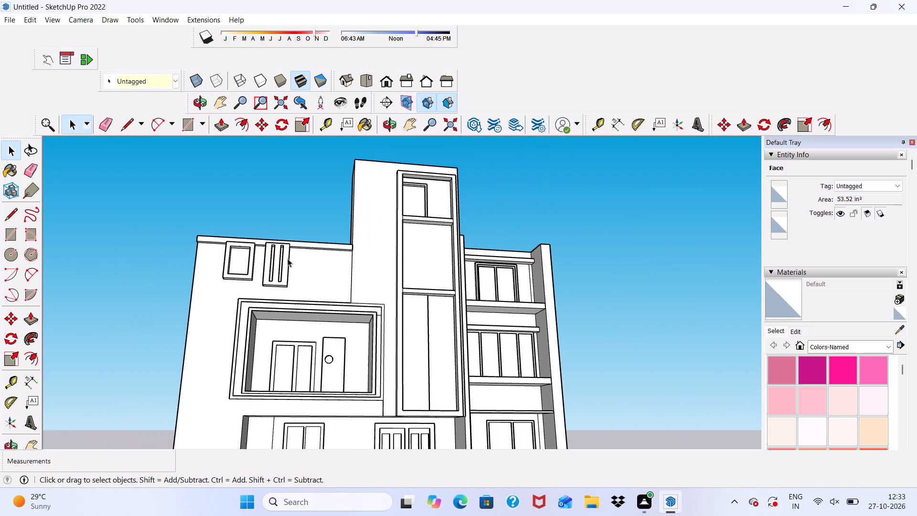
pyautogui.scroll(-7, 290, 249)
pyautogui.moveTo(293, 282); pyautogui.dragTo(308, 352, button='middle')
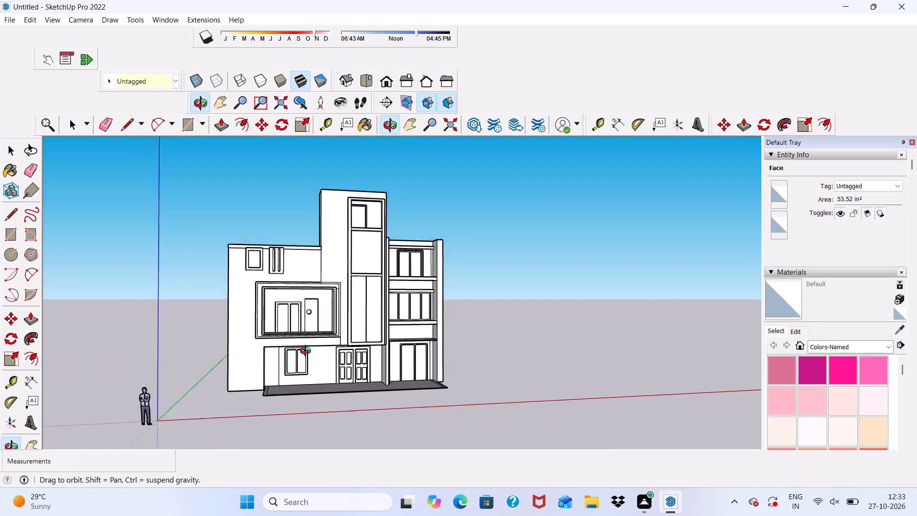
pyautogui.moveTo(308, 352); pyautogui.dragTo(304, 438, button='middle')
pyautogui.scroll(5, 258, 365)
pyautogui.moveTo(249, 301); pyautogui.dragTo(242, 252, button='middle')
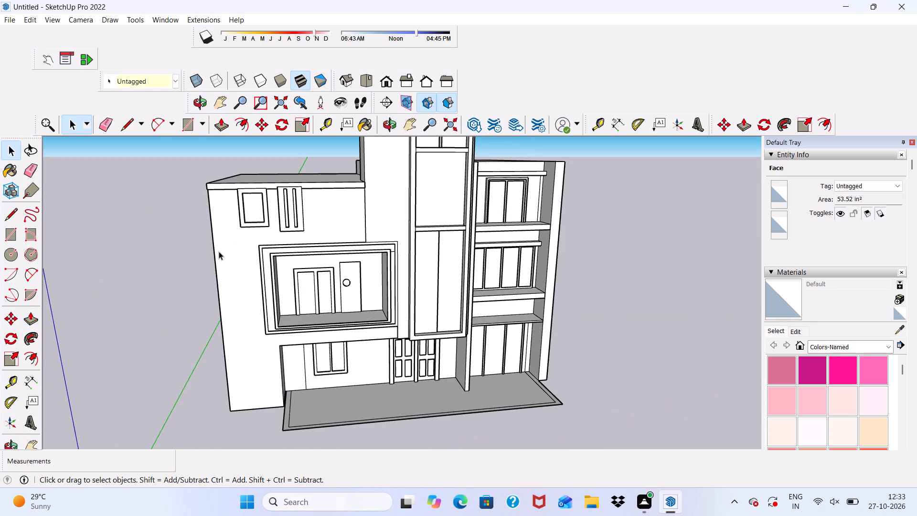
# Draw a rectangle about 1' 8 3/8" by 1' 4 7/8" on the front wall between the outer corner and the balcony frame.
pyautogui.click(186, 119)
pyautogui.press('space')
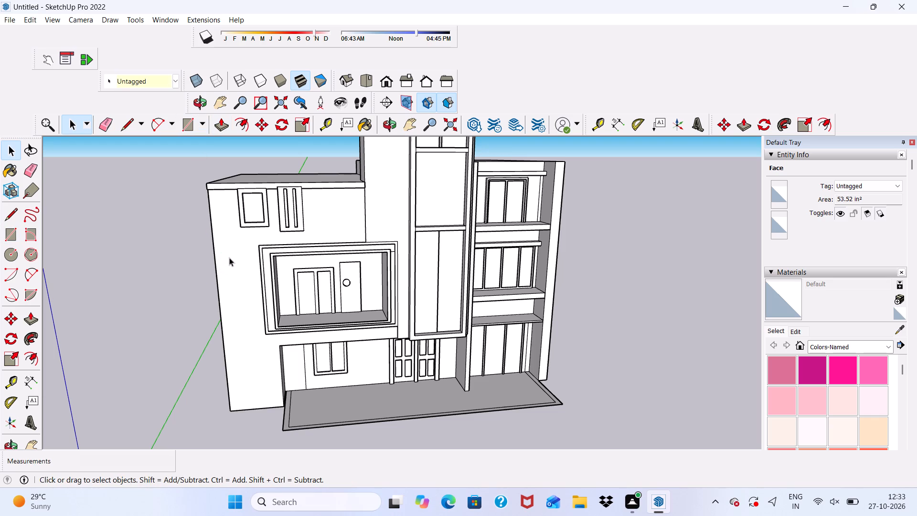
pyautogui.scroll(4, 230, 257)
pyautogui.click(182, 126)
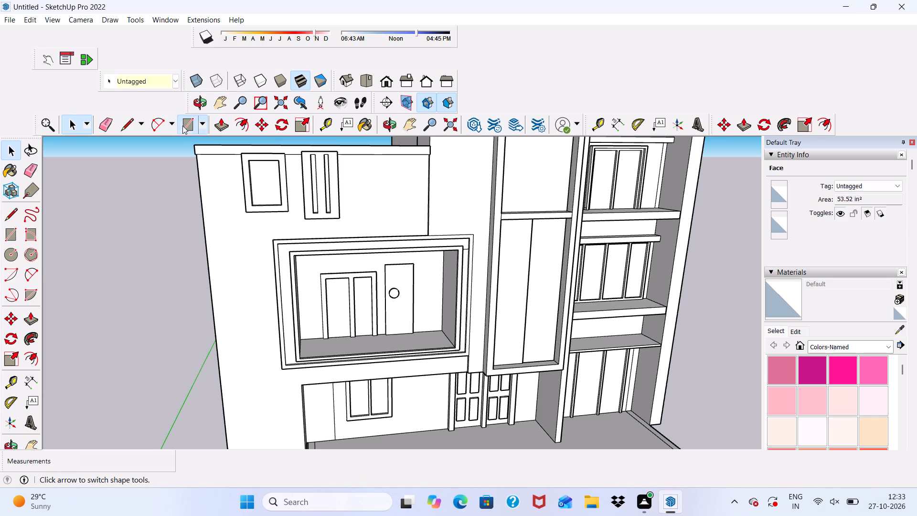
pyautogui.scroll(4, 246, 315)
pyautogui.moveTo(243, 305); pyautogui.dragTo(249, 258, button='middle')
pyautogui.scroll(4, 229, 191)
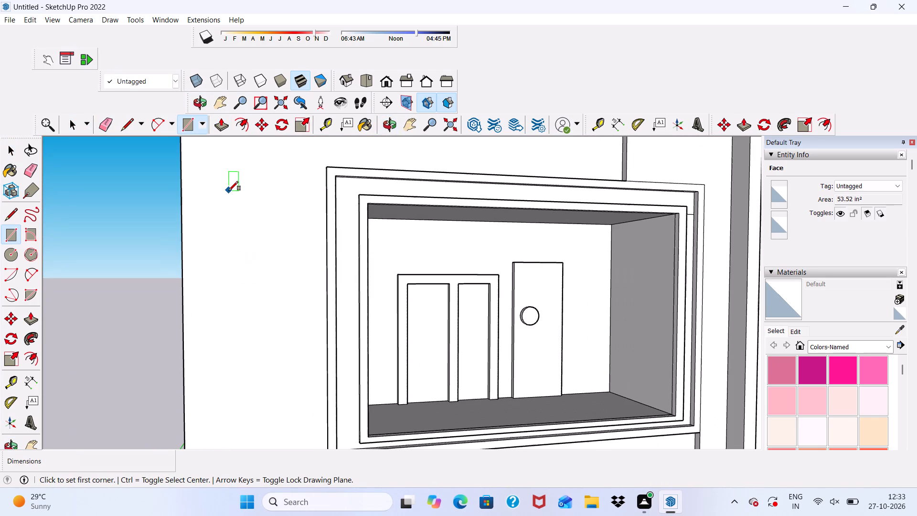
pyautogui.click(224, 196)
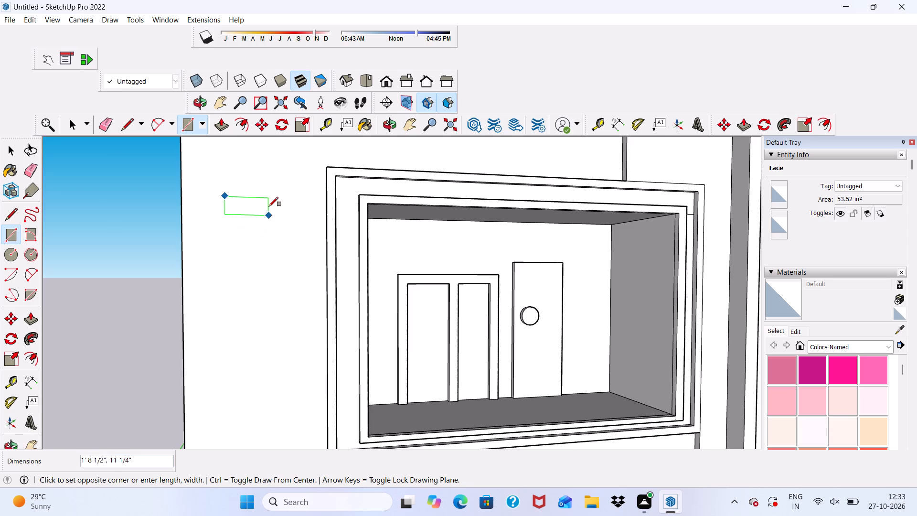
pyautogui.scroll(3, 269, 205)
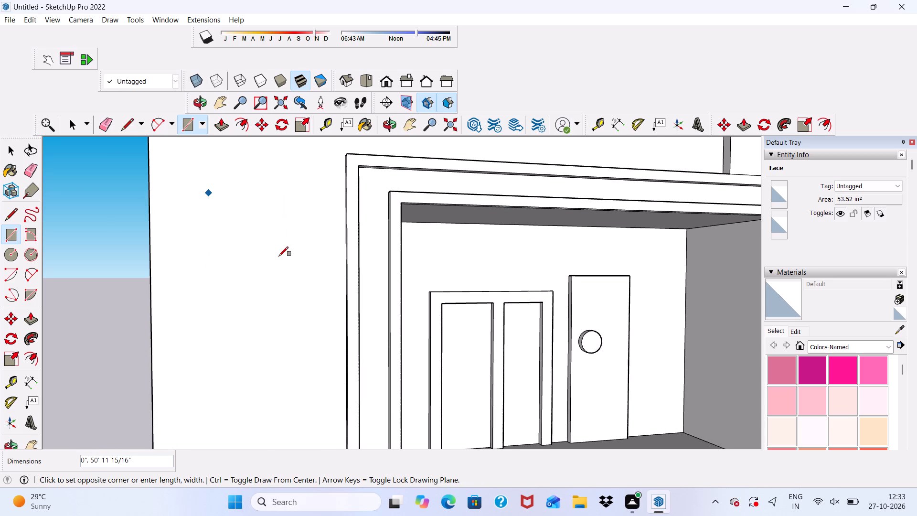
pyautogui.scroll(3, 279, 256)
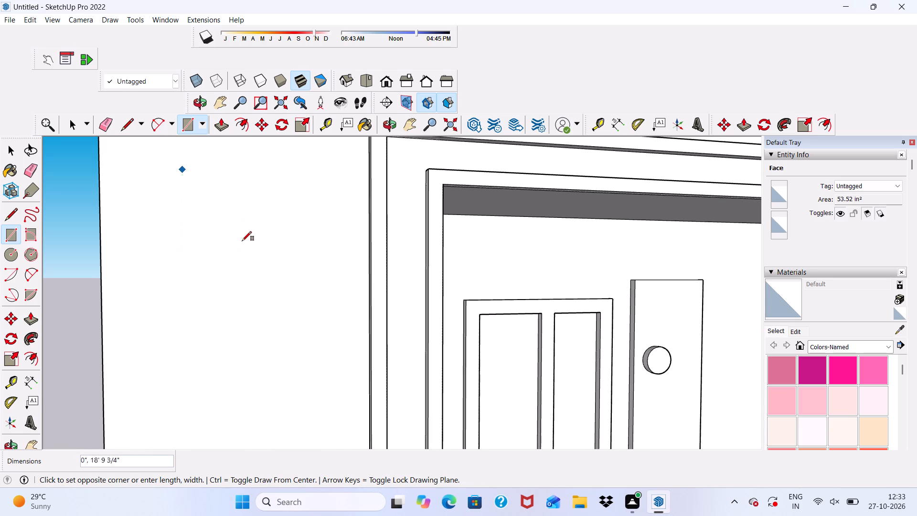
pyautogui.scroll(-3, 240, 243)
pyautogui.moveTo(244, 236); pyautogui.dragTo(223, 272, button='middle')
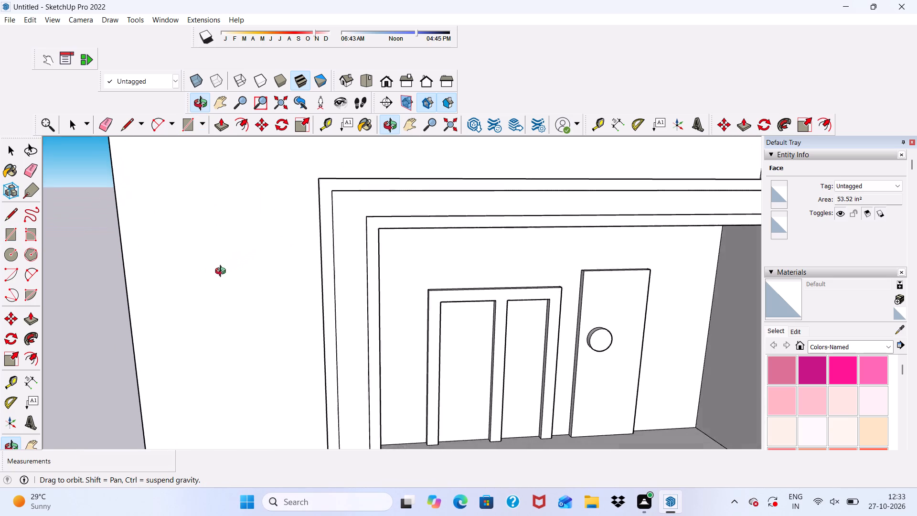
pyautogui.moveTo(223, 272); pyautogui.dragTo(207, 280, button='middle')
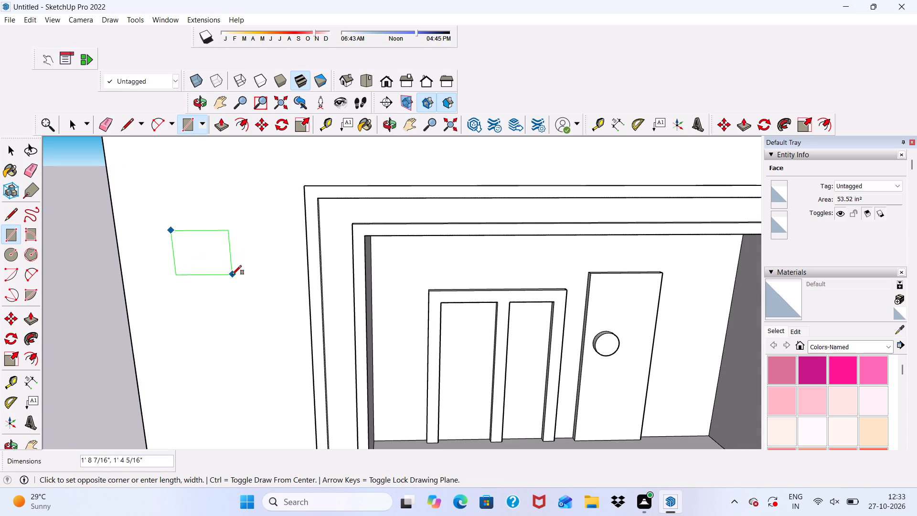
pyautogui.click(232, 276)
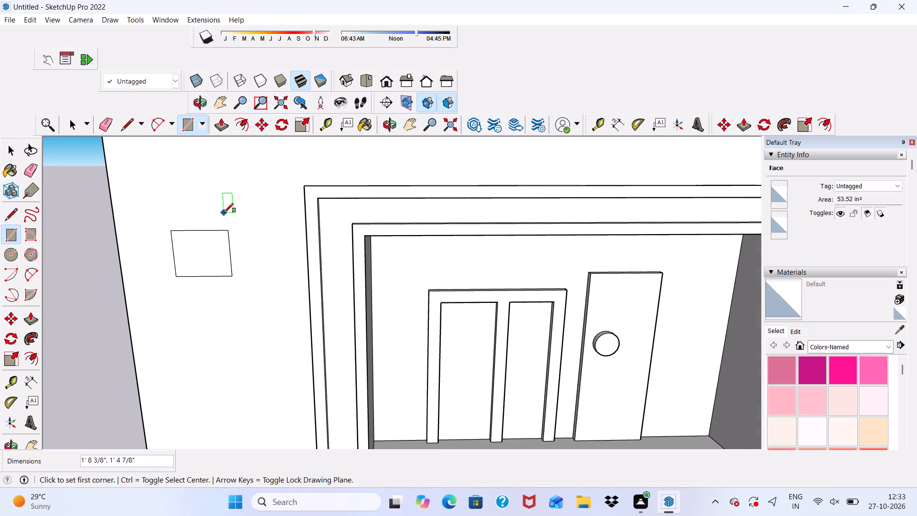
# Copy the small rectangle with its edges straight down the wall, leaving a gap below the original.
pyautogui.press('space')
pyautogui.doubleClick(208, 248)
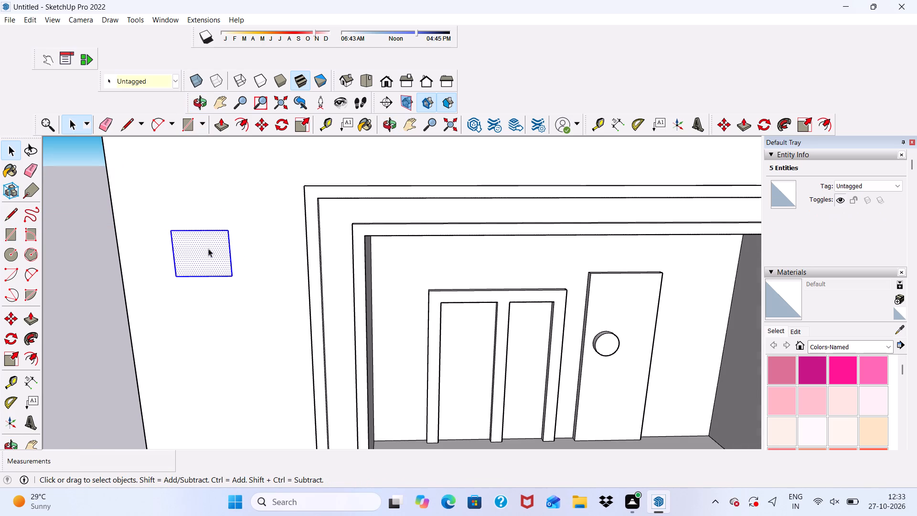
pyautogui.click(262, 120)
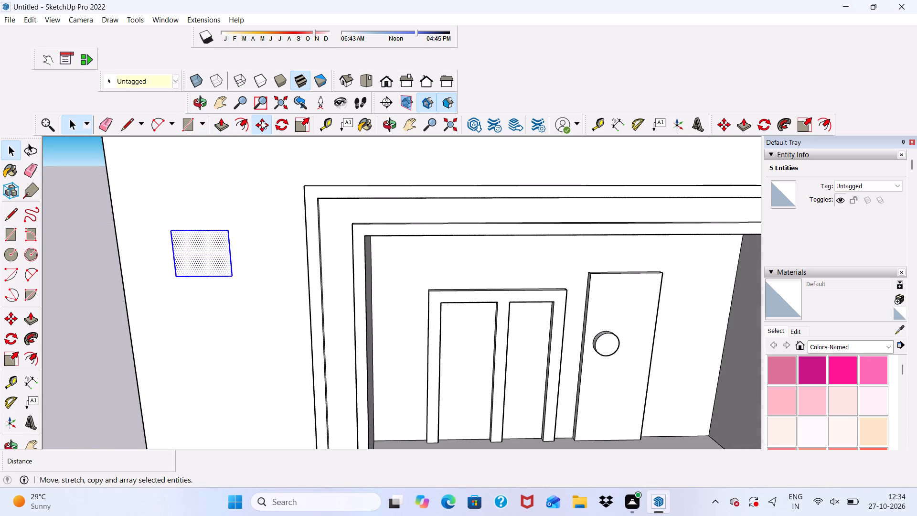
pyautogui.click(203, 260)
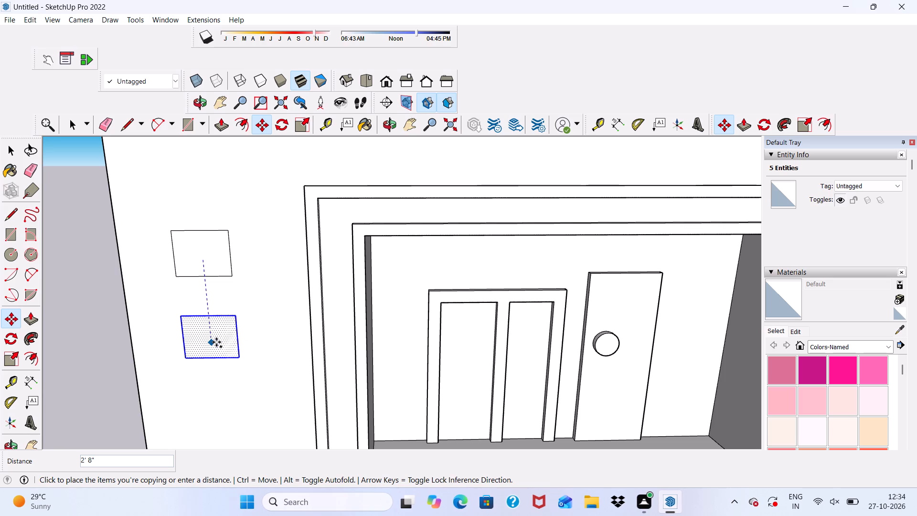
pyautogui.click(216, 335)
# Copy the rectangle down the wall again by about 2' 6 7/8" to make a third in the column, and clear the selection.
pyautogui.click(216, 335)
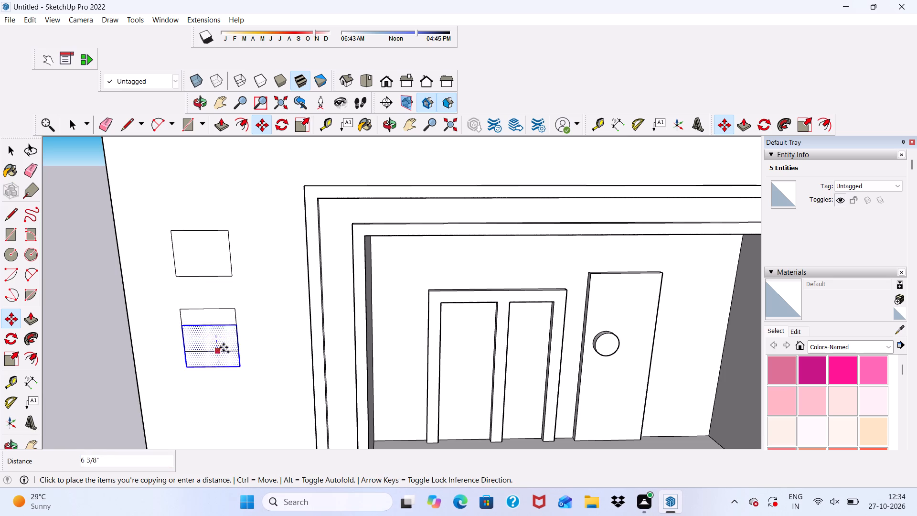
pyautogui.scroll(-6, 224, 345)
pyautogui.scroll(-5, 228, 304)
pyautogui.scroll(4, 221, 366)
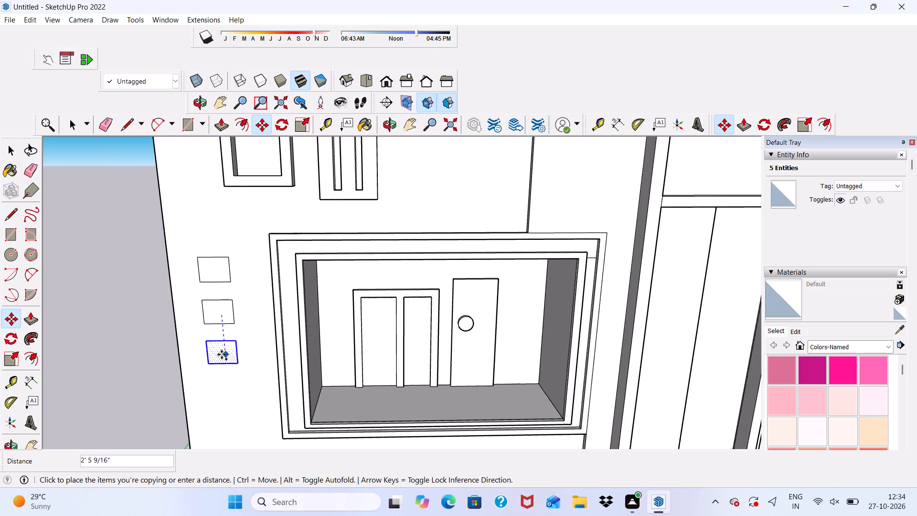
pyautogui.scroll(4, 222, 355)
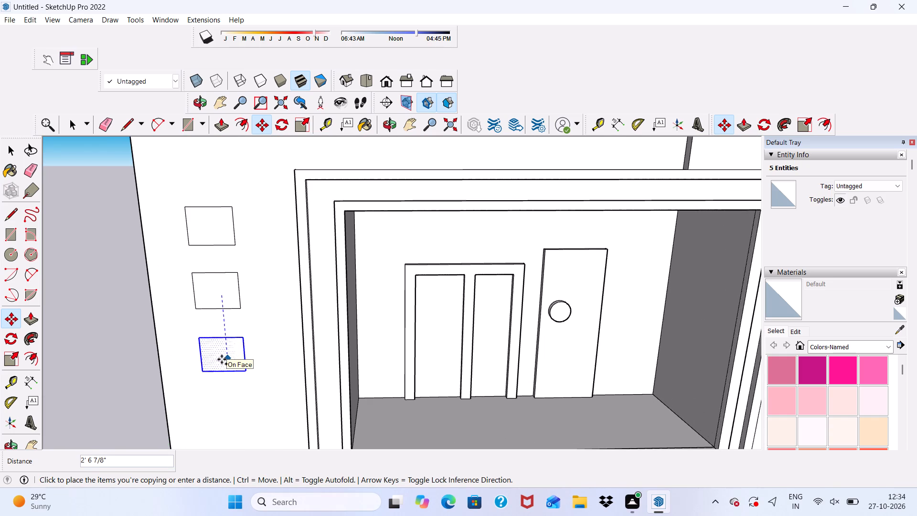
pyautogui.click(222, 359)
pyautogui.scroll(-4, 220, 363)
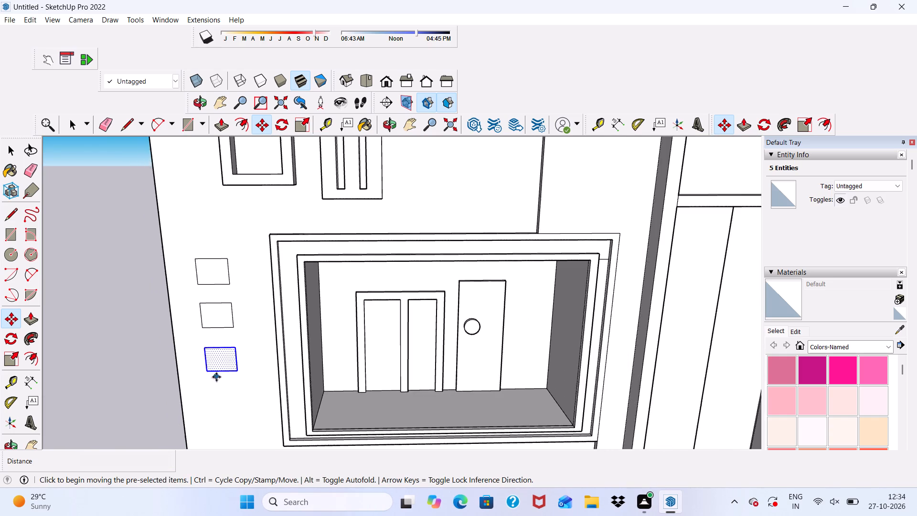
pyautogui.scroll(-5, 144, 347)
pyautogui.press('space')
pyautogui.click(143, 322)
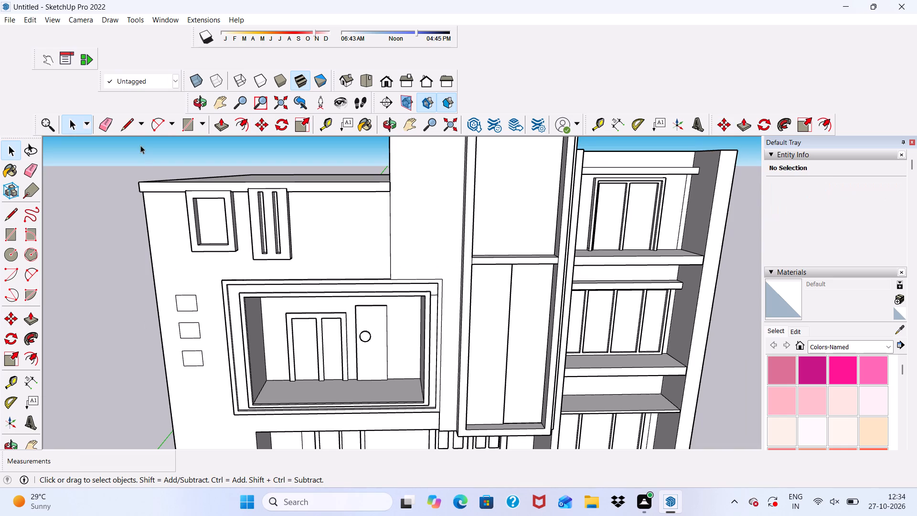
# Draw a narrow vertical rectangle about 2" by 1' 2 3/8" hanging from the bottom edge of the lowest small rectangle.
pyautogui.click(185, 125)
pyautogui.scroll(-3, 183, 154)
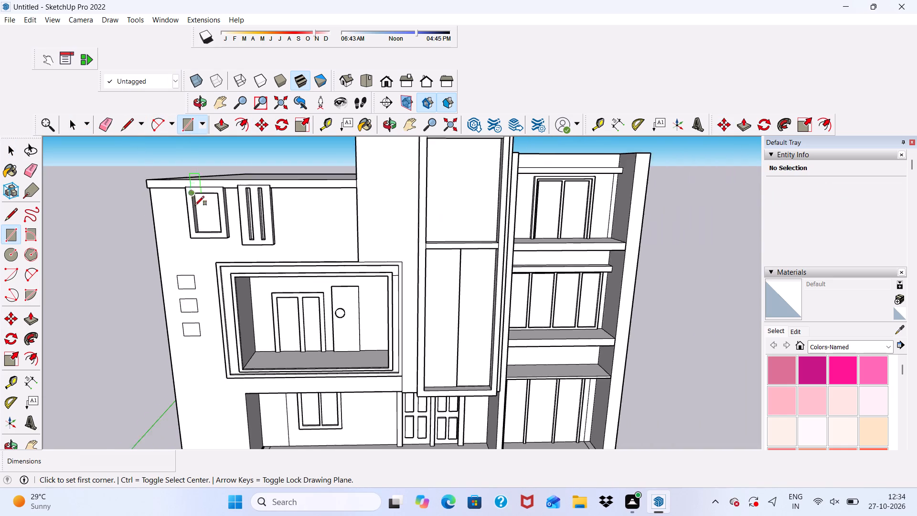
pyautogui.scroll(-1, 195, 205)
pyautogui.moveTo(216, 310); pyautogui.dragTo(221, 244, button='middle')
pyautogui.scroll(9, 180, 305)
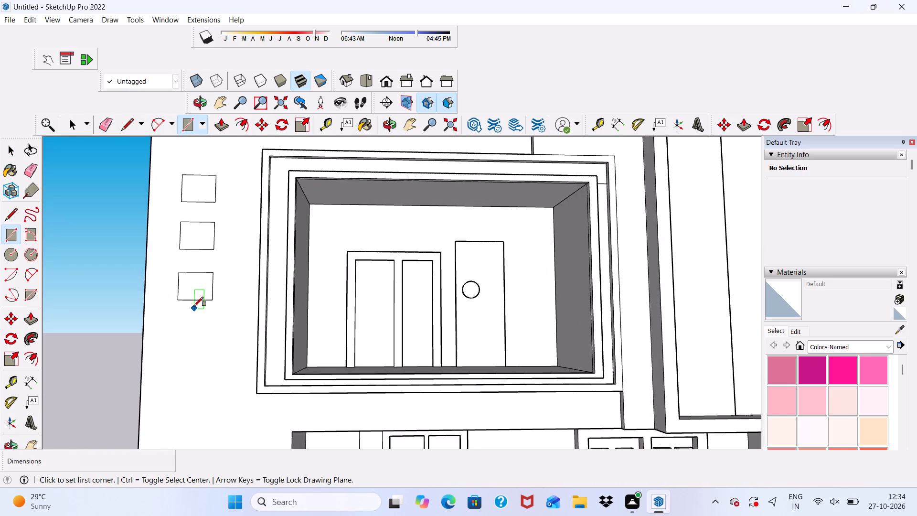
pyautogui.scroll(9, 194, 306)
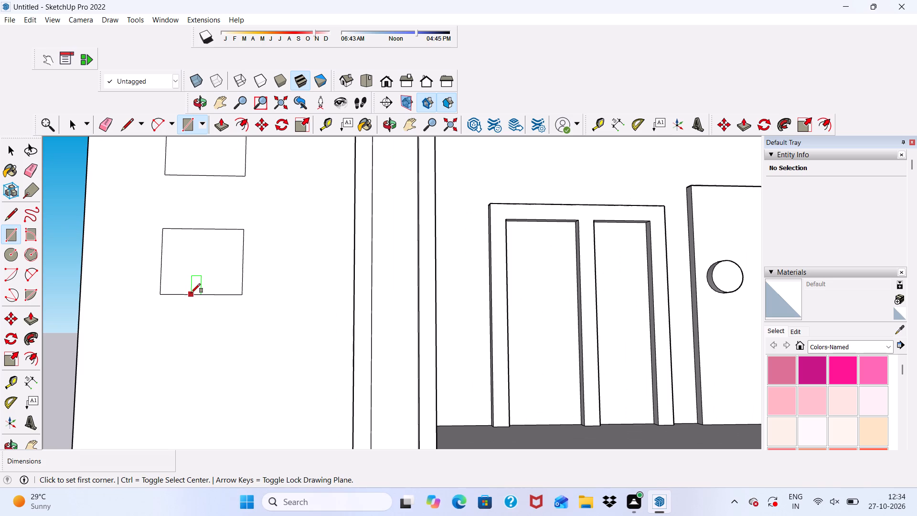
pyautogui.scroll(4, 191, 293)
pyautogui.click(196, 293)
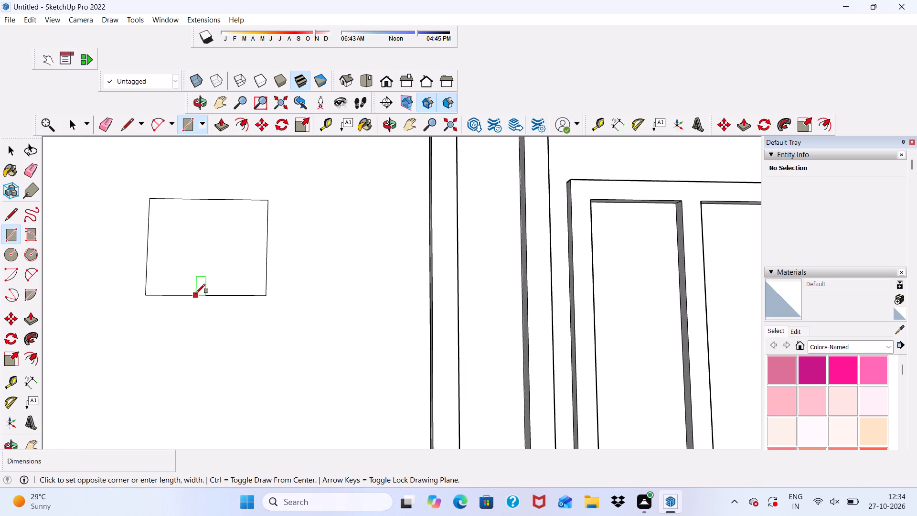
pyautogui.click(205, 380)
# Draw a horizontal strip about 2' 6" by 1 3/4" from the lower end of the vertical strip to the wall's outer edge.
pyautogui.scroll(-8, 225, 329)
pyautogui.moveTo(284, 332); pyautogui.dragTo(287, 352, button='middle')
pyautogui.scroll(4, 232, 356)
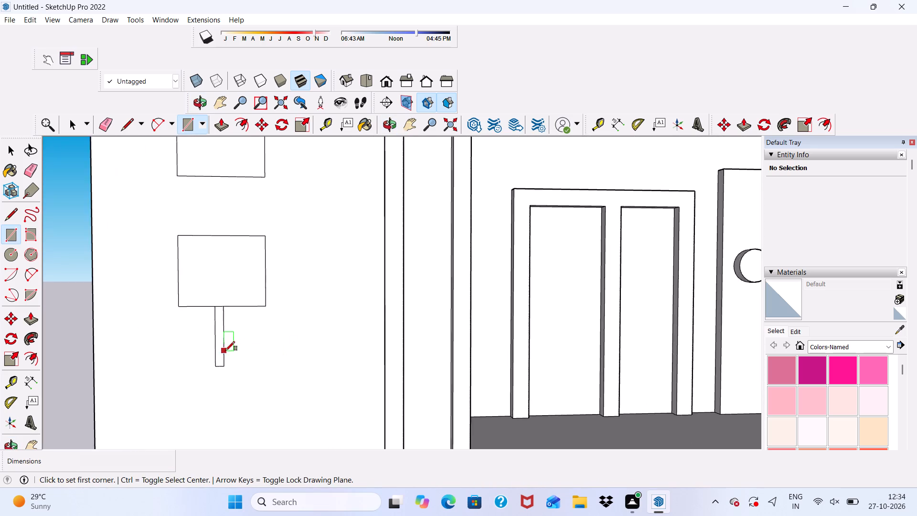
pyautogui.scroll(4, 225, 351)
pyautogui.click(226, 366)
pyautogui.scroll(-10, 179, 332)
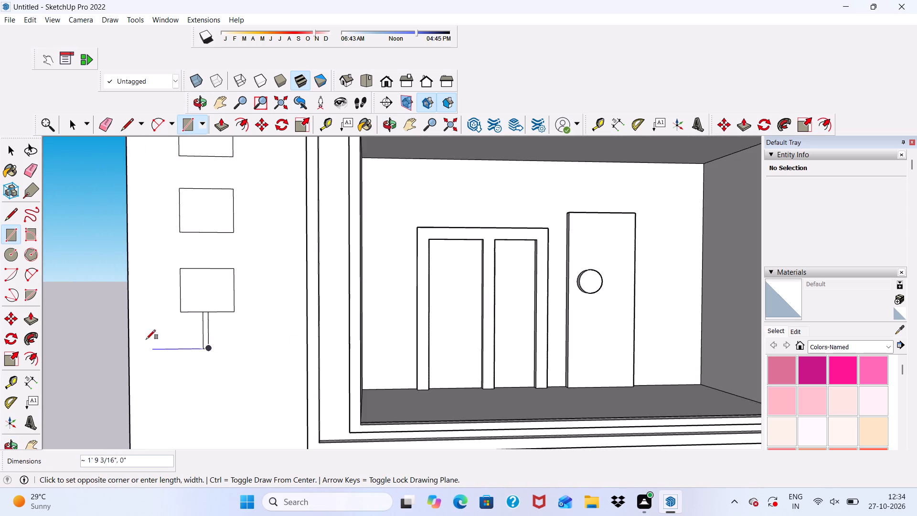
pyautogui.scroll(11, 135, 351)
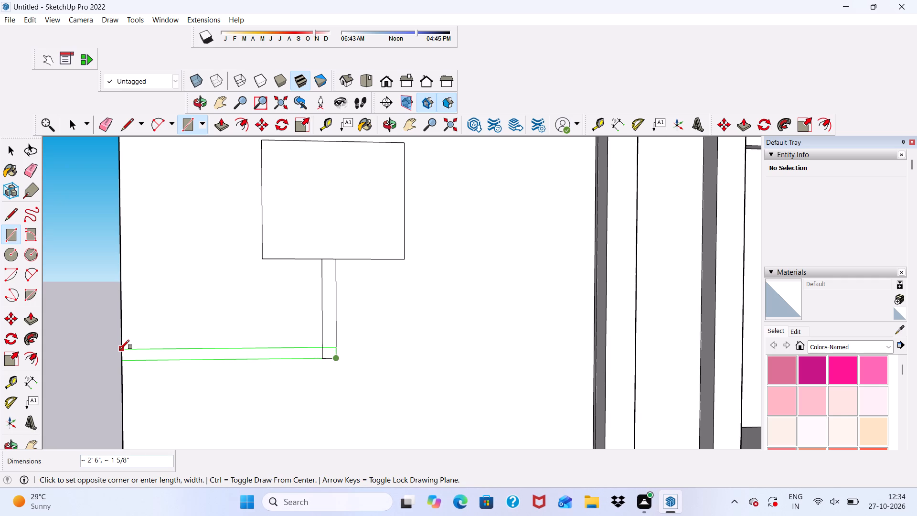
pyautogui.click(120, 348)
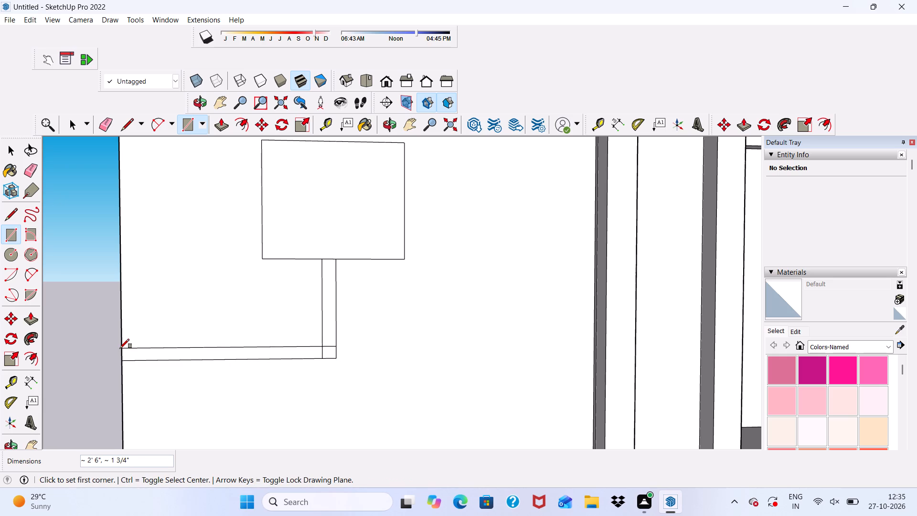
# Draw a connecting strip about 2 1/16" by 1' 2" between the lowest and middle small rectangles.
pyautogui.scroll(-5, 121, 339)
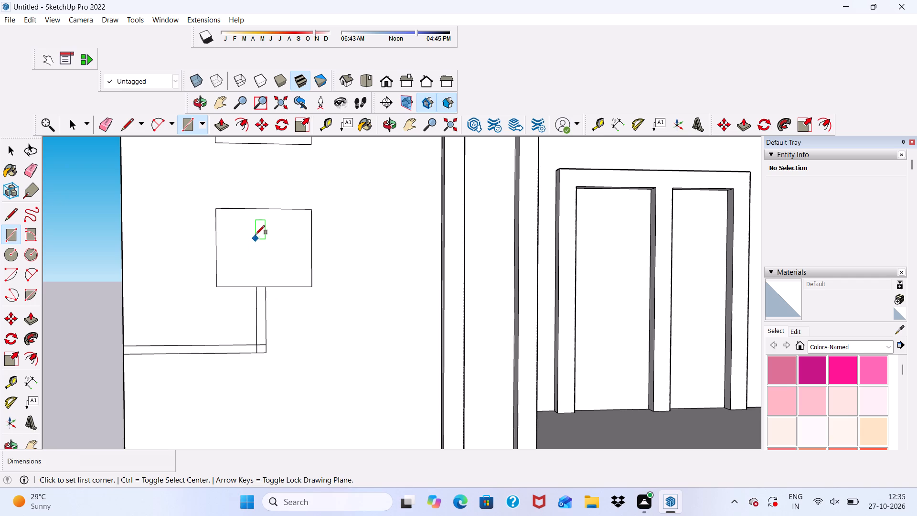
pyautogui.click(256, 206)
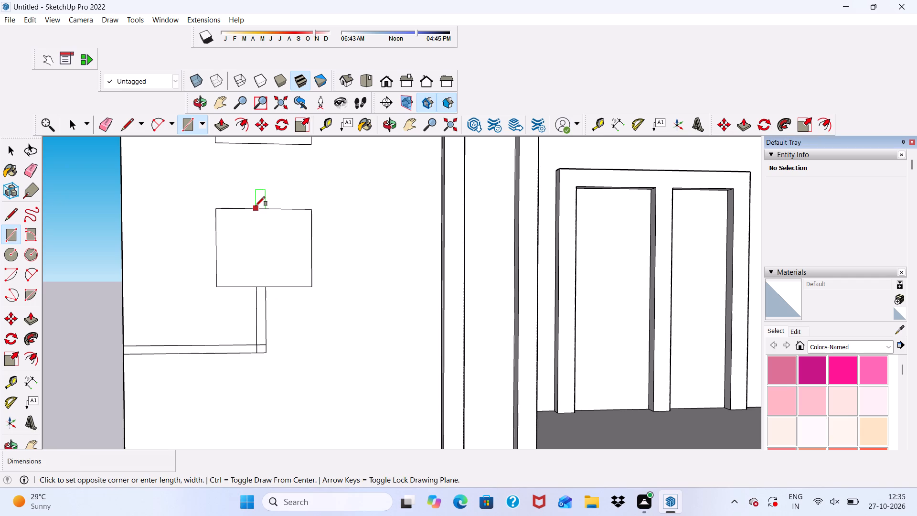
pyautogui.scroll(-5, 256, 207)
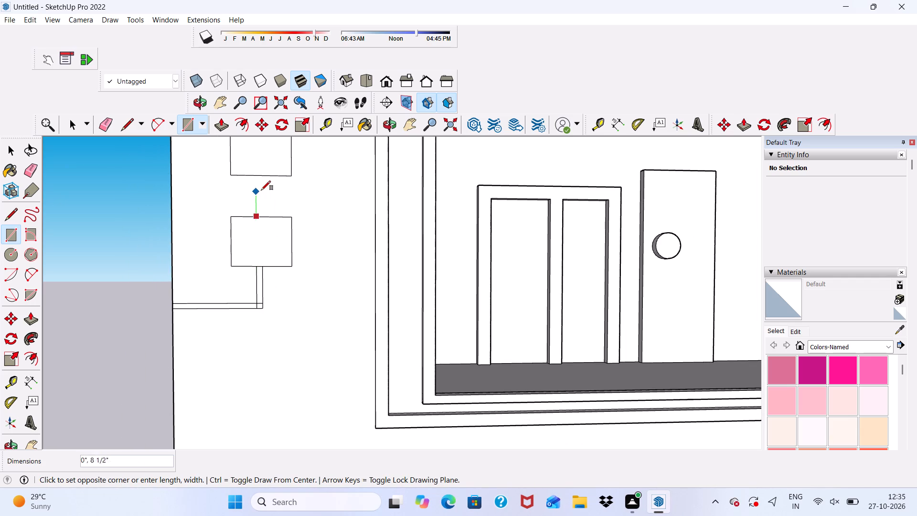
pyautogui.scroll(8, 264, 173)
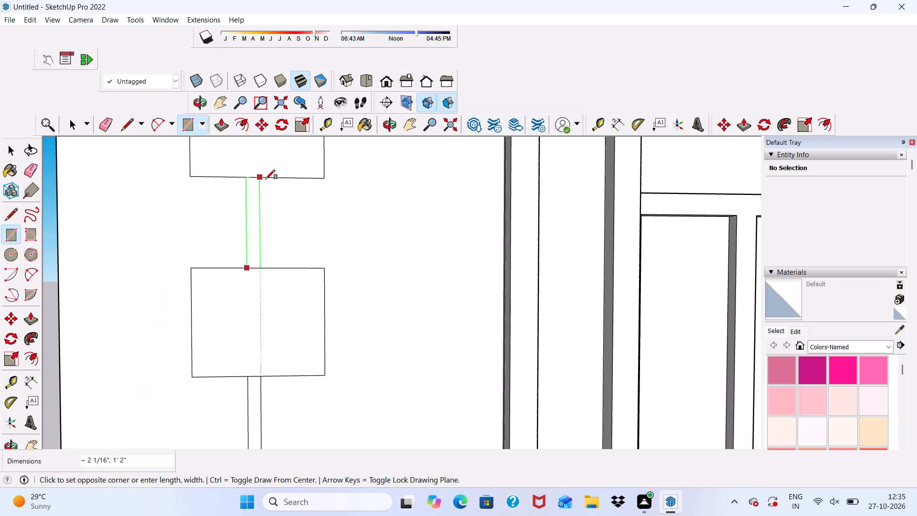
pyautogui.click(266, 179)
# Draw a connecting strip about 2 1/16" wide between the middle and top small rectangles, aligned with the strip below.
pyautogui.scroll(-9, 260, 212)
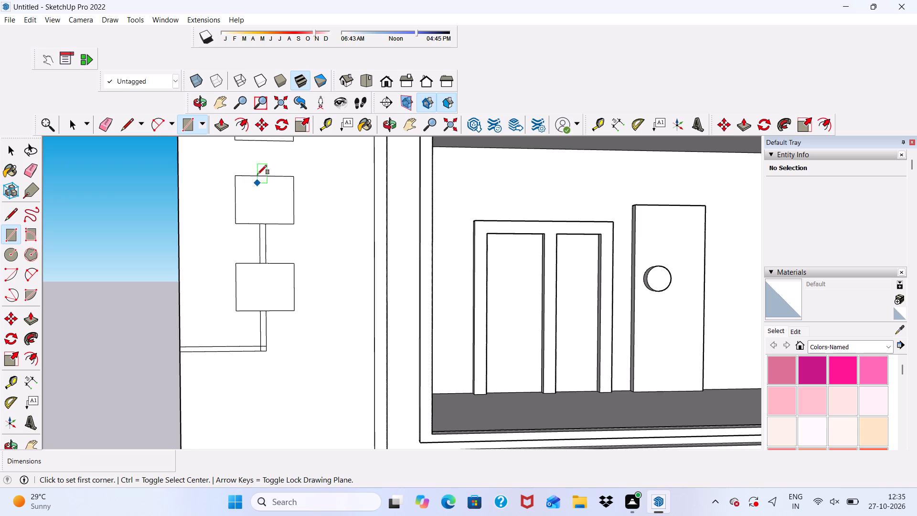
pyautogui.scroll(-5, 258, 158)
pyautogui.scroll(-5, 254, 281)
pyautogui.scroll(5, 247, 189)
pyautogui.scroll(3, 256, 261)
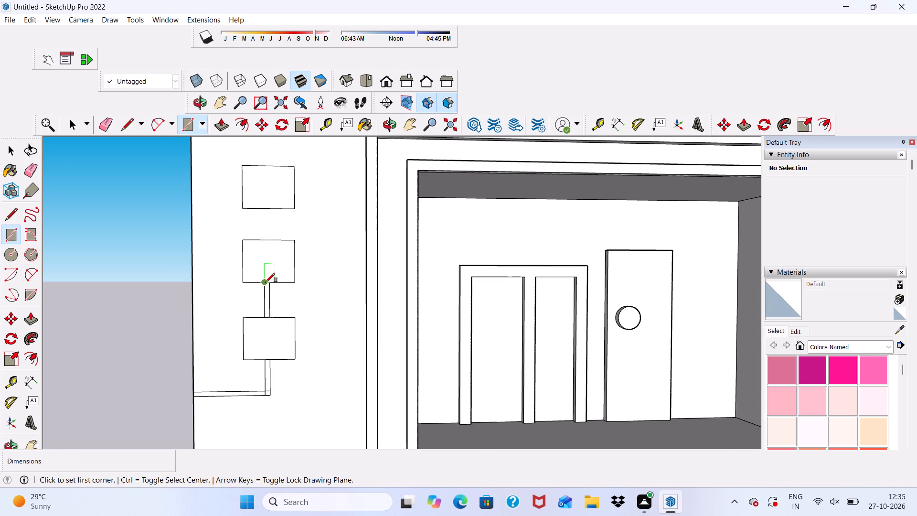
pyautogui.scroll(6, 264, 282)
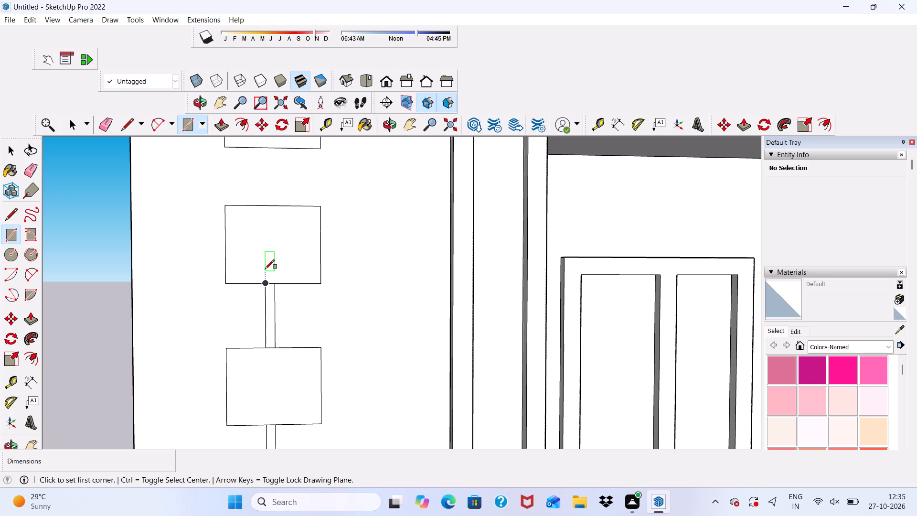
pyautogui.click(265, 203)
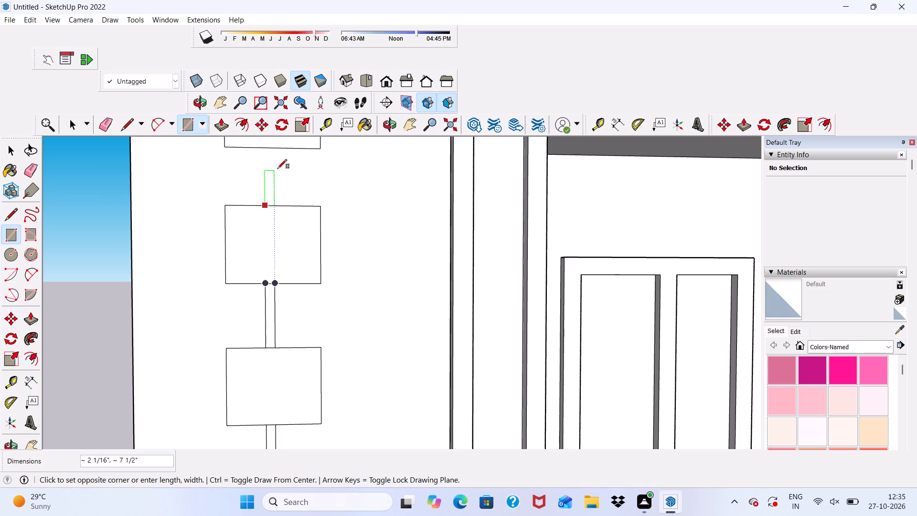
pyautogui.click(280, 150)
# Draw a vertical strip about 2 1/16" by 1' 6 3/4" rising from the top edge of the uppermost small rectangle.
pyautogui.scroll(-5, 266, 215)
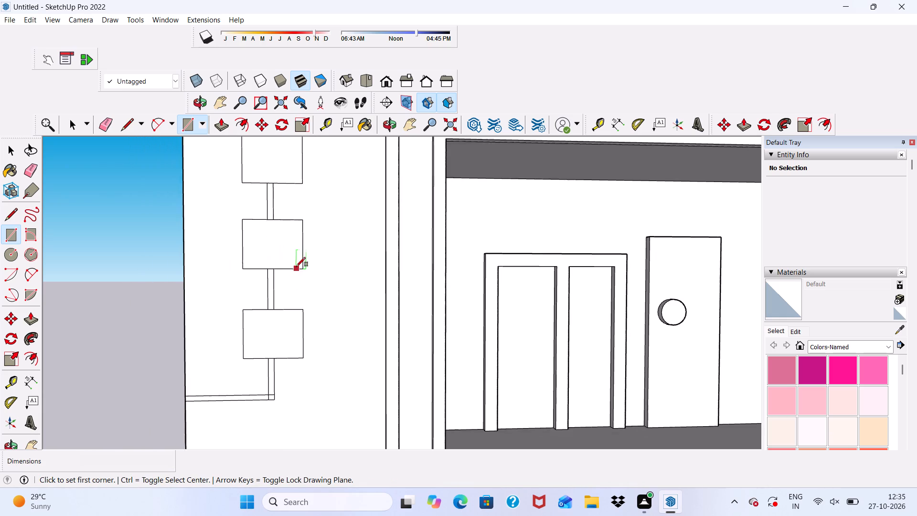
pyautogui.scroll(-11, 293, 297)
pyautogui.scroll(6, 270, 199)
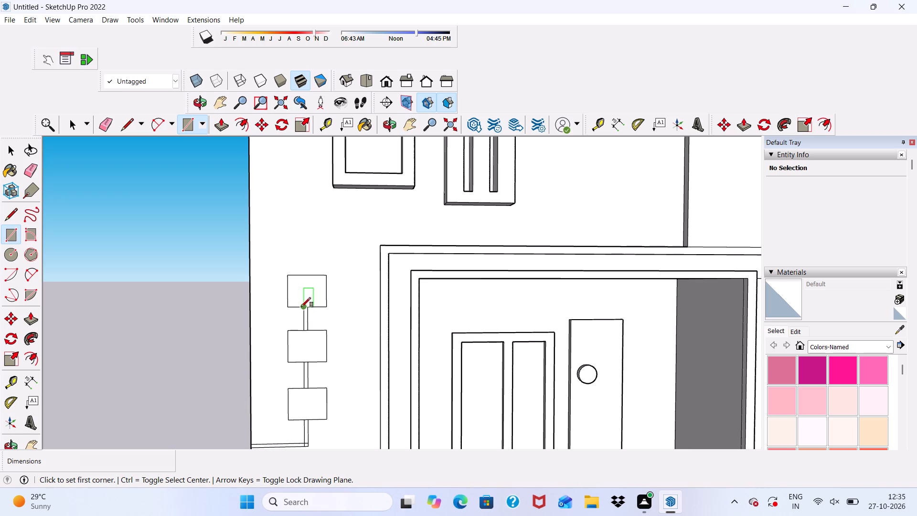
pyautogui.scroll(-1, 302, 301)
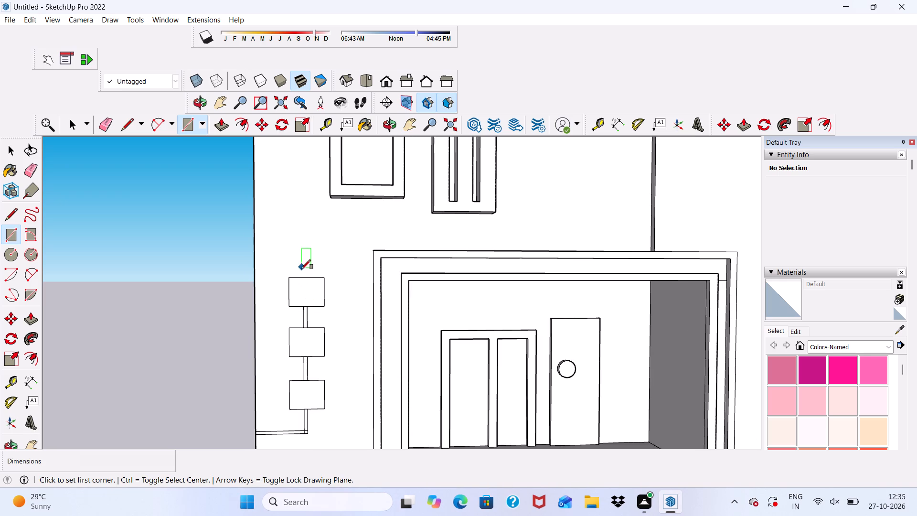
pyautogui.scroll(8, 305, 297)
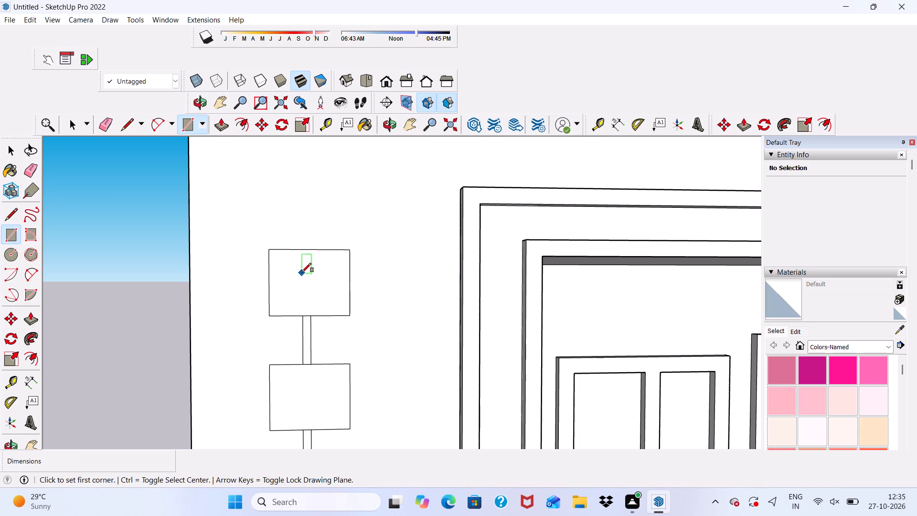
pyautogui.click(301, 247)
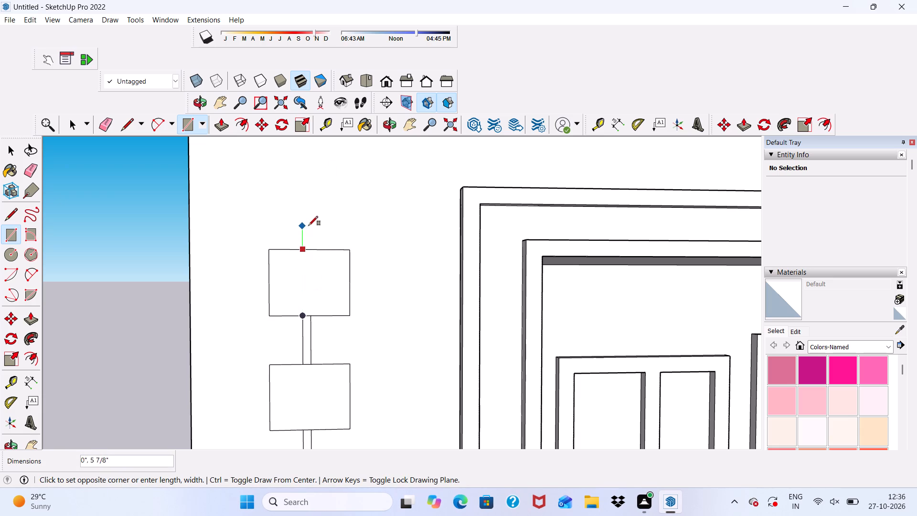
pyautogui.click(314, 176)
# Draw a horizontal strip about 2' 6" by 1 7/8" from the top of the upper vertical strip to the wall's outer edge.
pyautogui.scroll(-2, 313, 189)
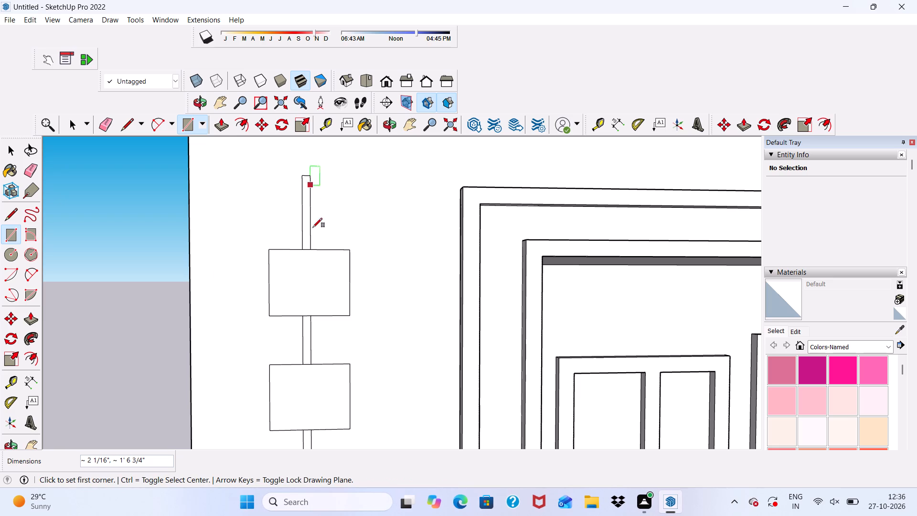
pyautogui.scroll(-2, 313, 227)
pyautogui.scroll(-2, 336, 326)
pyautogui.moveTo(336, 326); pyautogui.dragTo(395, 355, button='middle')
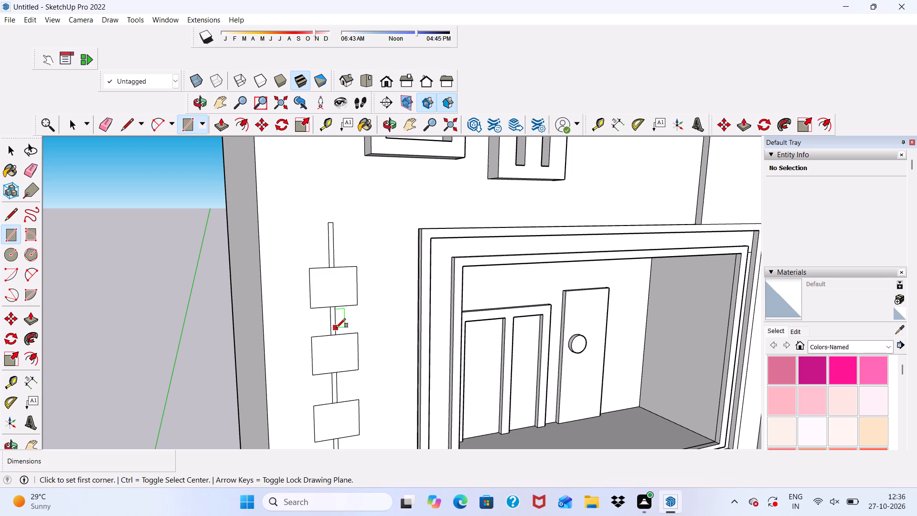
pyautogui.scroll(8, 319, 244)
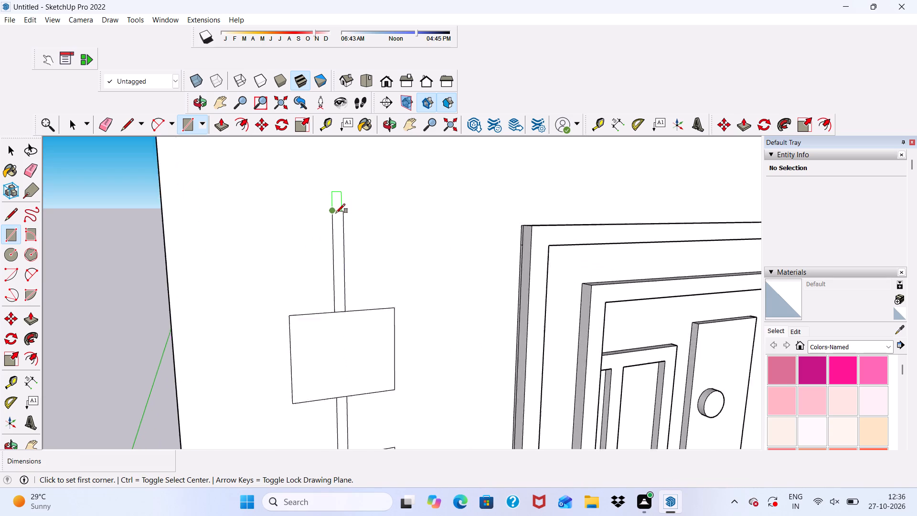
pyautogui.scroll(1, 336, 213)
pyautogui.click(344, 212)
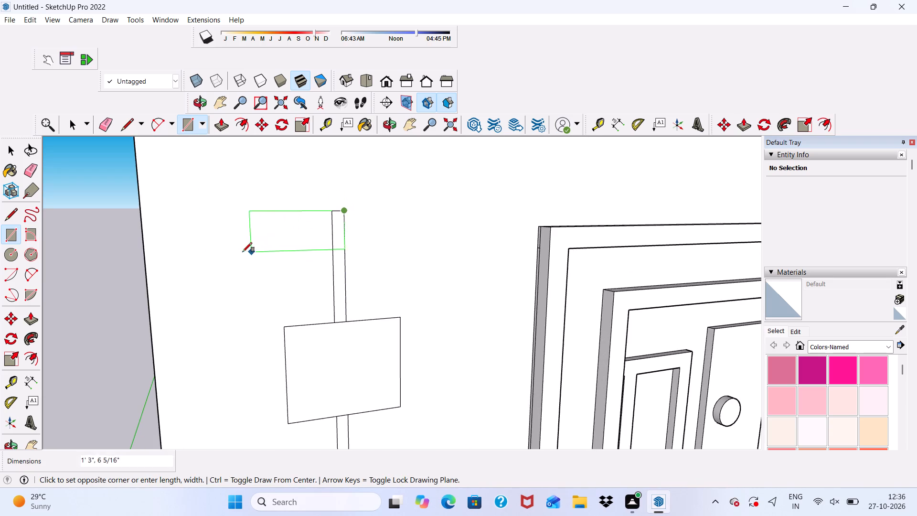
pyautogui.scroll(-2, 178, 244)
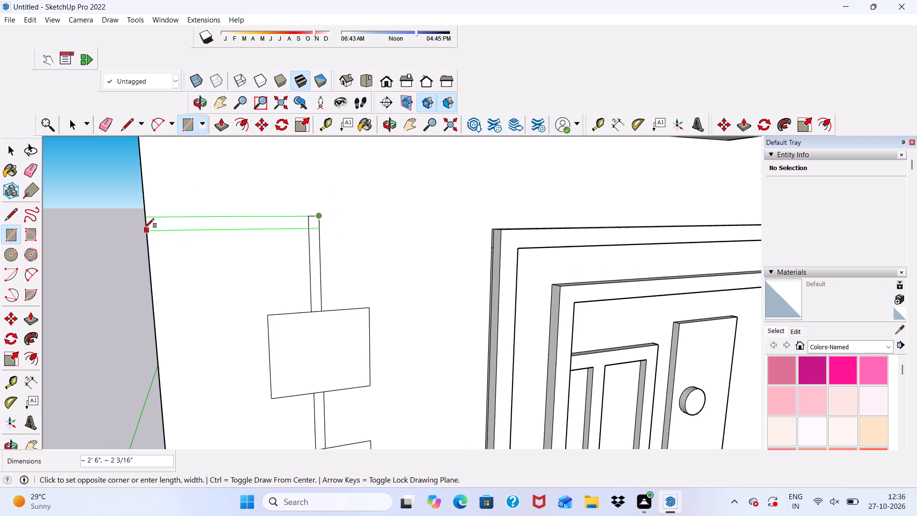
pyautogui.click(146, 228)
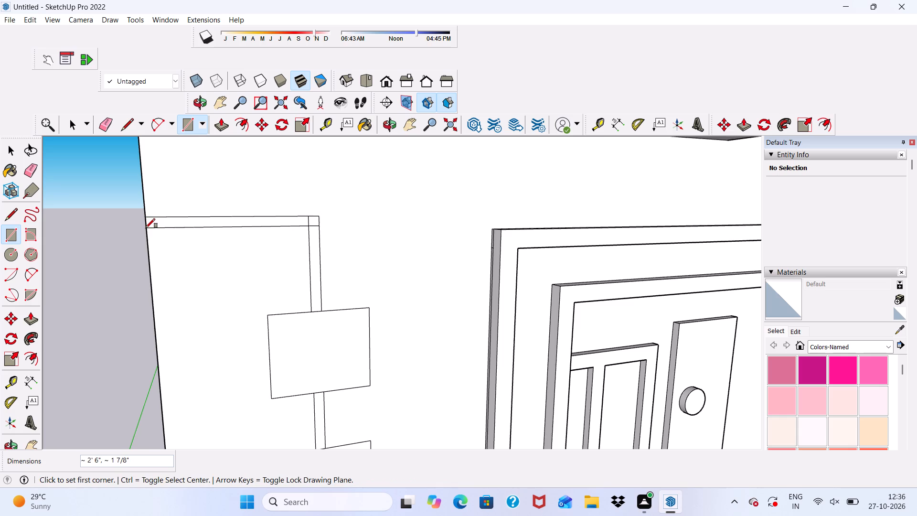
# Erase the overlapping inner lines at the upper corner where the vertical and horizontal strips meet.
pyautogui.scroll(-5, 142, 260)
pyautogui.moveTo(171, 306); pyautogui.dragTo(97, 284, button='middle')
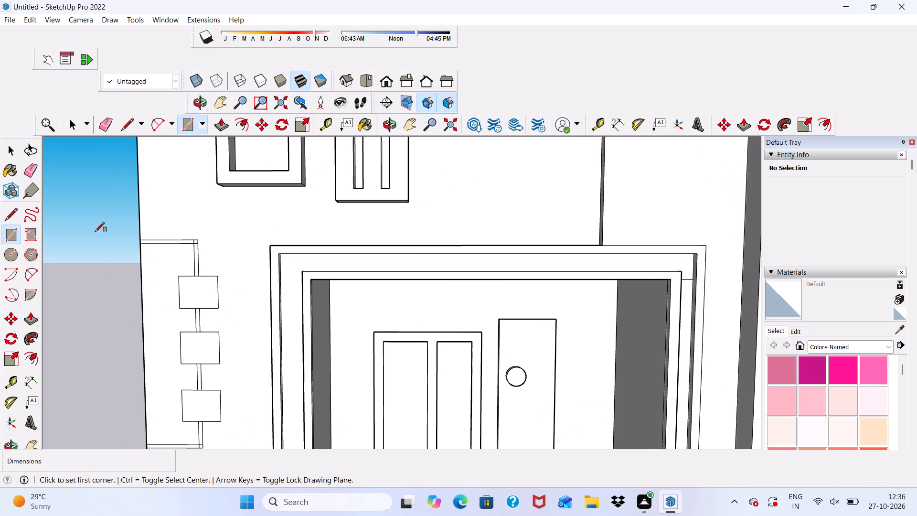
pyautogui.click(99, 127)
pyautogui.scroll(3, 159, 253)
pyautogui.scroll(1, 205, 238)
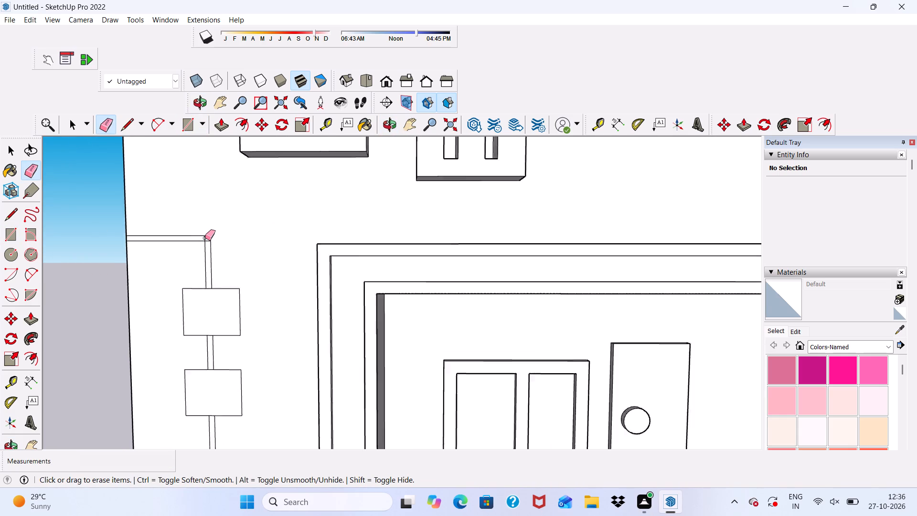
pyautogui.scroll(16, 205, 238)
pyautogui.moveTo(198, 236); pyautogui.dragTo(193, 235)
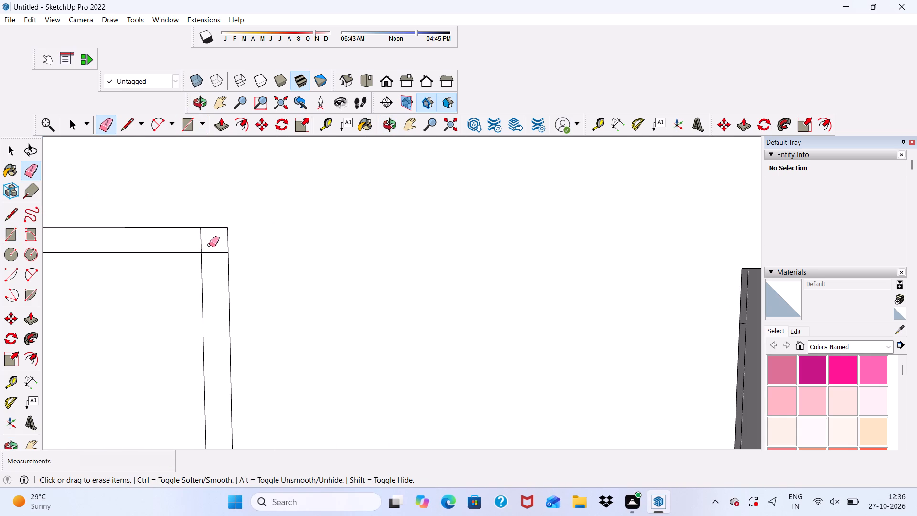
pyautogui.moveTo(213, 246); pyautogui.dragTo(213, 263)
pyautogui.moveTo(201, 239); pyautogui.dragTo(192, 239)
pyautogui.scroll(-9, 192, 239)
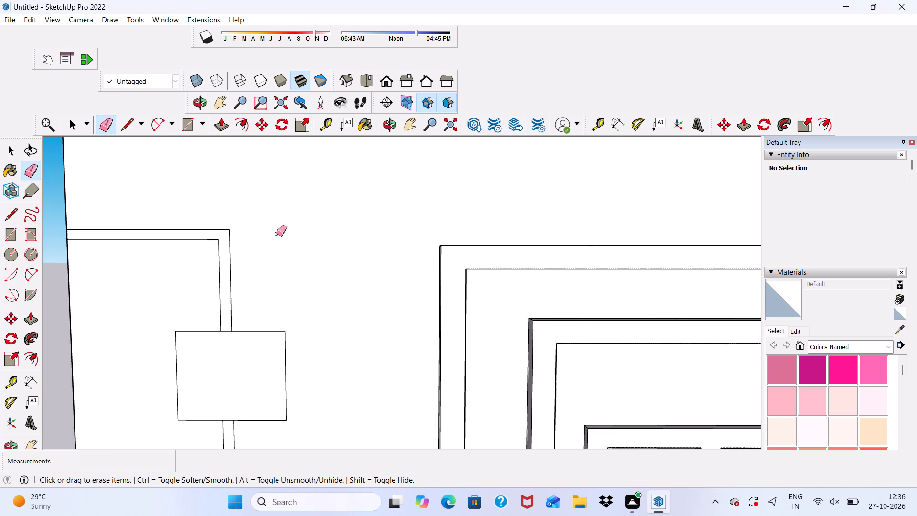
# Erase the overlapping inner lines at the lower corner where the vertical and horizontal strips meet.
pyautogui.scroll(-13, 277, 234)
pyautogui.scroll(4, 296, 326)
pyautogui.scroll(4, 281, 247)
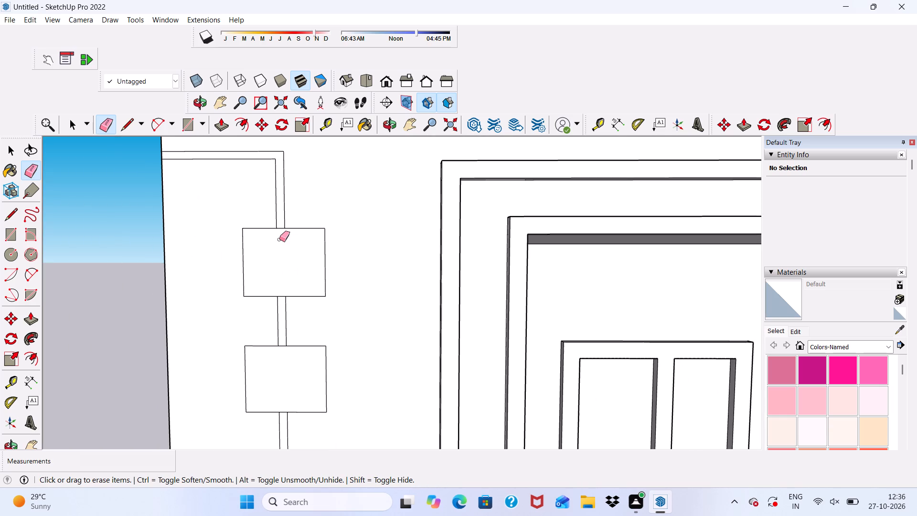
pyautogui.scroll(1, 279, 239)
pyautogui.scroll(-5, 281, 196)
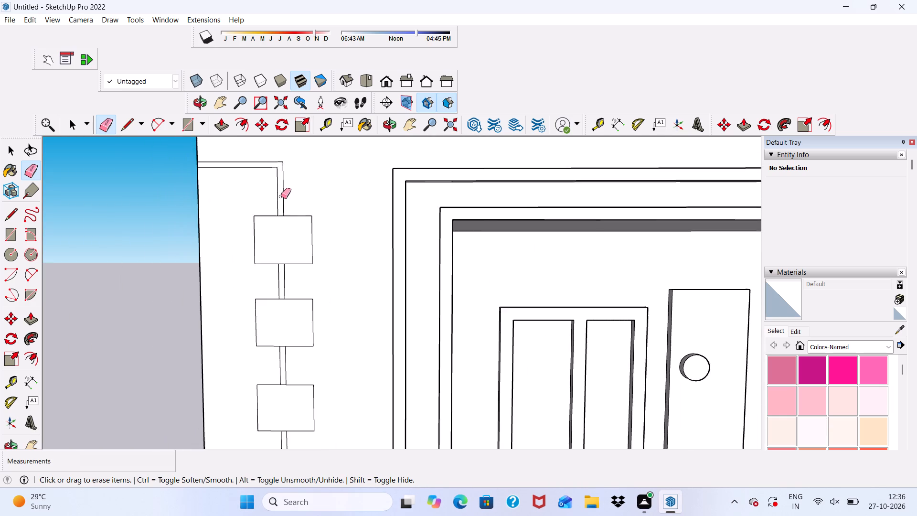
pyautogui.scroll(-12, 281, 196)
pyautogui.scroll(12, 249, 274)
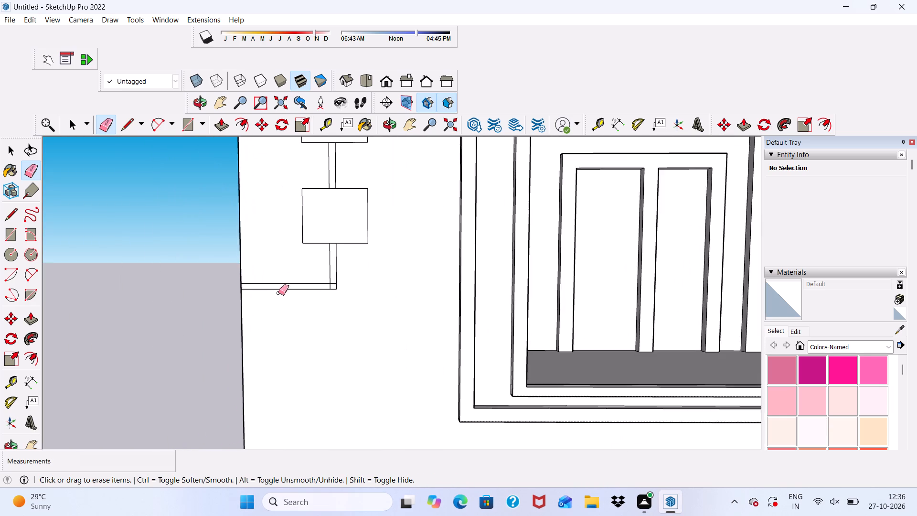
pyautogui.scroll(16, 300, 289)
pyautogui.moveTo(368, 268); pyautogui.dragTo(367, 274)
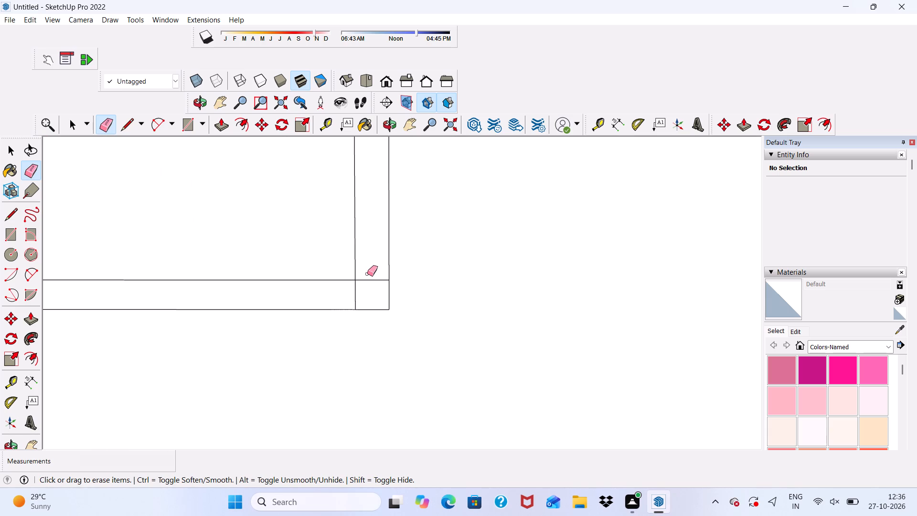
pyautogui.moveTo(367, 274); pyautogui.dragTo(356, 298)
pyautogui.scroll(-13, 347, 296)
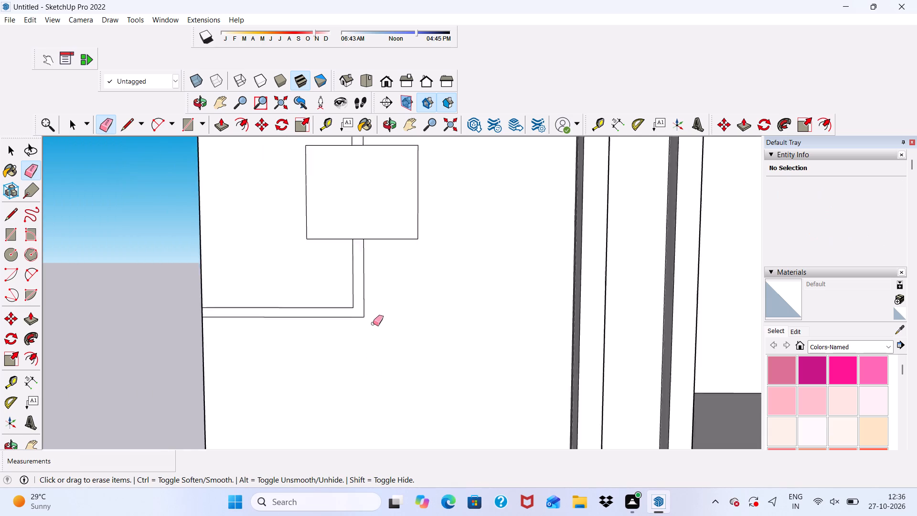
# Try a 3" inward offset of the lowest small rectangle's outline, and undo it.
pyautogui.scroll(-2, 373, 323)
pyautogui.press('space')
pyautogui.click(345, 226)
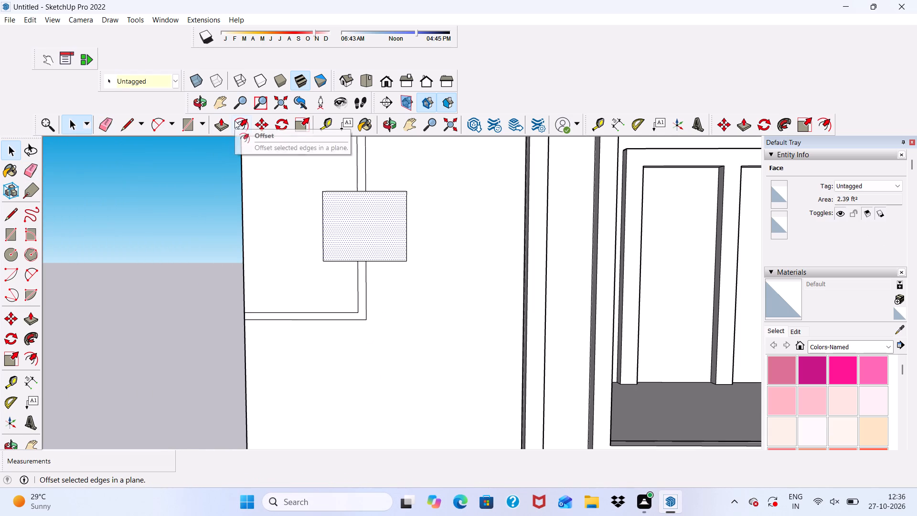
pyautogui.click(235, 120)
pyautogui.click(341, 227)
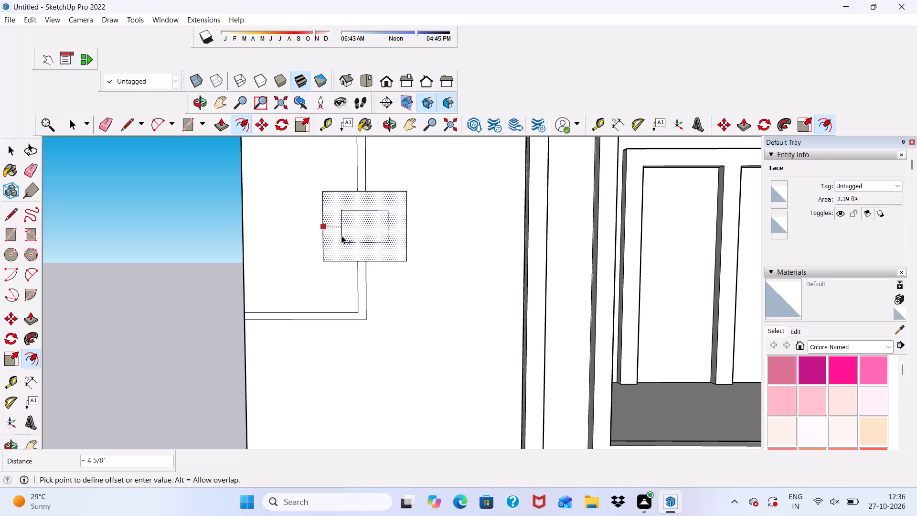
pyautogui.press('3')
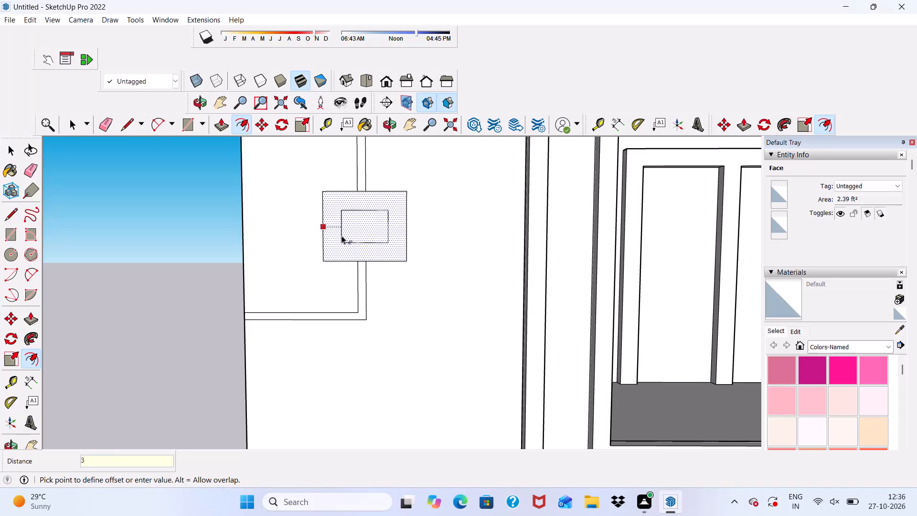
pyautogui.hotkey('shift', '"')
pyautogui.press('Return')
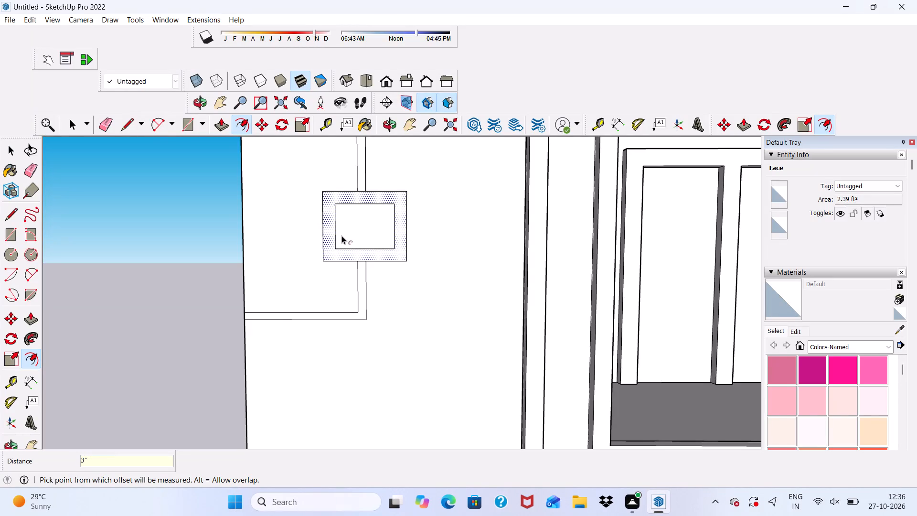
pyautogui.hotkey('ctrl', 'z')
# Offset the outline of the lowest small rectangle 1" inward.
pyautogui.click(326, 218)
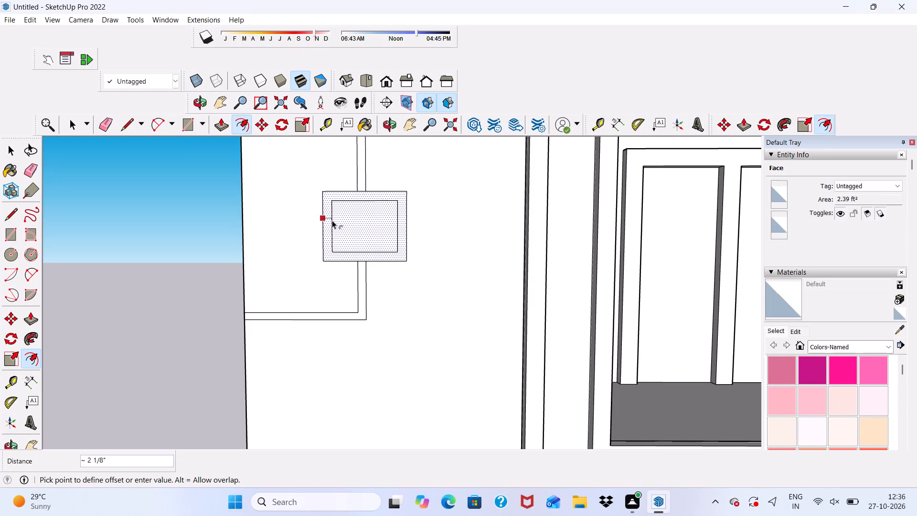
pyautogui.press('1')
pyautogui.hotkey('shift', '"')
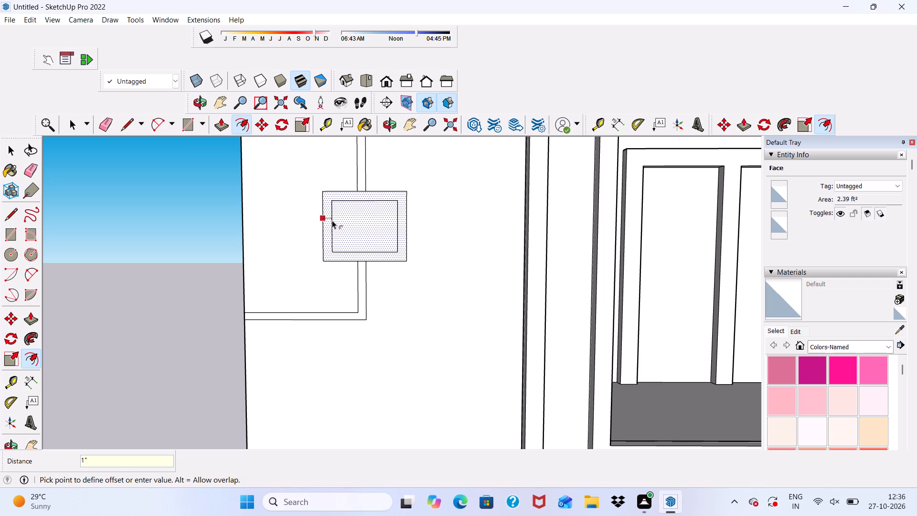
pyautogui.press('Return')
# Offset the outline of the middle small rectangle 1" inward.
pyautogui.scroll(-8, 321, 222)
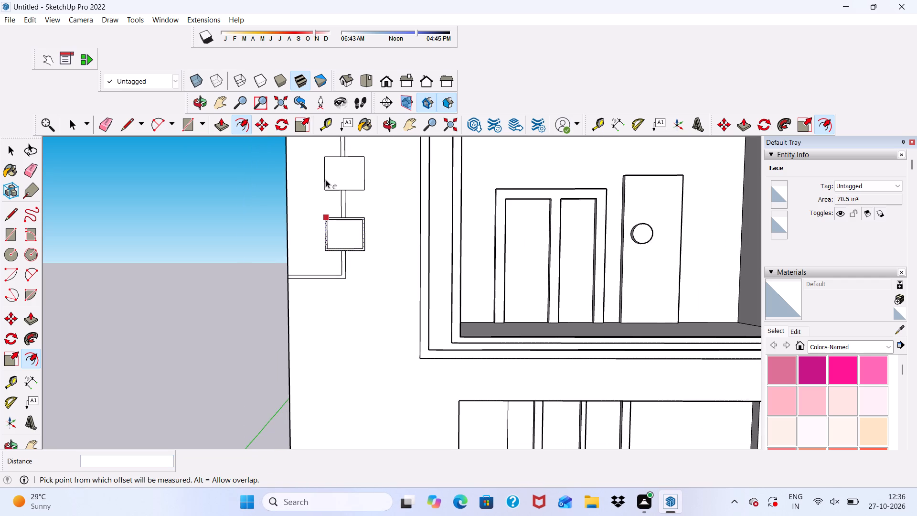
pyautogui.scroll(6, 326, 180)
pyautogui.press('space')
pyautogui.click(334, 170)
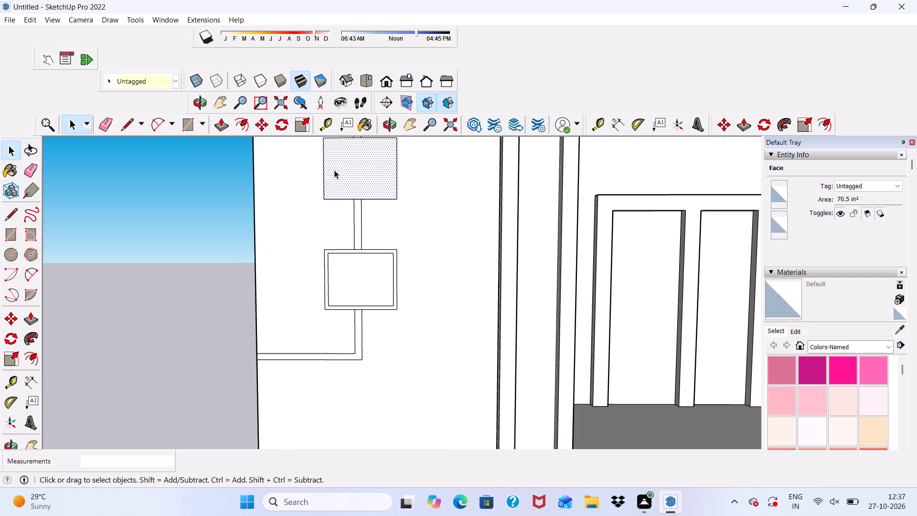
pyautogui.click(245, 120)
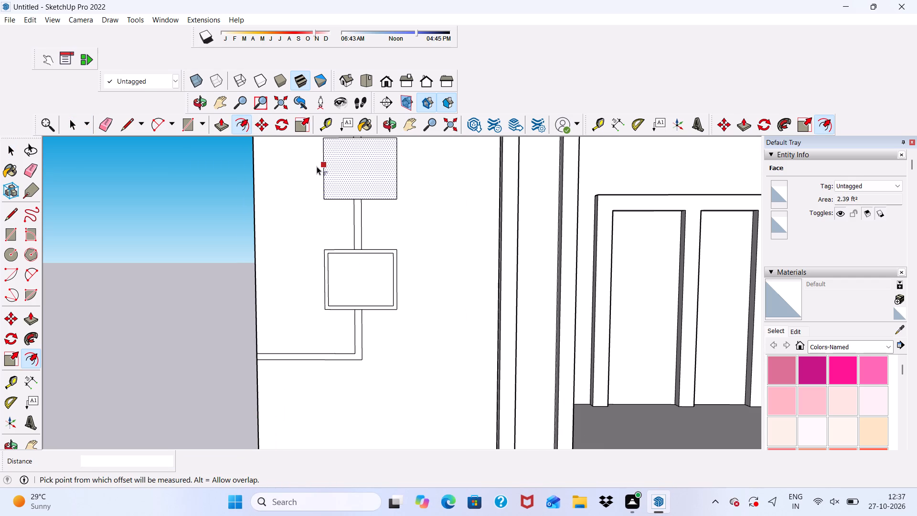
pyautogui.click(319, 166)
pyautogui.press('1')
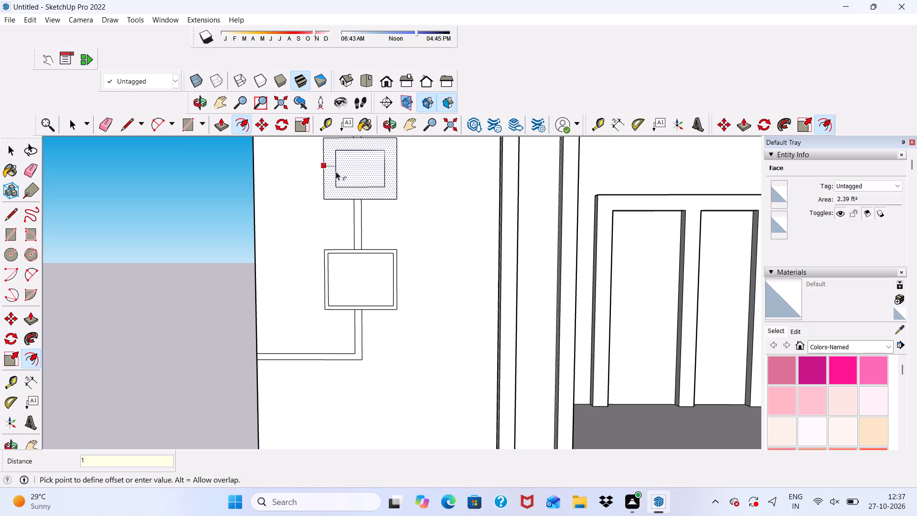
pyautogui.hotkey('shift', '"')
pyautogui.press('Return')
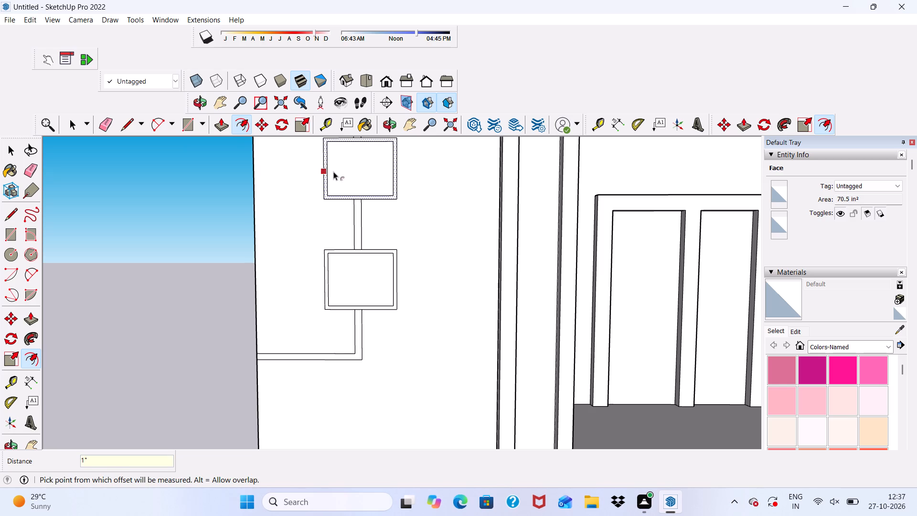
# Offset the outline of the top small rectangle 1" inward and clear the selection.
pyautogui.scroll(-11, 331, 184)
pyautogui.scroll(5, 341, 222)
pyautogui.press('space')
pyautogui.click(331, 215)
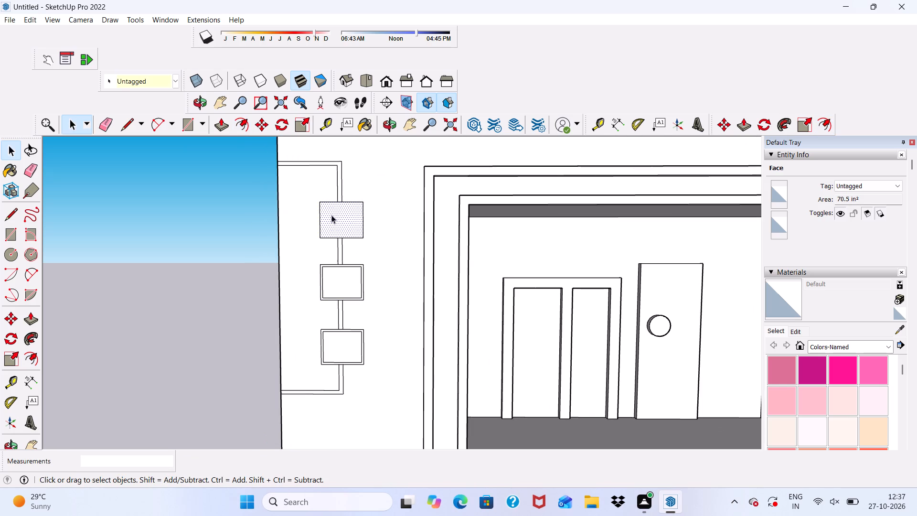
pyautogui.click(240, 118)
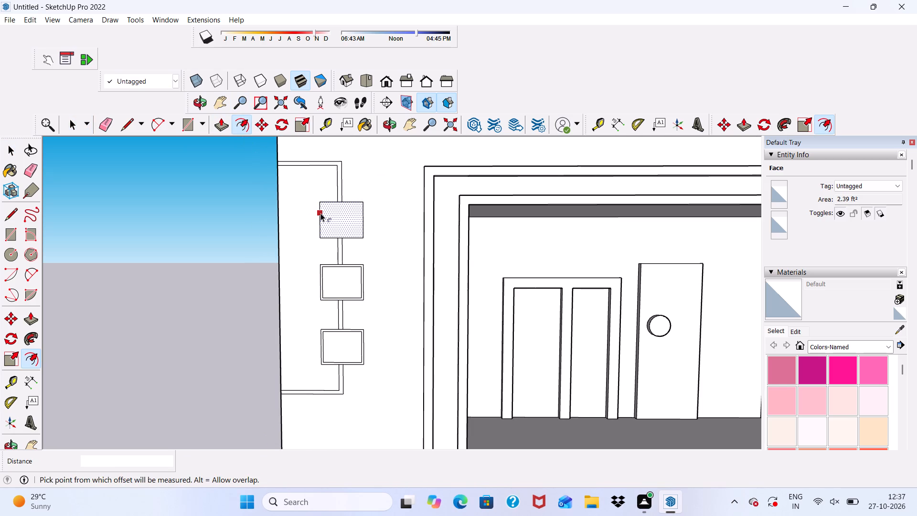
pyautogui.click(320, 213)
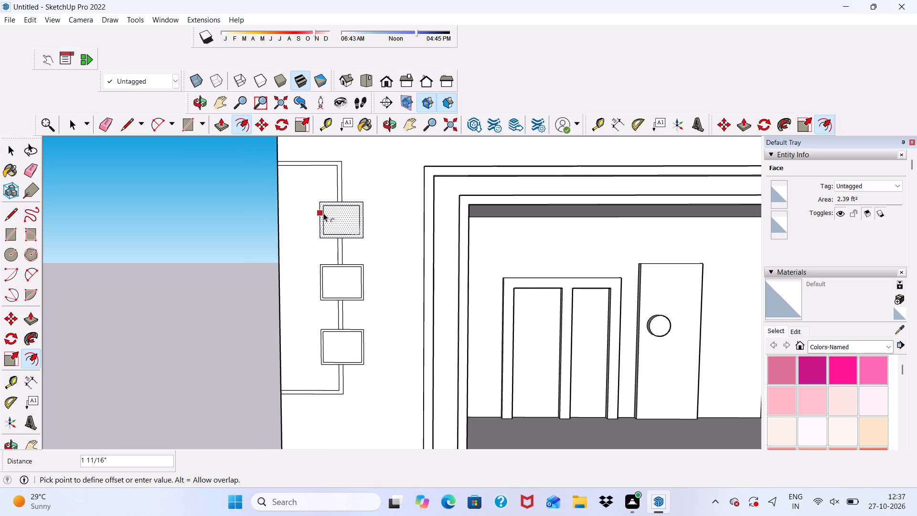
pyautogui.write('1"')
pyautogui.press('Return')
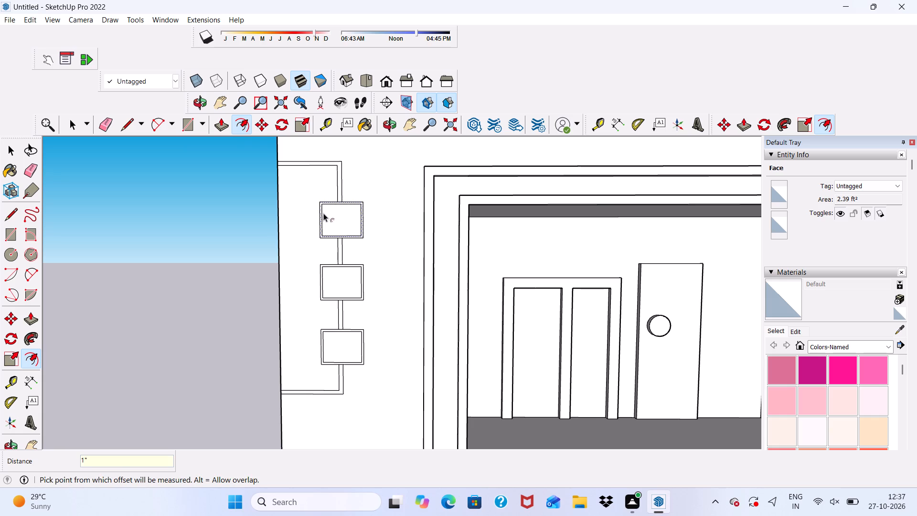
pyautogui.press('space')
pyautogui.scroll(-3, 321, 213)
pyautogui.click(234, 272)
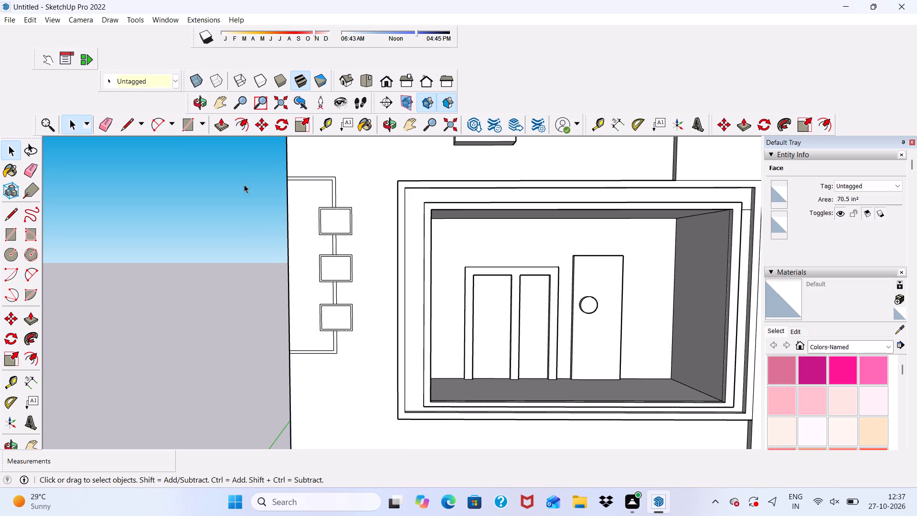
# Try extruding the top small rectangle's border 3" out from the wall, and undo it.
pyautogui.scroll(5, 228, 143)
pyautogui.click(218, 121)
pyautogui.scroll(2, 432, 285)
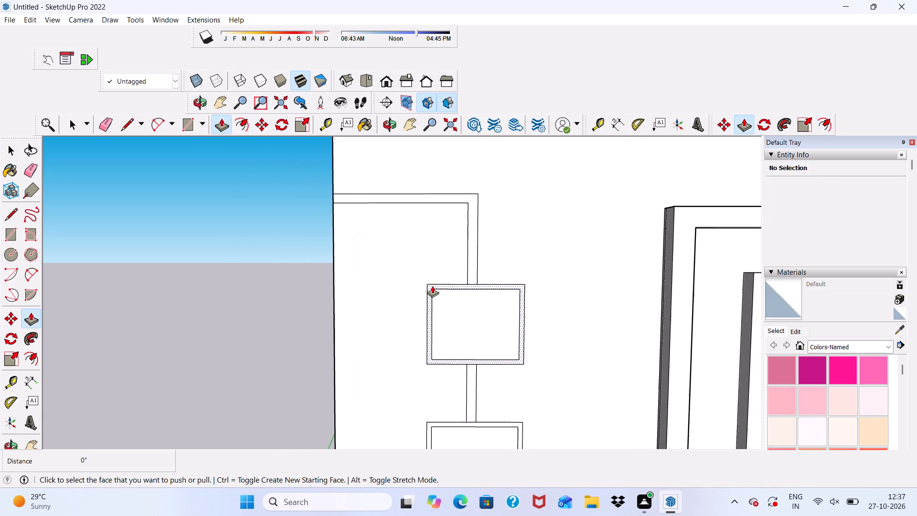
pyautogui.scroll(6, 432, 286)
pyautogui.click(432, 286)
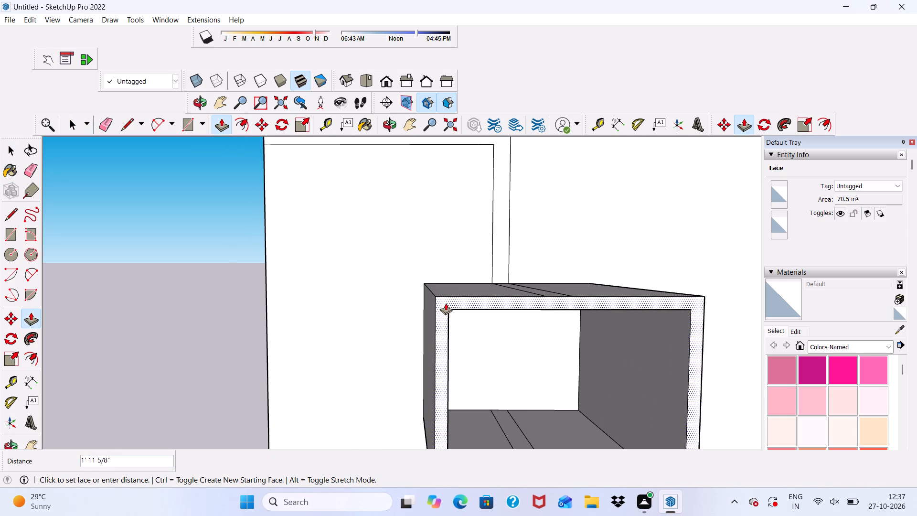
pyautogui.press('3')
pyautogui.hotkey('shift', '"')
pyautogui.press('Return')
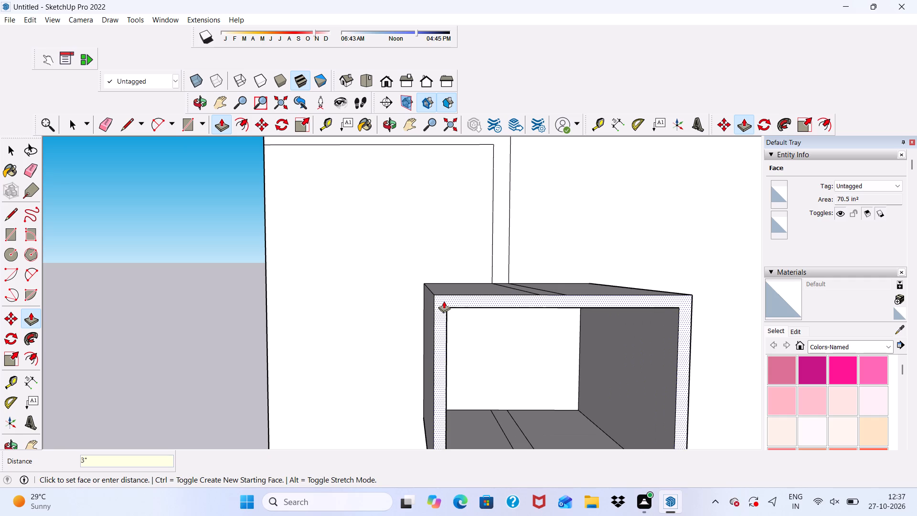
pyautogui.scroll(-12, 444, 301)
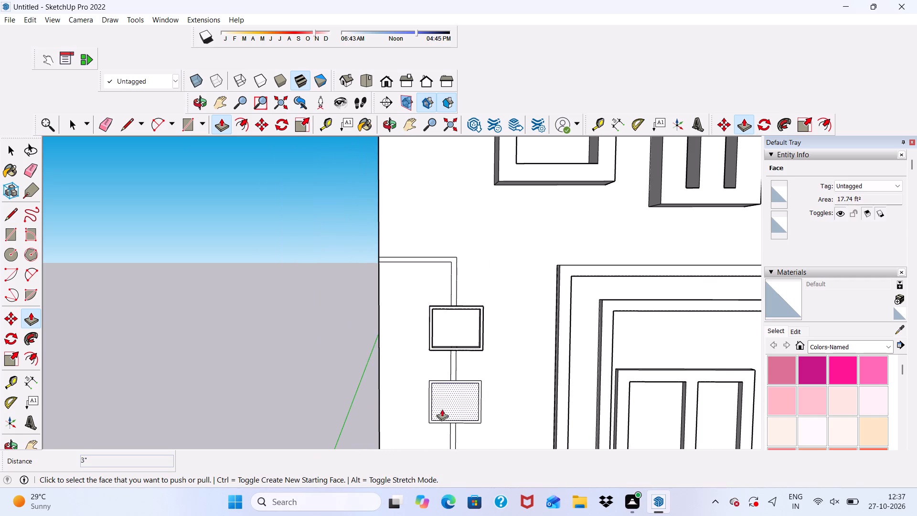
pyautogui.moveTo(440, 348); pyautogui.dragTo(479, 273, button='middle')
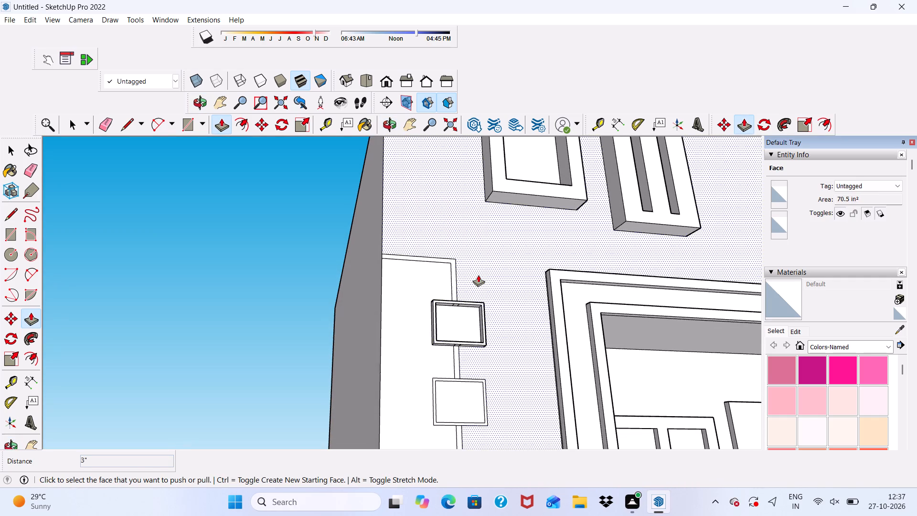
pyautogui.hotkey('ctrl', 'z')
# Extrude the top small rectangle's 1" border 2" out from the wall with Push/Pull.
pyautogui.scroll(11, 439, 327)
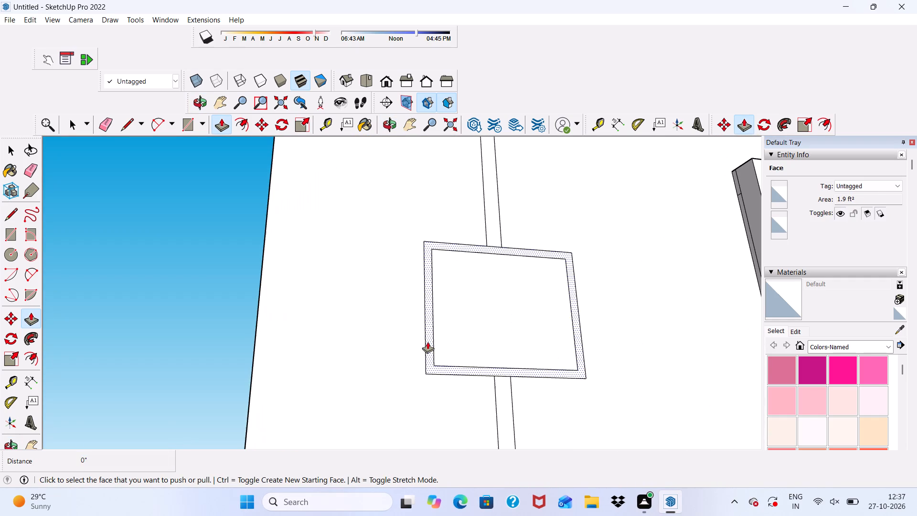
pyautogui.click(427, 342)
pyautogui.press('2')
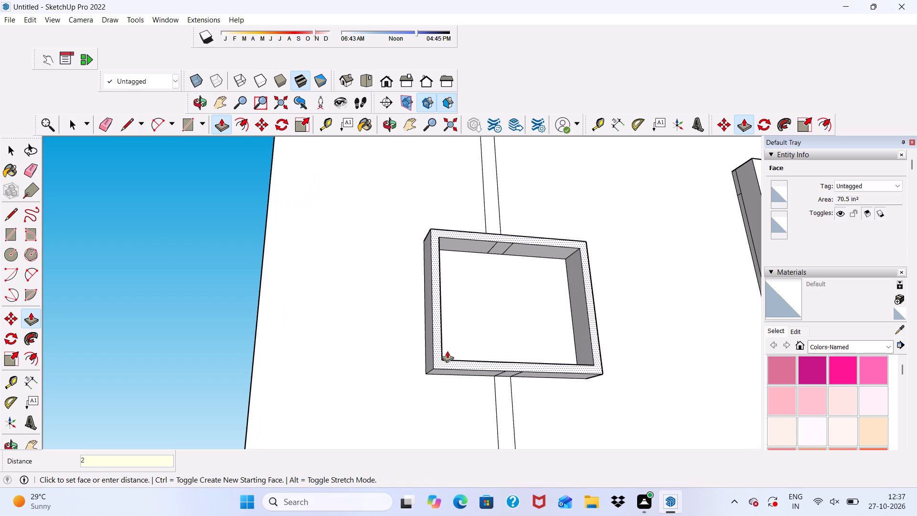
pyautogui.hotkey('shift', '"')
pyautogui.press('Return')
# Extrude the middle small rectangle's 1" border 2" out from the wall.
pyautogui.scroll(-5, 444, 330)
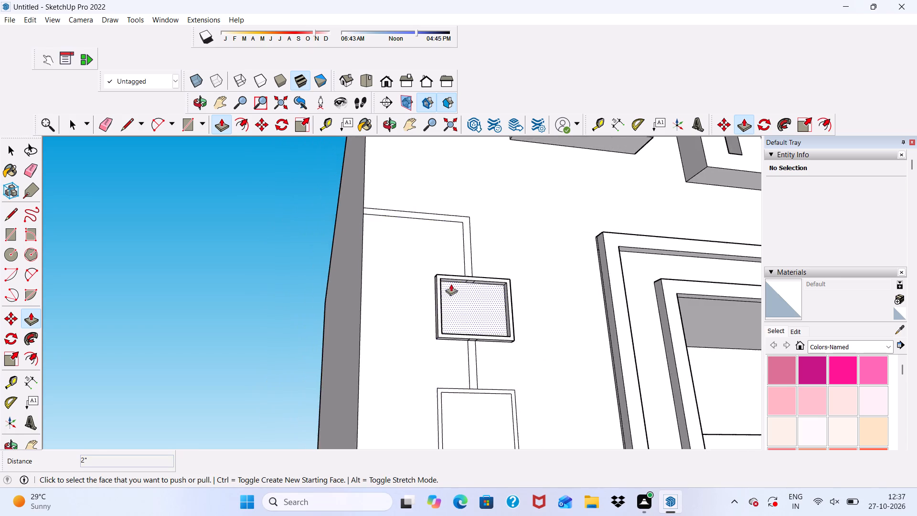
pyautogui.scroll(-9, 451, 284)
pyautogui.scroll(5, 425, 418)
pyautogui.scroll(11, 433, 375)
pyautogui.scroll(-1, 437, 354)
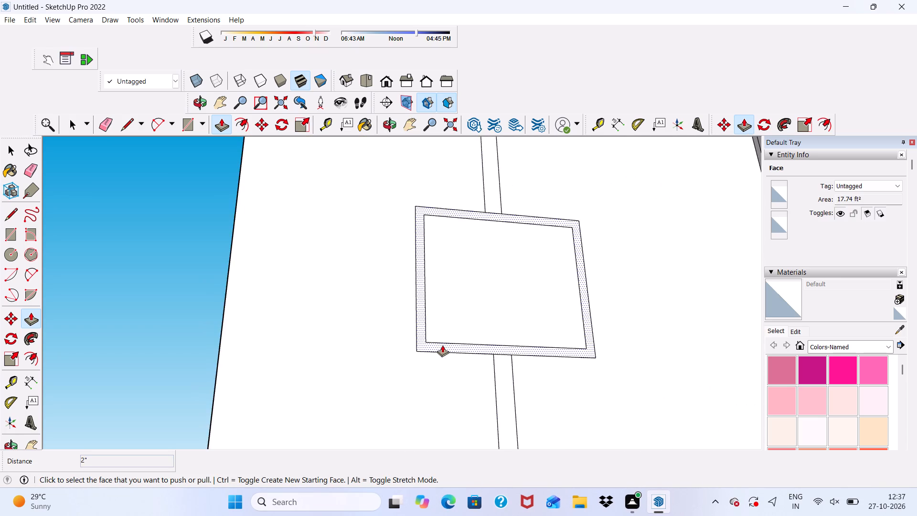
pyautogui.scroll(5, 442, 345)
pyautogui.click(436, 347)
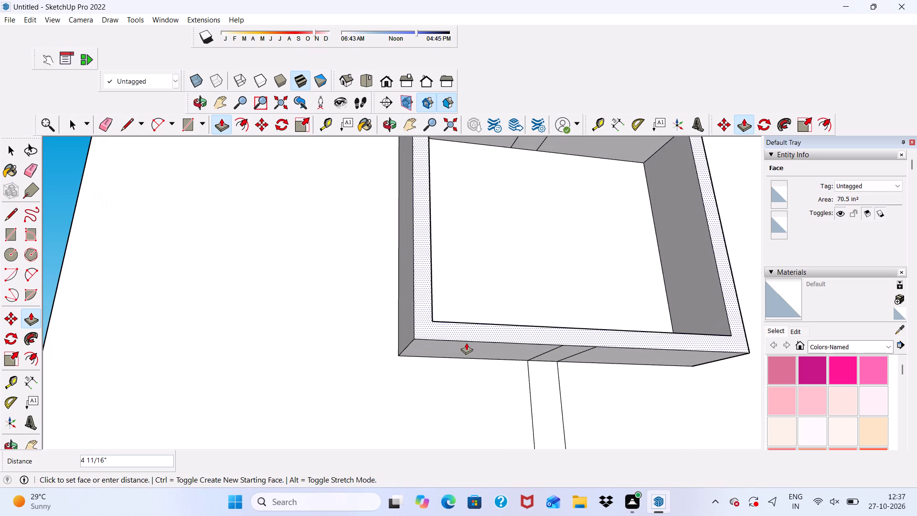
pyautogui.press('2')
pyautogui.hotkey('shift', '"')
pyautogui.press('Return')
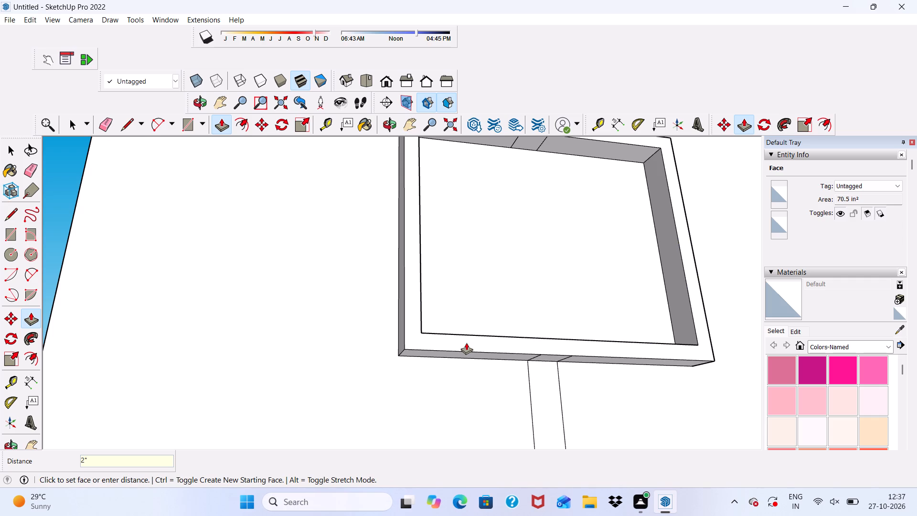
# Extrude the bottom small rectangle's 1" border 2" out from the wall with Push/Pull.
pyautogui.scroll(-12, 464, 343)
pyautogui.scroll(-6, 431, 230)
pyautogui.scroll(6, 431, 408)
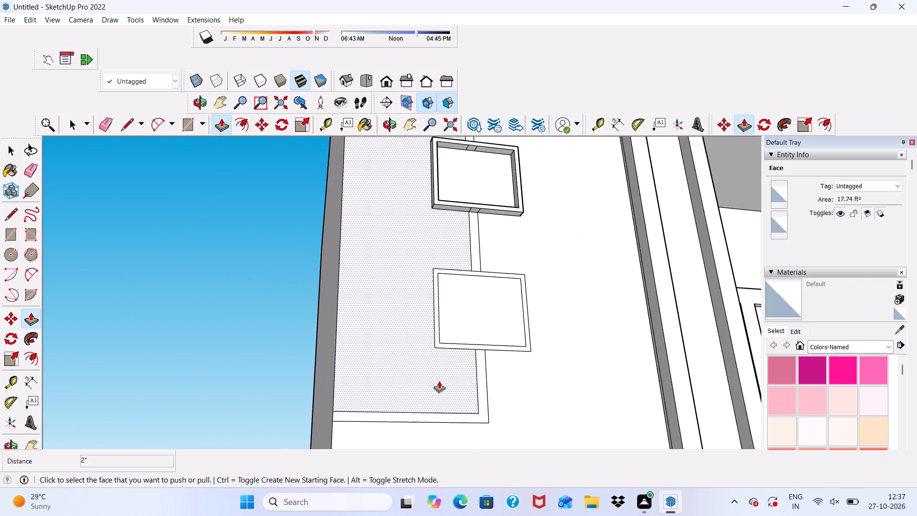
pyautogui.scroll(10, 440, 329)
pyautogui.click(433, 344)
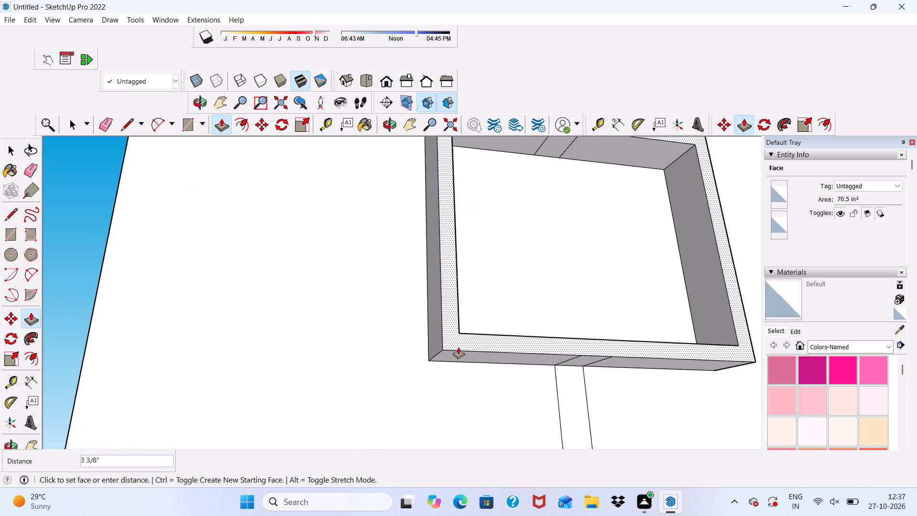
pyautogui.press('2')
pyautogui.hotkey('shift', '"')
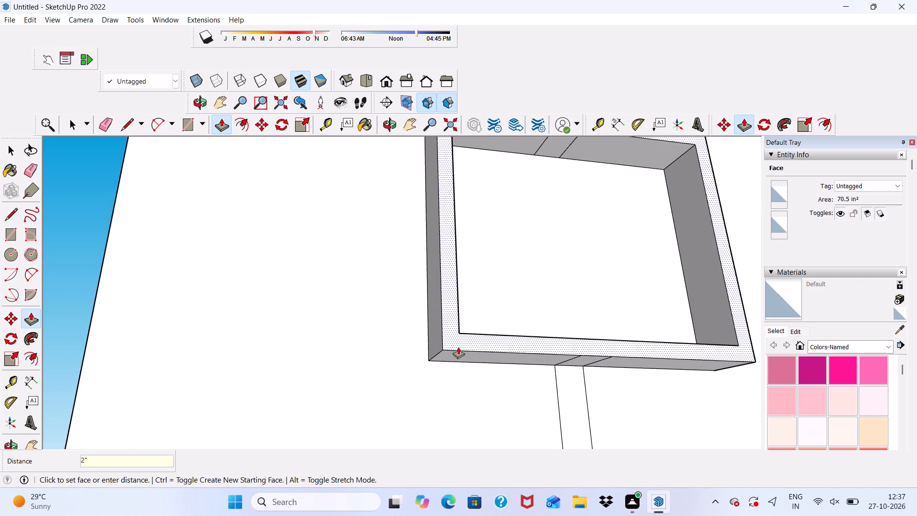
pyautogui.press('Return')
pyautogui.scroll(1, 458, 347)
pyautogui.scroll(-8, 457, 345)
pyautogui.scroll(-7, 420, 378)
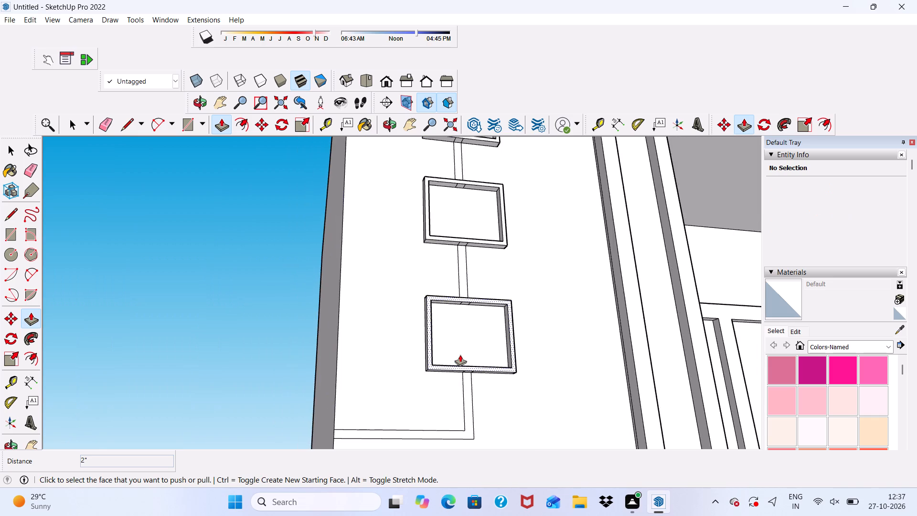
# Extrude the strip between the middle and bottom frames and the L-shaped strip below the bottom frame 2" out from the wall.
pyautogui.scroll(6, 459, 280)
pyautogui.click(464, 275)
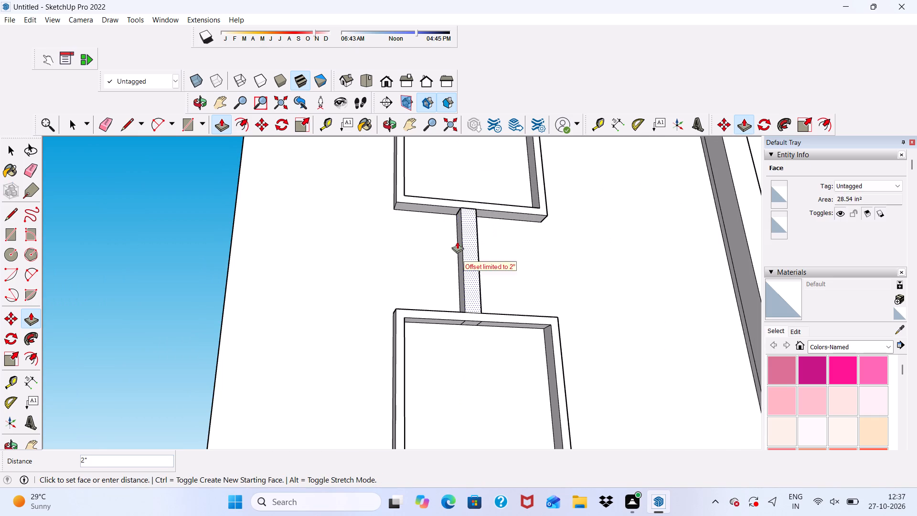
pyautogui.click(446, 199)
pyautogui.scroll(-11, 444, 220)
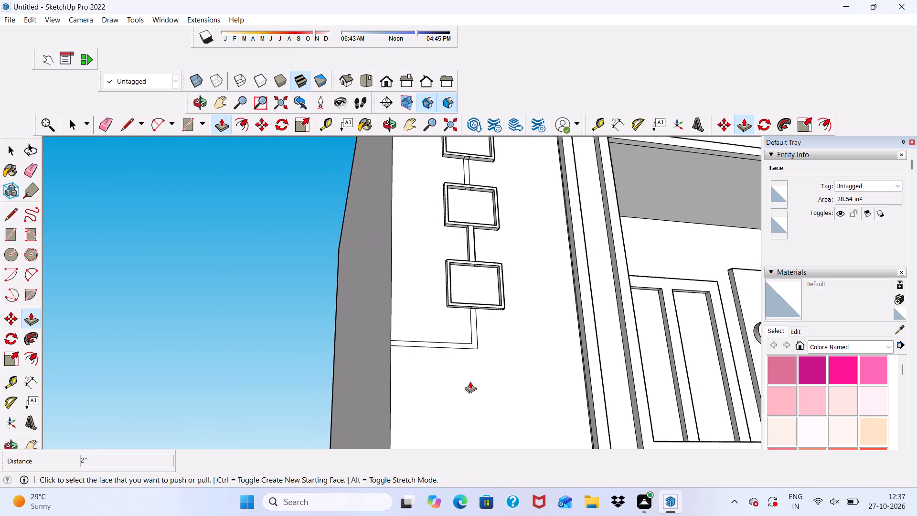
pyautogui.scroll(8, 467, 332)
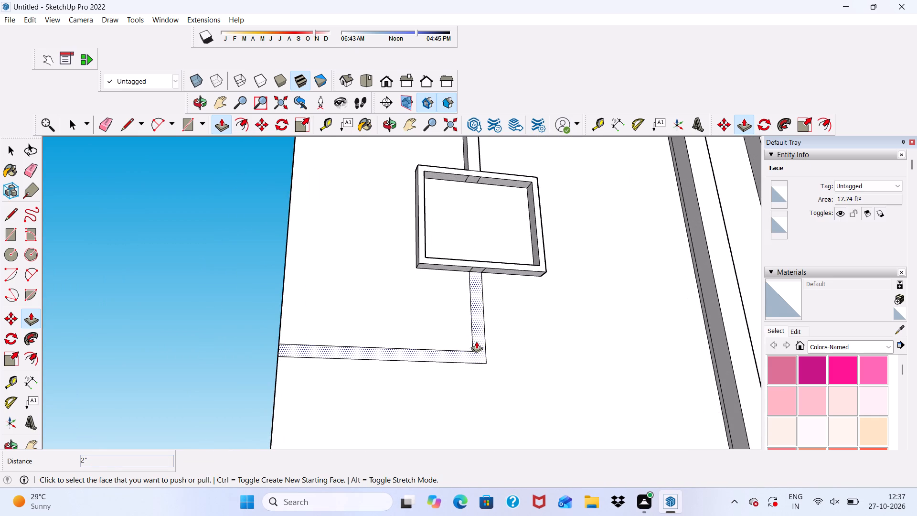
pyautogui.click(476, 341)
pyautogui.click(432, 260)
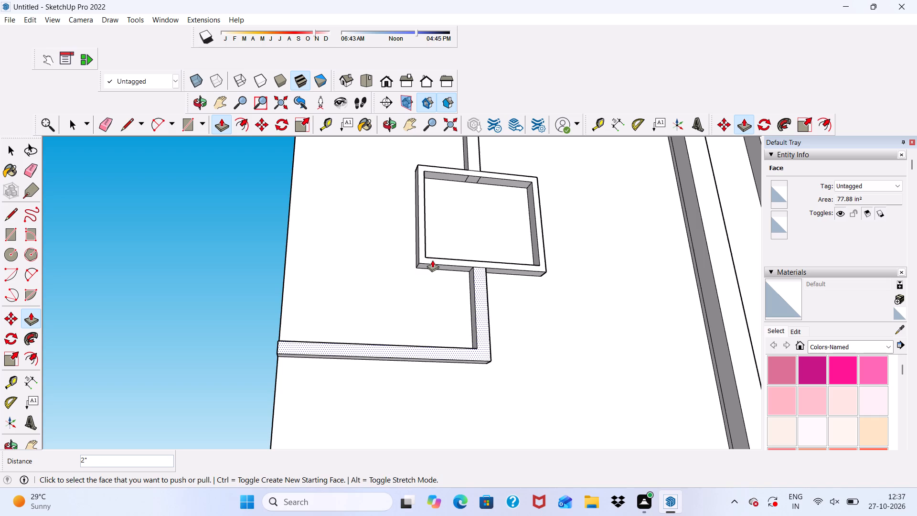
# Extrude the narrow strip between the top and middle frames 2" out, level with the frames.
pyautogui.scroll(-12, 423, 273)
pyautogui.scroll(6, 425, 187)
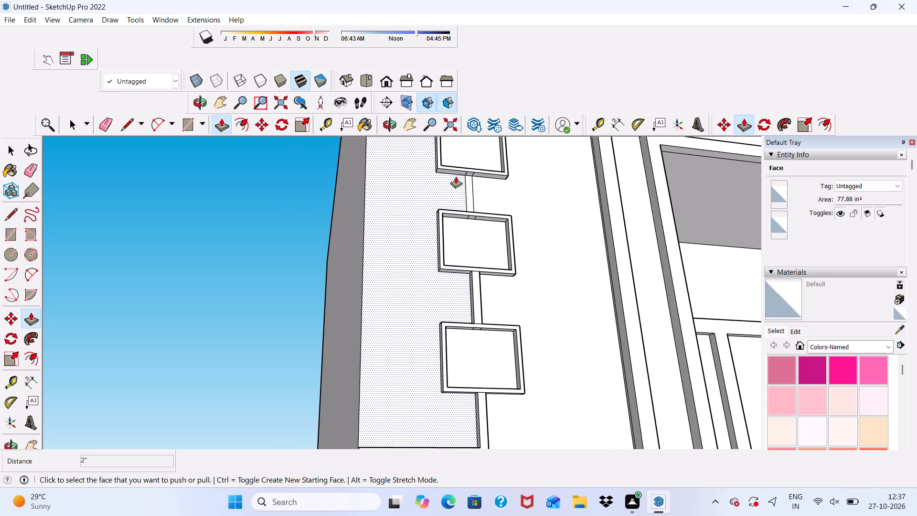
pyautogui.scroll(4, 456, 176)
pyautogui.scroll(12, 500, 213)
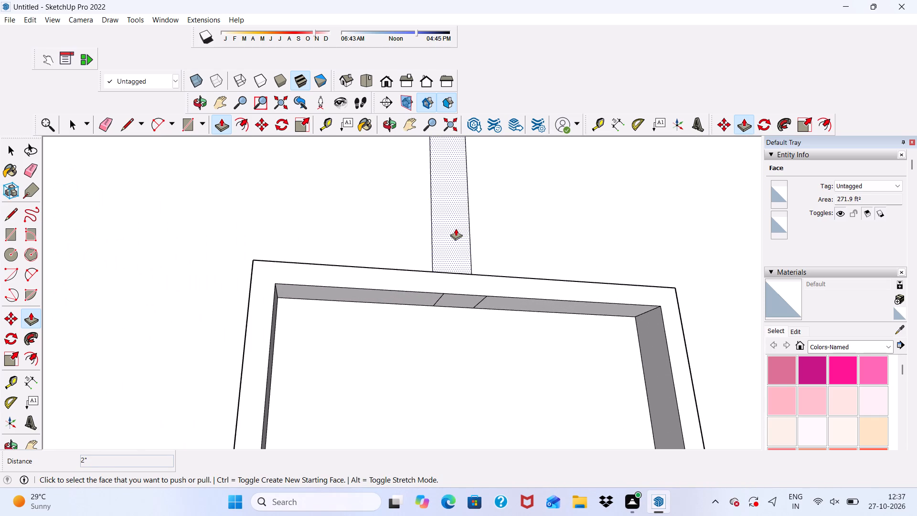
pyautogui.click(456, 228)
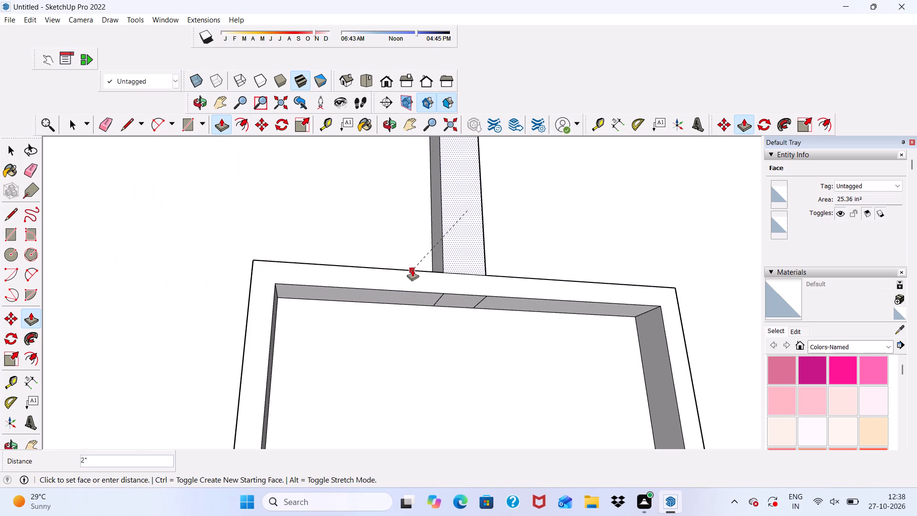
pyautogui.click(412, 269)
# Extrude the L-shaped strip above the top frame 2" out from the wall, level with the frame.
pyautogui.scroll(-7, 412, 269)
pyautogui.moveTo(451, 260); pyautogui.dragTo(376, 351, button='middle')
pyautogui.scroll(1, 352, 314)
pyautogui.scroll(-6, 349, 283)
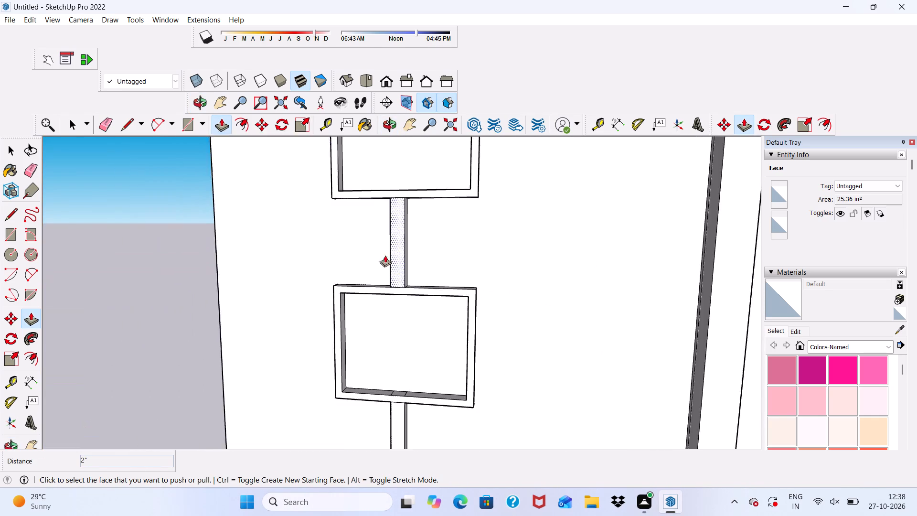
pyautogui.scroll(-13, 385, 255)
pyautogui.scroll(6, 325, 178)
pyautogui.scroll(-7, 307, 201)
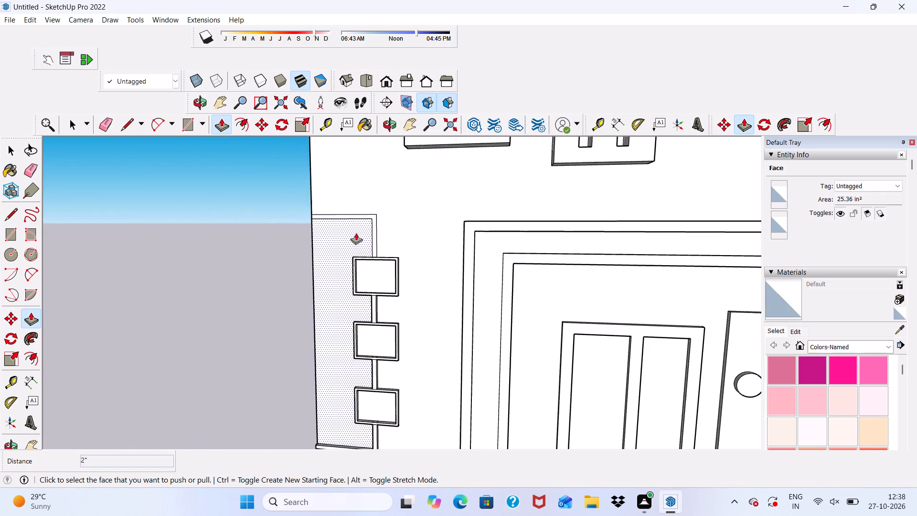
pyautogui.scroll(12, 366, 243)
pyautogui.click(382, 214)
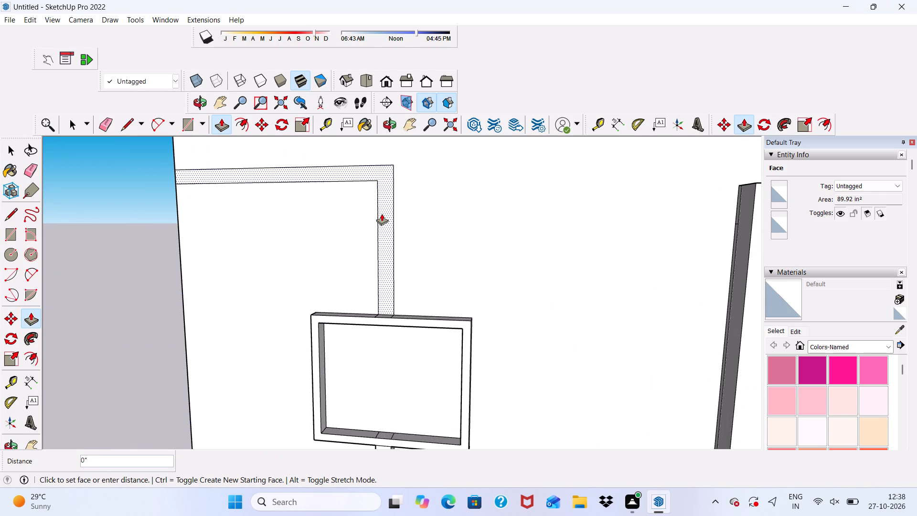
pyautogui.click(362, 313)
pyautogui.scroll(-2, 281, 198)
# Erase the two leftover edges crossing the upper inner side of the top frame.
pyautogui.click(109, 121)
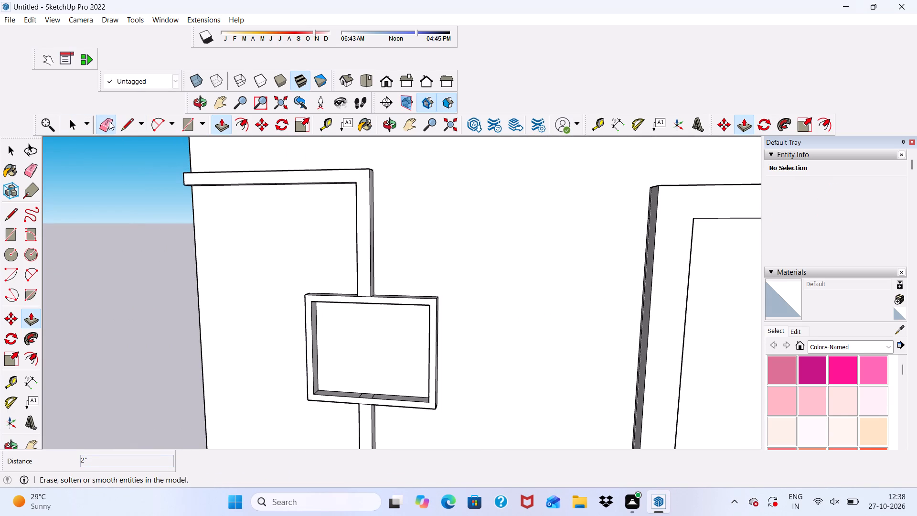
pyautogui.scroll(-4, 111, 132)
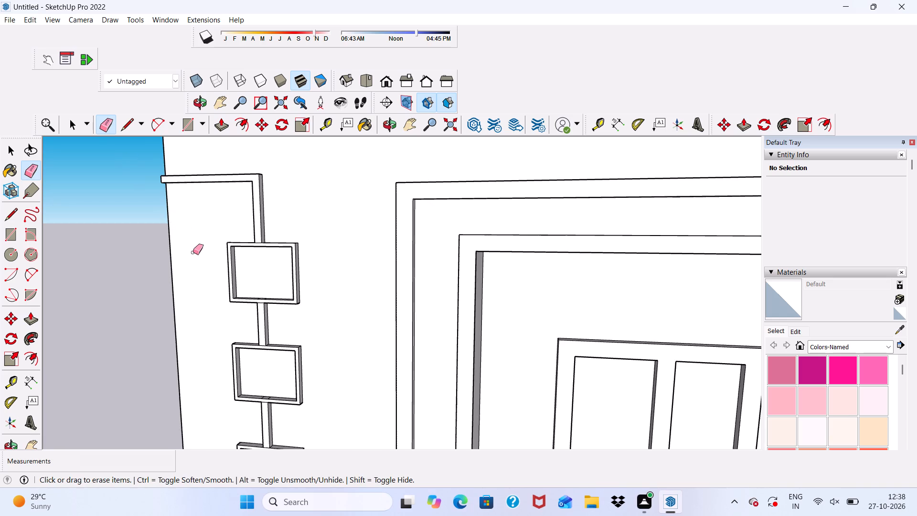
pyautogui.moveTo(193, 252); pyautogui.dragTo(201, 147, button='middle')
pyautogui.scroll(16, 229, 237)
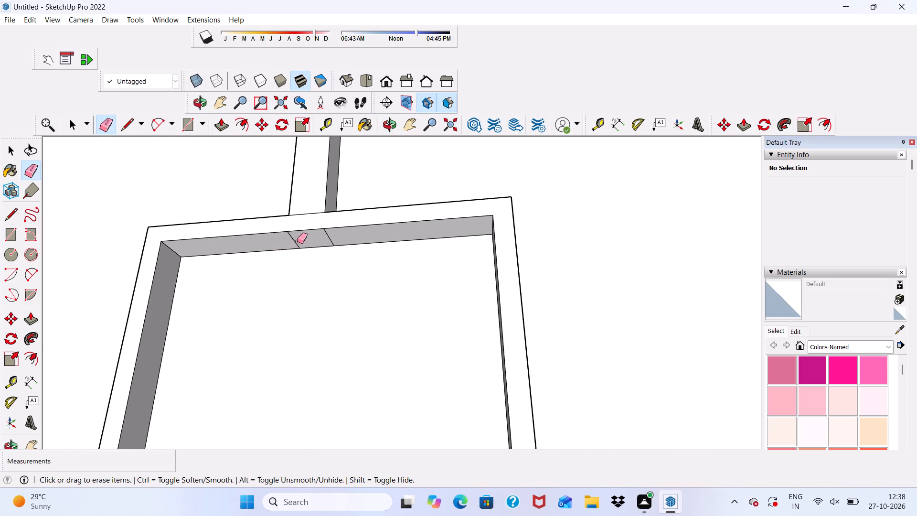
pyautogui.click(297, 241)
pyautogui.moveTo(330, 232); pyautogui.dragTo(326, 237)
# Erase the two leftover edges crossing the lower inner side of the top frame.
pyautogui.scroll(-6, 285, 166)
pyautogui.moveTo(322, 245); pyautogui.dragTo(310, 424, button='middle')
pyautogui.scroll(5, 246, 332)
pyautogui.scroll(4, 301, 339)
pyautogui.moveTo(320, 363); pyautogui.dragTo(343, 368)
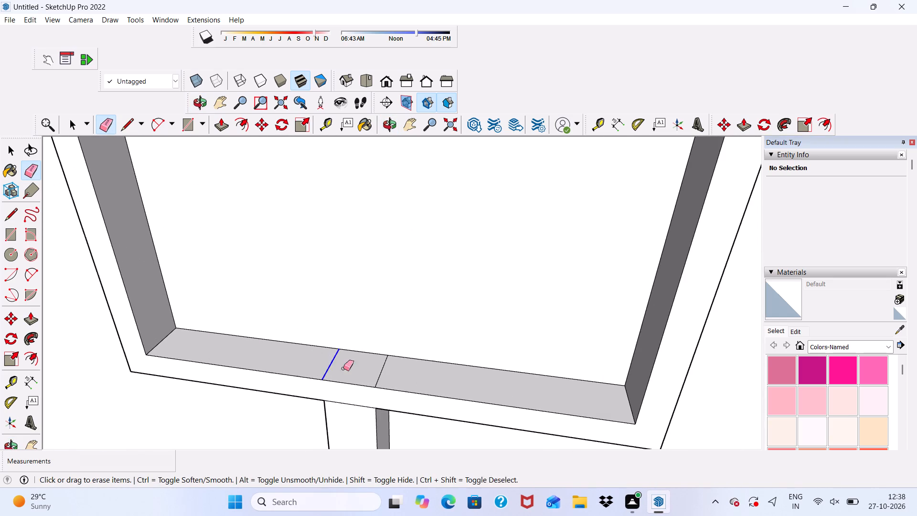
pyautogui.moveTo(343, 368); pyautogui.dragTo(358, 370)
pyautogui.click(391, 375)
pyautogui.moveTo(391, 375); pyautogui.dragTo(375, 382)
pyautogui.moveTo(373, 381); pyautogui.dragTo(378, 375)
pyautogui.click(378, 375)
pyautogui.scroll(-3, 358, 313)
pyautogui.scroll(4, 363, 338)
pyautogui.moveTo(380, 364); pyautogui.dragTo(384, 371)
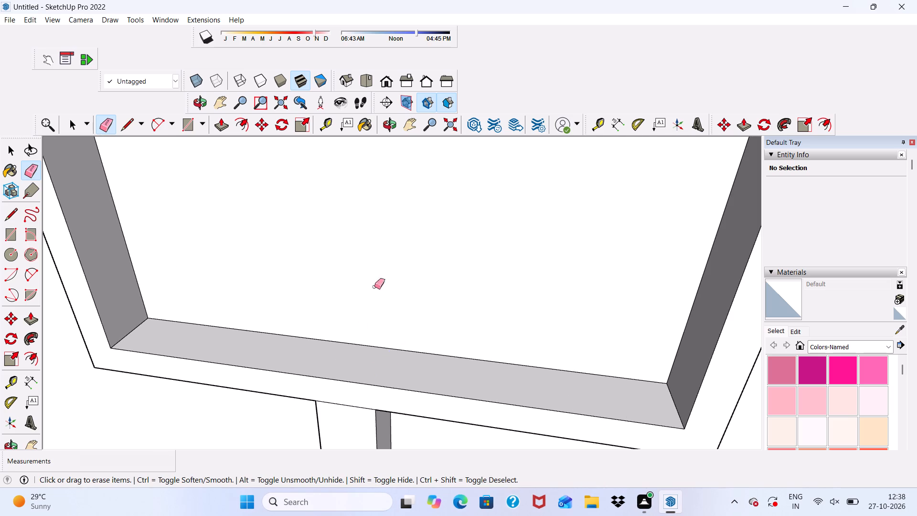
# Erase the two leftover edges crossing the upper inner side of the middle frame.
pyautogui.scroll(-13, 367, 263)
pyautogui.scroll(-7, 368, 220)
pyautogui.scroll(-6, 352, 179)
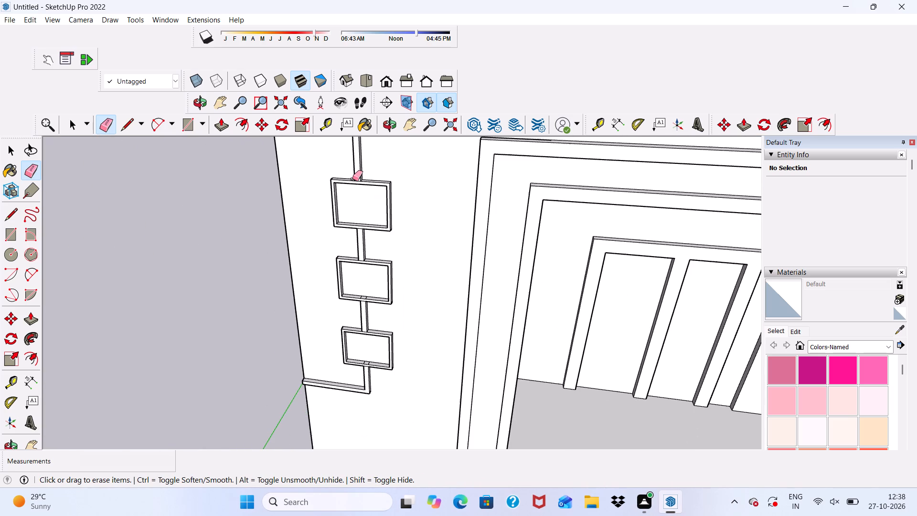
pyautogui.scroll(-3, 349, 311)
pyautogui.scroll(4, 352, 354)
pyautogui.scroll(-1, 351, 364)
pyautogui.moveTo(351, 367); pyautogui.dragTo(354, 314, button='middle')
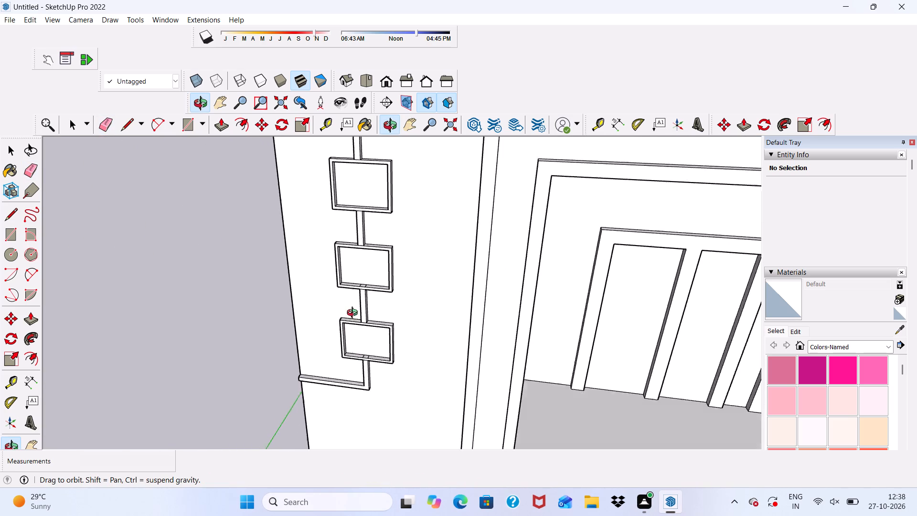
pyautogui.moveTo(354, 314); pyautogui.dragTo(363, 178, button='middle')
pyautogui.scroll(16, 369, 241)
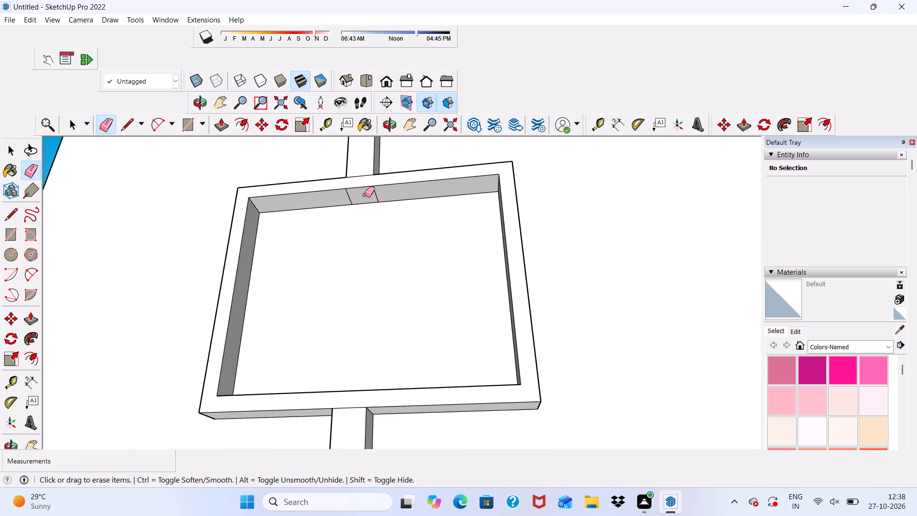
pyautogui.moveTo(367, 194); pyautogui.dragTo(372, 197)
pyautogui.moveTo(353, 200); pyautogui.dragTo(349, 200)
pyautogui.moveTo(381, 193); pyautogui.dragTo(373, 198)
# Erase the two leftover edges crossing the lower inner side of the middle frame.
pyautogui.moveTo(373, 201); pyautogui.dragTo(370, 411, button='middle')
pyautogui.scroll(-1, 370, 412)
pyautogui.scroll(6, 364, 387)
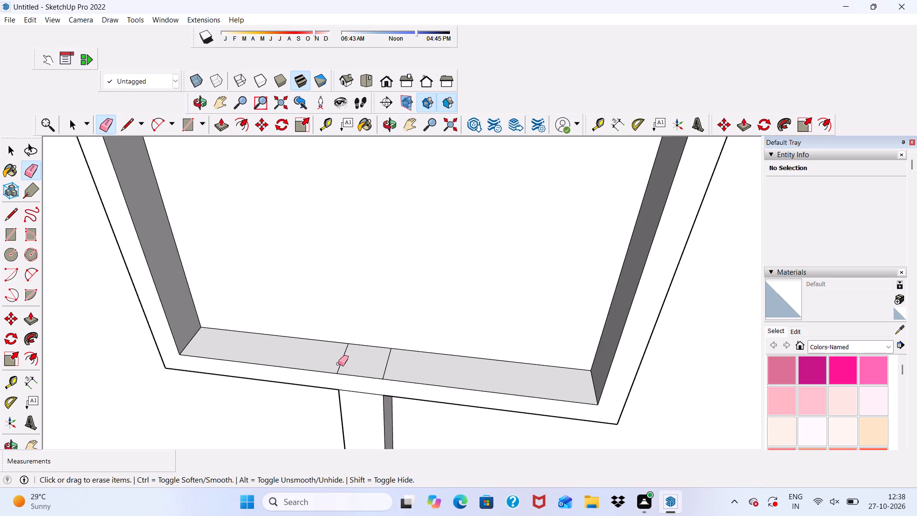
pyautogui.moveTo(337, 364); pyautogui.dragTo(387, 365)
pyautogui.scroll(-7, 356, 277)
pyautogui.scroll(-5, 343, 227)
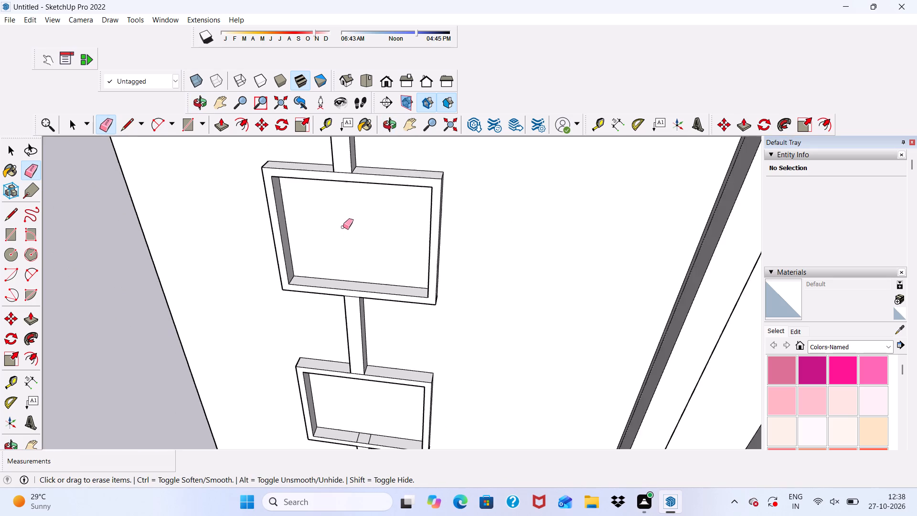
# Erase the two leftover edges crossing the upper inner side of the bottom frame.
pyautogui.scroll(-7, 343, 227)
pyautogui.moveTo(352, 354); pyautogui.dragTo(358, 240, button='middle')
pyautogui.scroll(3, 357, 308)
pyautogui.scroll(-3, 357, 308)
pyautogui.moveTo(357, 327); pyautogui.dragTo(363, 224, button='middle')
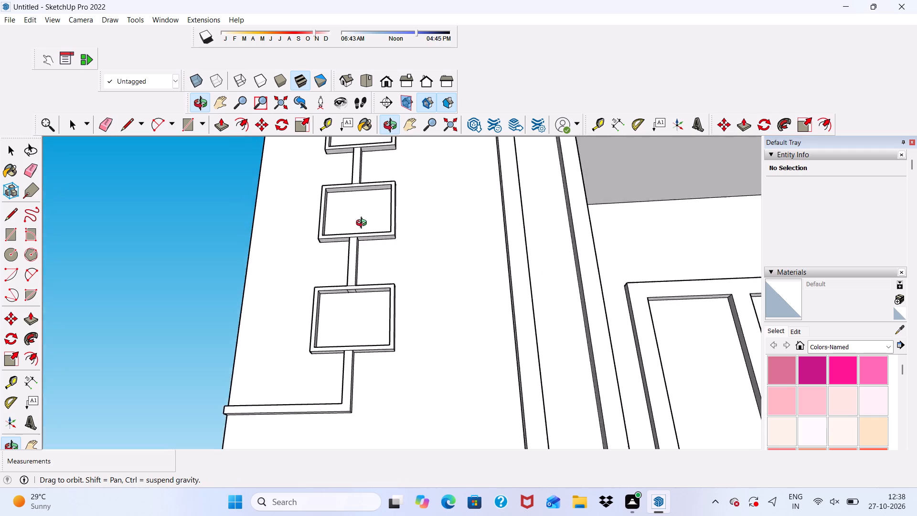
pyautogui.moveTo(363, 224); pyautogui.dragTo(363, 238, button='middle')
pyautogui.scroll(6, 360, 372)
pyautogui.scroll(5, 333, 267)
pyautogui.scroll(4, 352, 215)
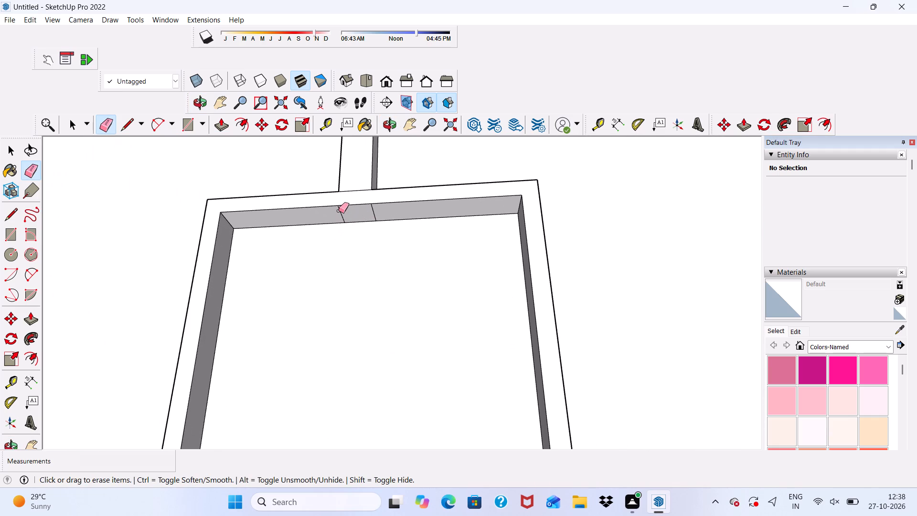
pyautogui.click(339, 211)
pyautogui.click(374, 212)
# Erase the two leftover edges crossing the lower inner side of the bottom frame and leave the Eraser.
pyautogui.scroll(-5, 257, 202)
pyautogui.moveTo(341, 256); pyautogui.dragTo(342, 258, button='middle')
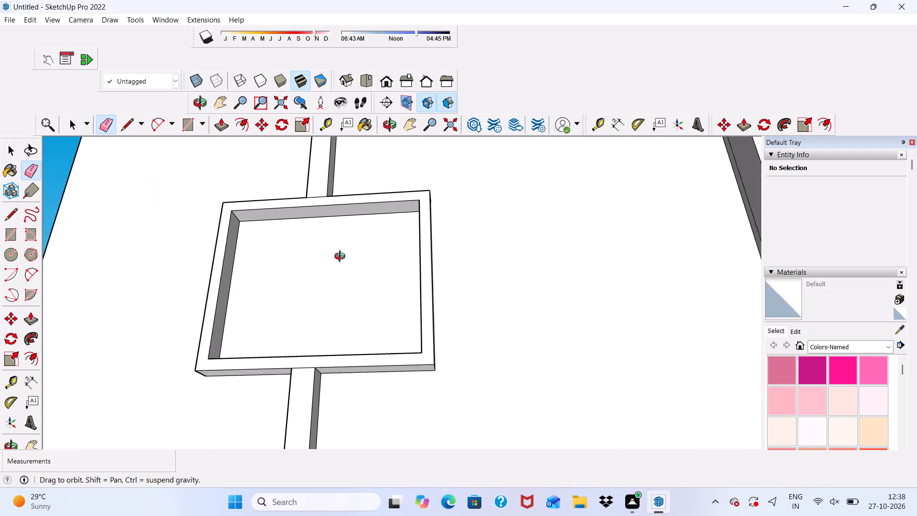
pyautogui.moveTo(342, 258); pyautogui.dragTo(324, 448, button='middle')
pyautogui.scroll(6, 313, 430)
pyautogui.scroll(3, 312, 287)
pyautogui.moveTo(312, 286); pyautogui.dragTo(379, 295)
pyautogui.moveTo(328, 296); pyautogui.dragTo(303, 289)
pyautogui.scroll(-12, 295, 282)
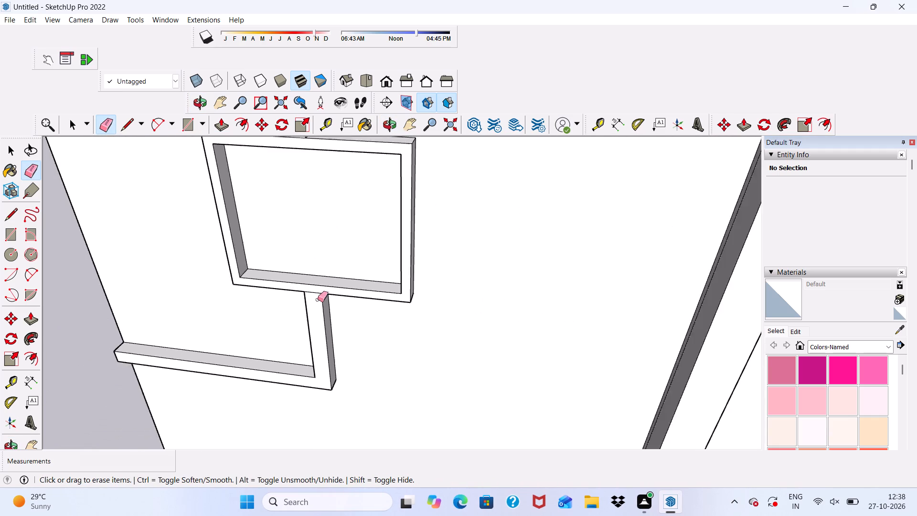
pyautogui.press('space')
# Examine the column of raised frames and the whole front facade from several angles.
pyautogui.scroll(-2, 323, 300)
pyautogui.moveTo(323, 335); pyautogui.dragTo(348, 239, button='middle')
pyautogui.scroll(-10, 313, 216)
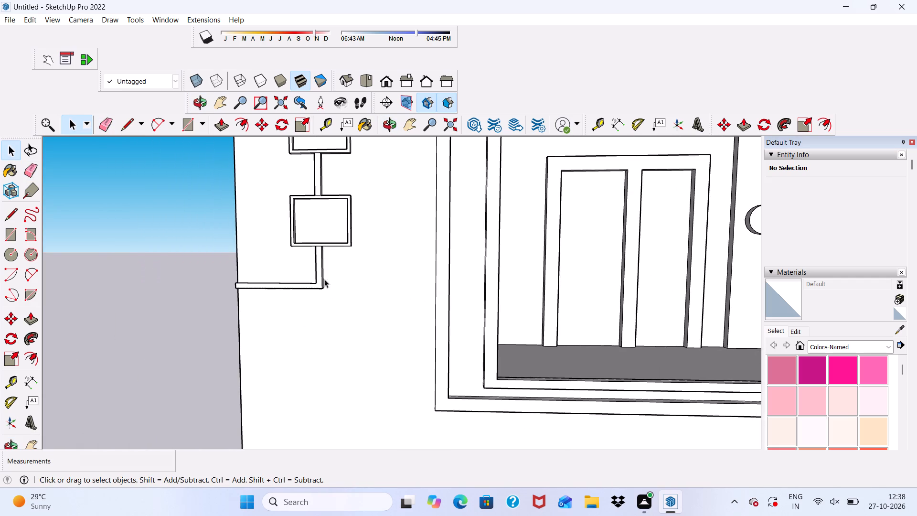
pyautogui.scroll(-11, 281, 227)
pyautogui.moveTo(289, 171); pyautogui.dragTo(166, 150, button='middle')
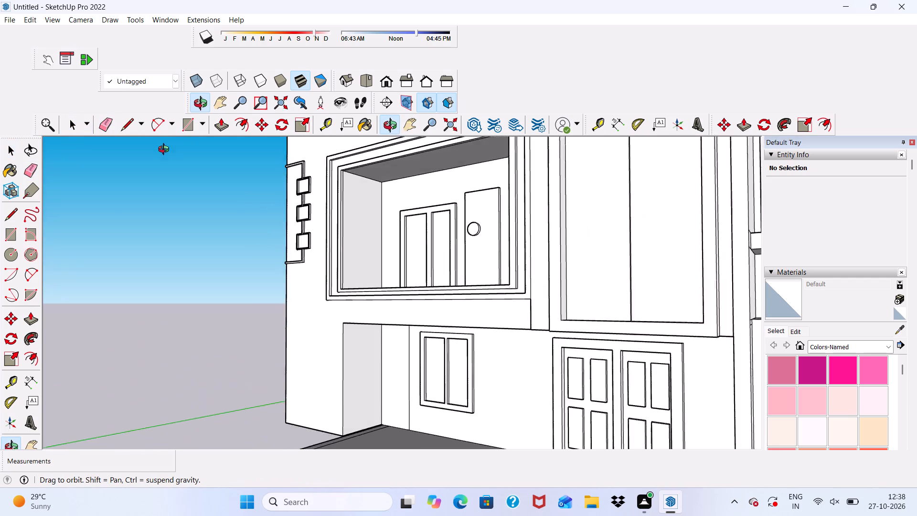
pyautogui.moveTo(166, 150); pyautogui.dragTo(298, 193, button='middle')
pyautogui.scroll(-11, 312, 202)
pyautogui.moveTo(335, 309); pyautogui.dragTo(333, 243, button='middle')
pyautogui.scroll(6, 333, 243)
pyautogui.scroll(-1, 333, 243)
pyautogui.scroll(5, 333, 243)
pyautogui.scroll(-5, 333, 243)
pyautogui.moveTo(330, 253); pyautogui.dragTo(324, 276, button='middle')
pyautogui.scroll(-16, 324, 276)
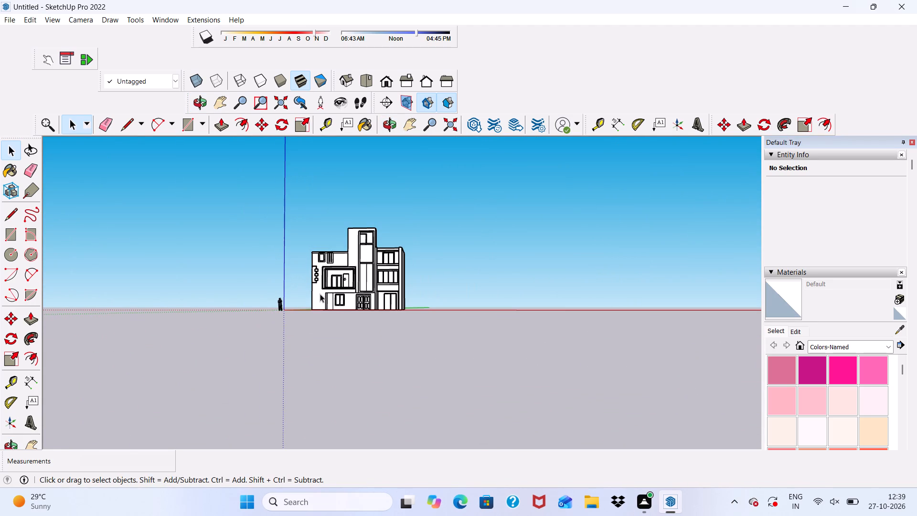
# Draw a rectangle about 9' 2" by 11 1/2" on the lower roof, along its outer side edge from the front corner.
pyautogui.scroll(18, 323, 245)
pyautogui.scroll(-1, 322, 238)
pyautogui.moveTo(322, 238); pyautogui.dragTo(335, 296, button='middle')
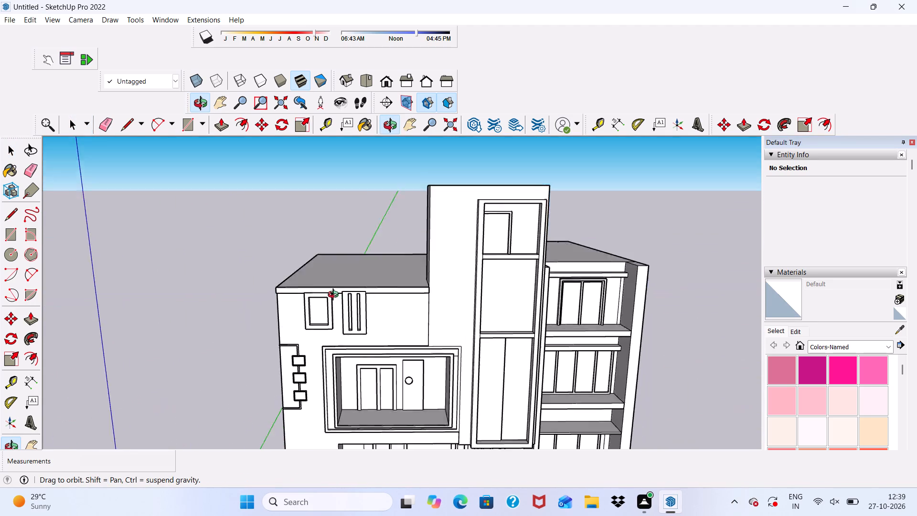
pyautogui.moveTo(335, 296); pyautogui.dragTo(333, 332, button='middle')
pyautogui.scroll(6, 288, 301)
pyautogui.scroll(2, 283, 247)
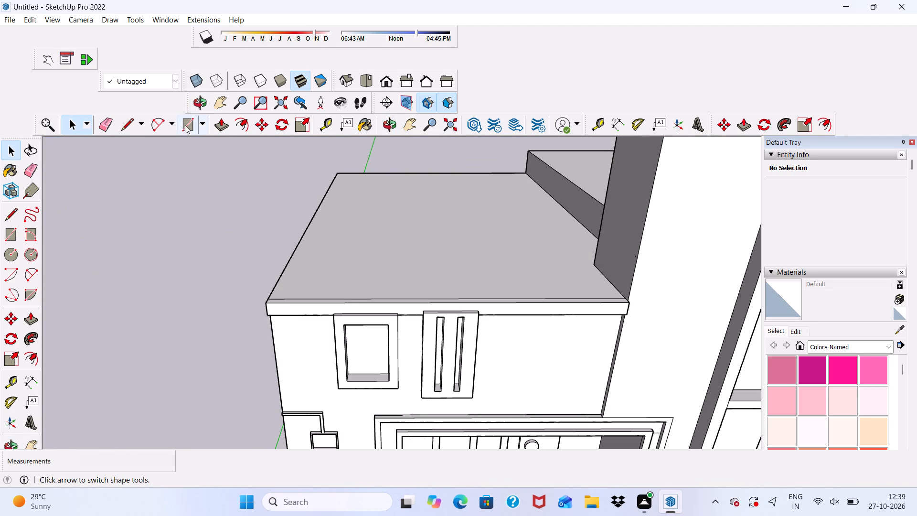
pyautogui.click(185, 125)
pyautogui.scroll(3, 272, 339)
pyautogui.scroll(4, 266, 291)
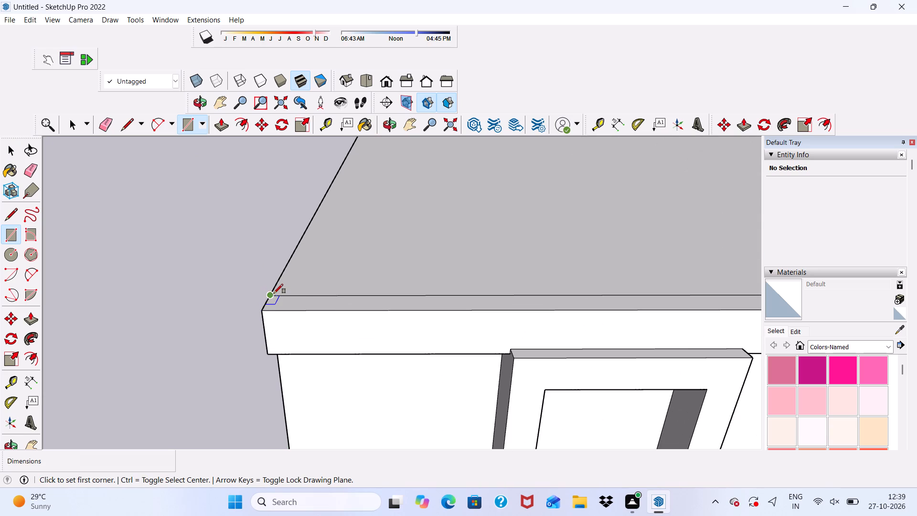
pyautogui.scroll(1, 274, 292)
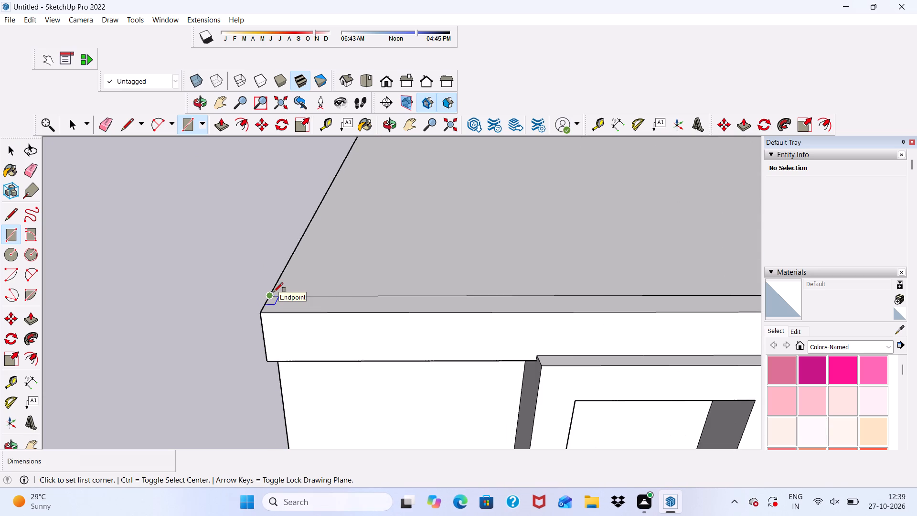
pyautogui.click(274, 292)
pyautogui.scroll(1, 284, 247)
pyautogui.scroll(-5, 326, 193)
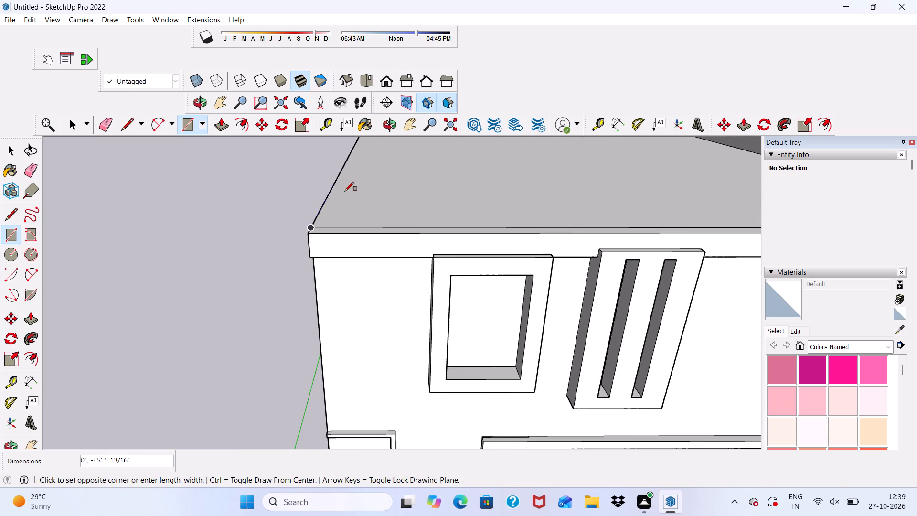
pyautogui.scroll(-5, 349, 194)
pyautogui.scroll(4, 384, 141)
pyautogui.scroll(-1, 383, 147)
pyautogui.scroll(5, 384, 148)
pyautogui.scroll(-11, 384, 143)
pyautogui.scroll(5, 388, 153)
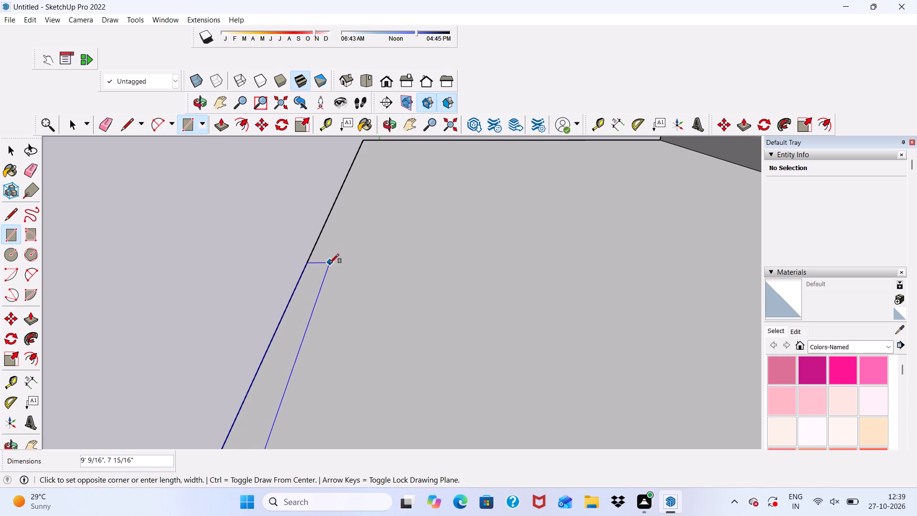
pyautogui.scroll(-9, 330, 265)
pyautogui.scroll(3, 336, 258)
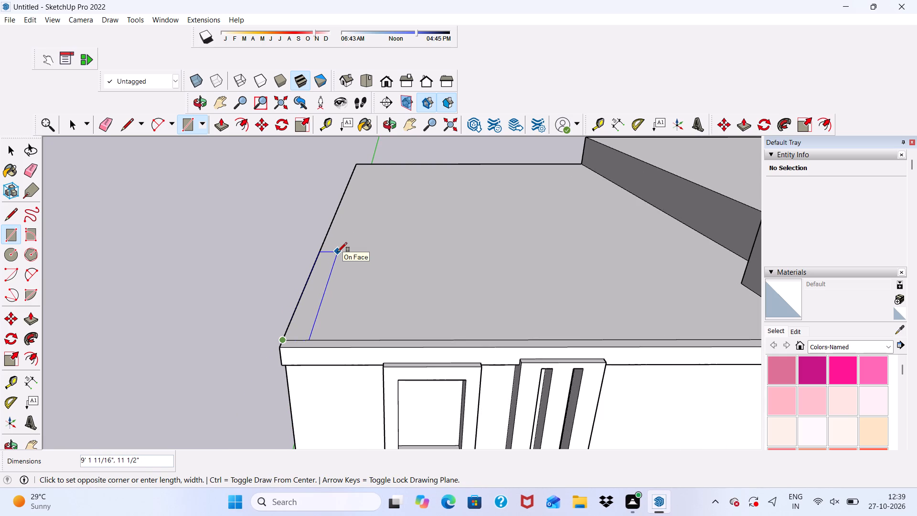
pyautogui.click(338, 252)
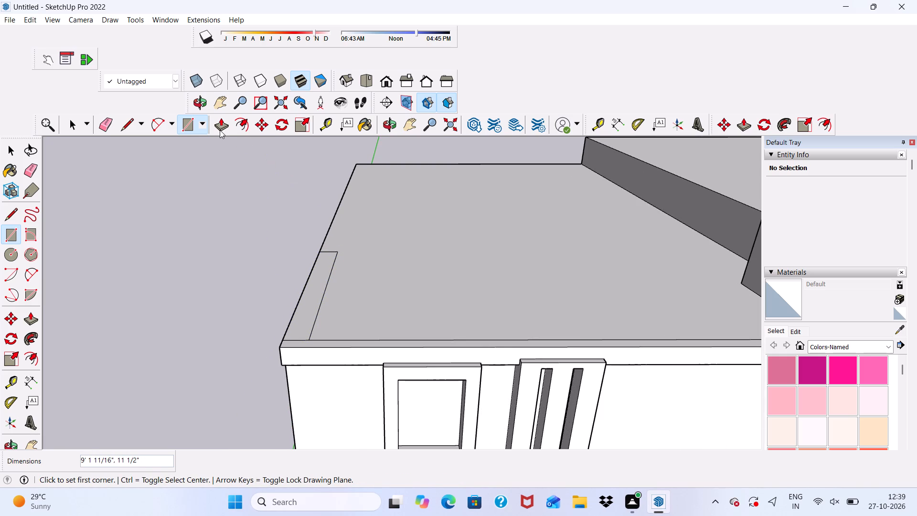
# Push/Pull the narrow roof rectangle up about 6' 4" to form an upright wall.
pyautogui.click(220, 128)
pyautogui.click(304, 323)
pyautogui.scroll(-2, 256, 215)
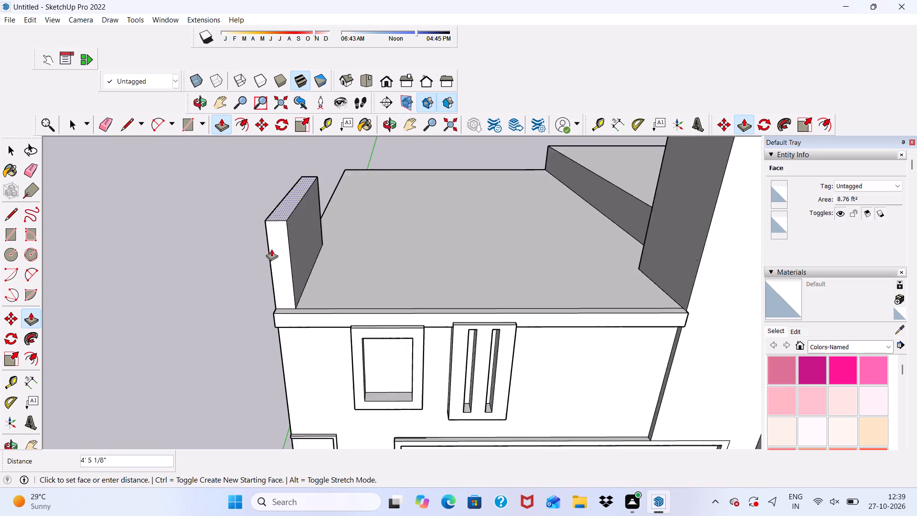
pyautogui.scroll(-2, 271, 249)
pyautogui.scroll(-3, 286, 183)
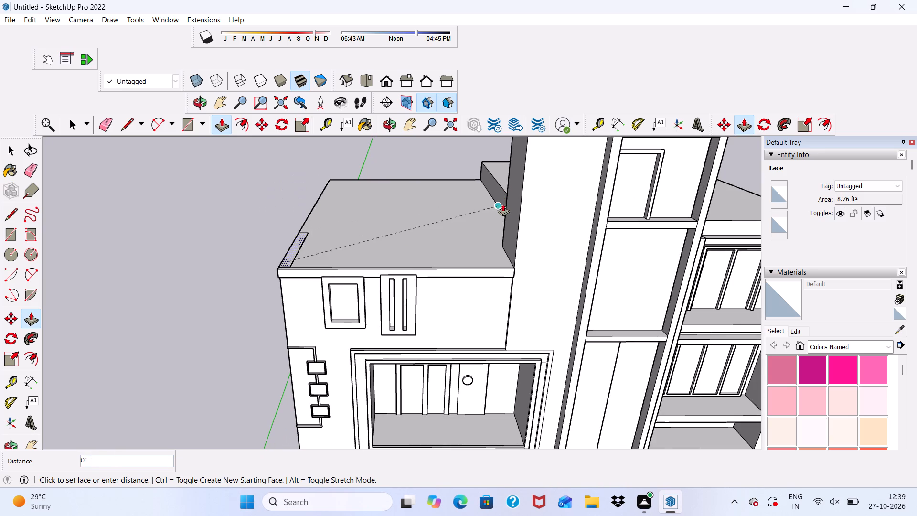
pyautogui.scroll(3, 506, 197)
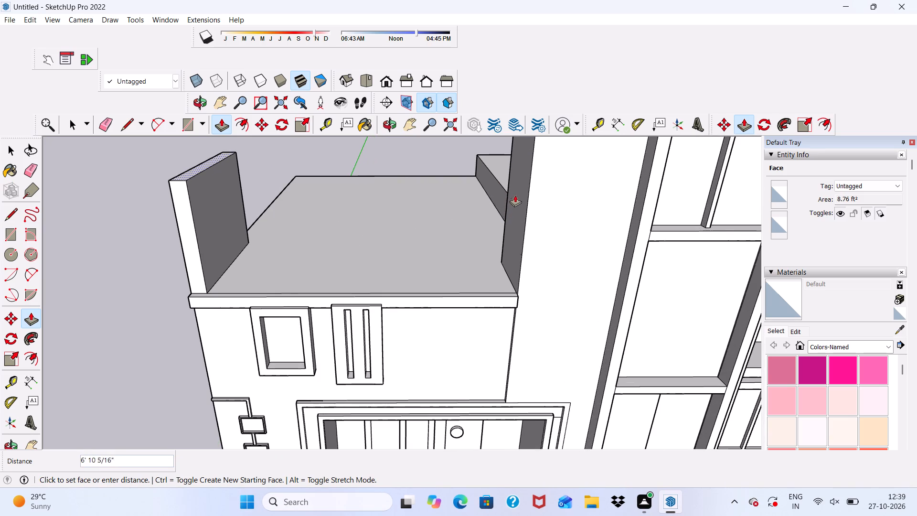
pyautogui.click(512, 204)
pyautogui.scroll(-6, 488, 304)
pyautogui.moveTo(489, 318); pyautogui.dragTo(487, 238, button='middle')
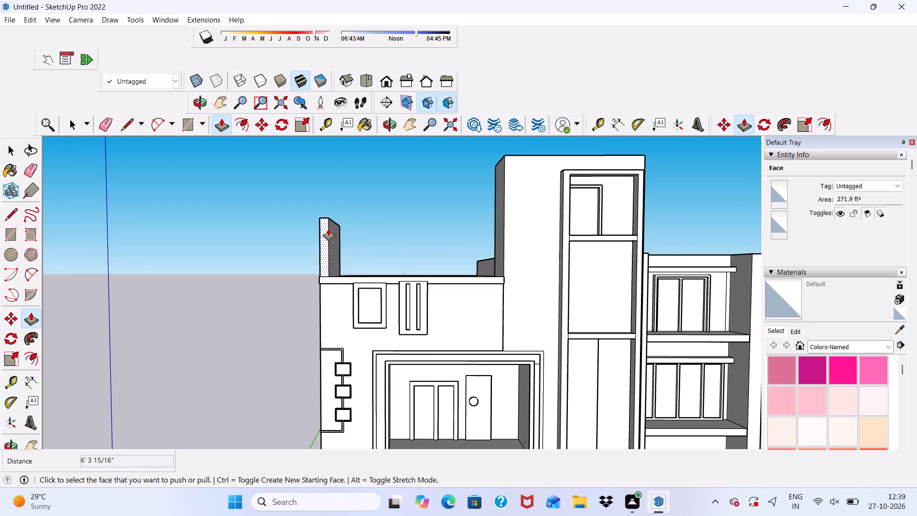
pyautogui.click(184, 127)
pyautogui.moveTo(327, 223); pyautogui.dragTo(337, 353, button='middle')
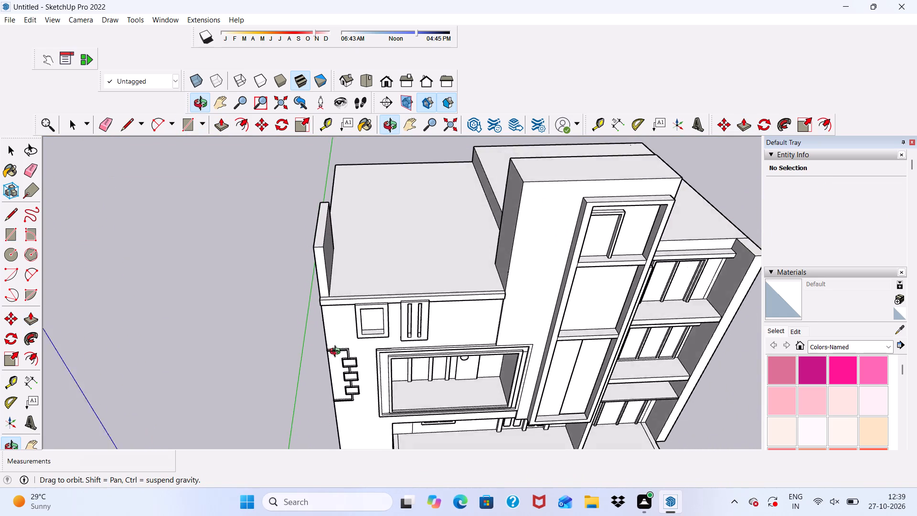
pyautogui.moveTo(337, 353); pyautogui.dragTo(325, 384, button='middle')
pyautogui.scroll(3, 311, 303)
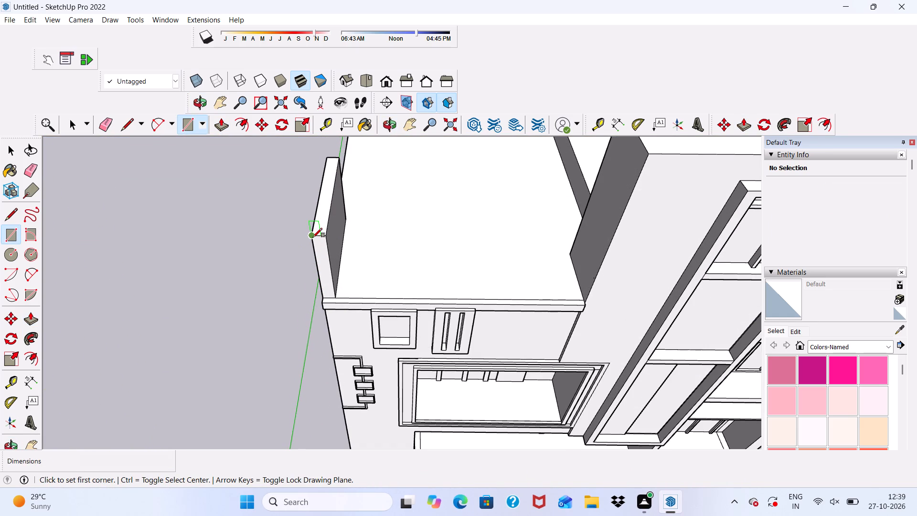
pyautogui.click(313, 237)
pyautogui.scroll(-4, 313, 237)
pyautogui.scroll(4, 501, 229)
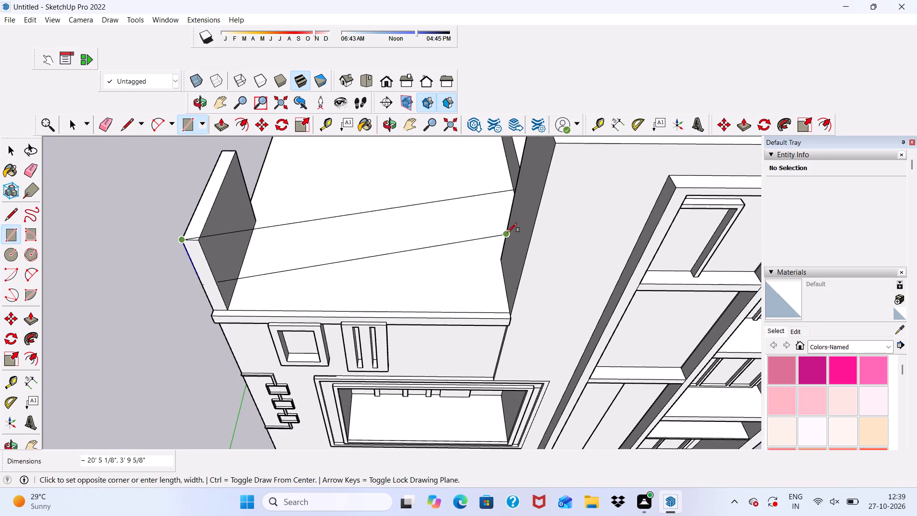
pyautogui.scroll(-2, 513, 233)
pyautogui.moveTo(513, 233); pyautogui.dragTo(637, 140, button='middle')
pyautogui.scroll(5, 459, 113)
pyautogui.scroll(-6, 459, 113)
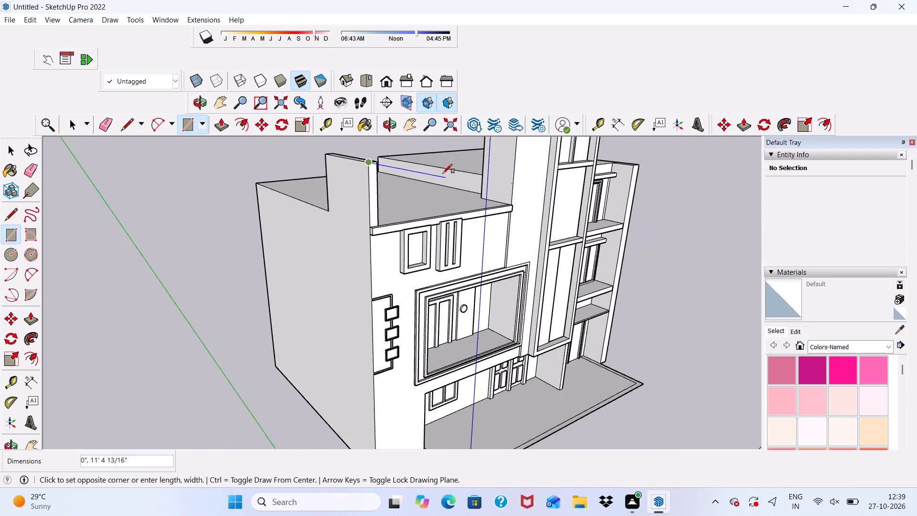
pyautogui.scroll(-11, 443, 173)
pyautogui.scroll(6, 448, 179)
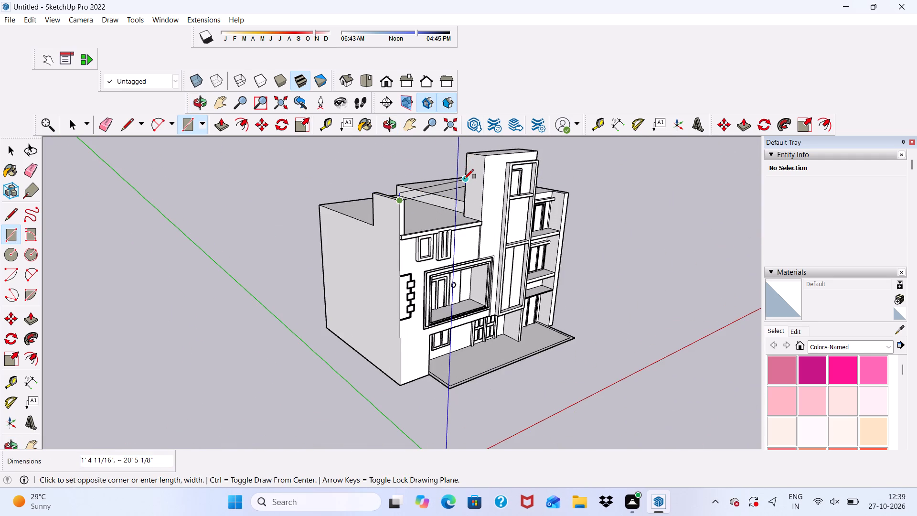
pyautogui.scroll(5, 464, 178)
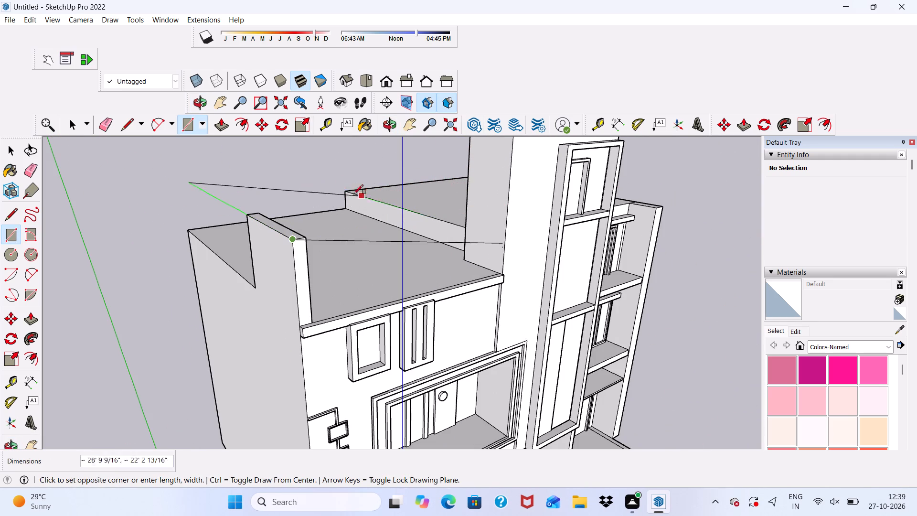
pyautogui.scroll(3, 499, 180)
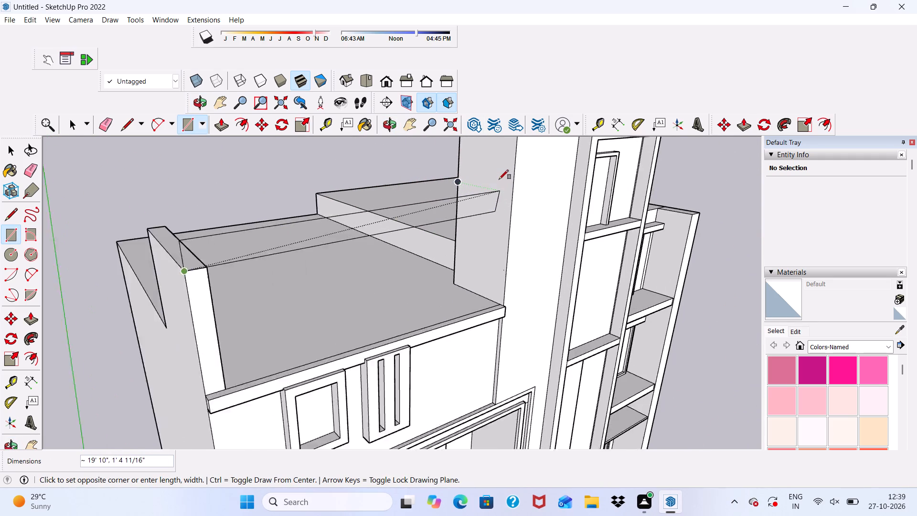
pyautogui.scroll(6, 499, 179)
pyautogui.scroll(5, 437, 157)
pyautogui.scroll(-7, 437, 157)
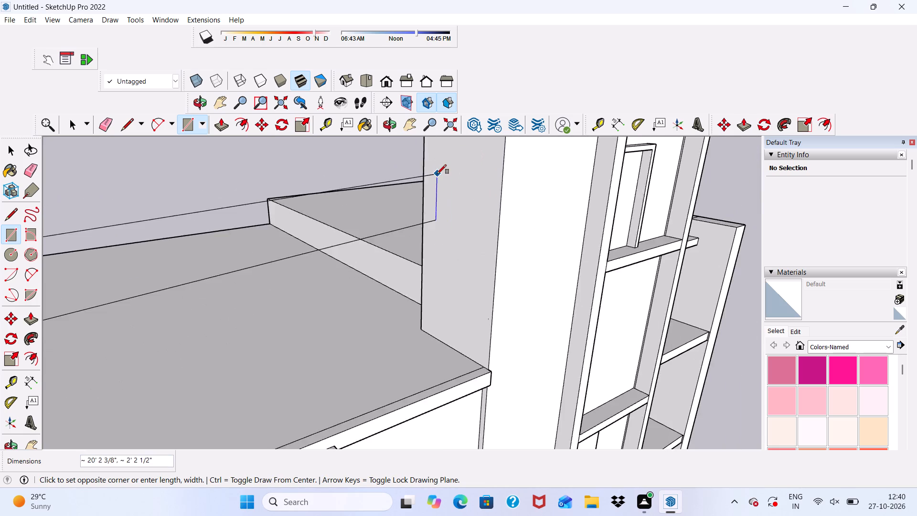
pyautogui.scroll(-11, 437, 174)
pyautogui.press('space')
# Draw a horizontal rectangle from the upright wall's top front corner, extending partway over the lower roof toward the tower.
pyautogui.moveTo(381, 240); pyautogui.dragTo(257, 309, button='middle')
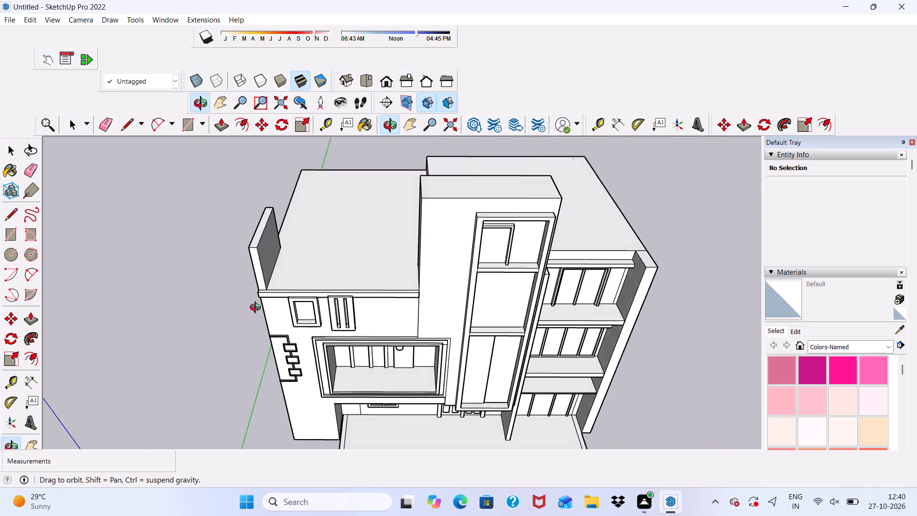
pyautogui.moveTo(257, 309); pyautogui.dragTo(213, 320, button='middle')
pyautogui.click(185, 127)
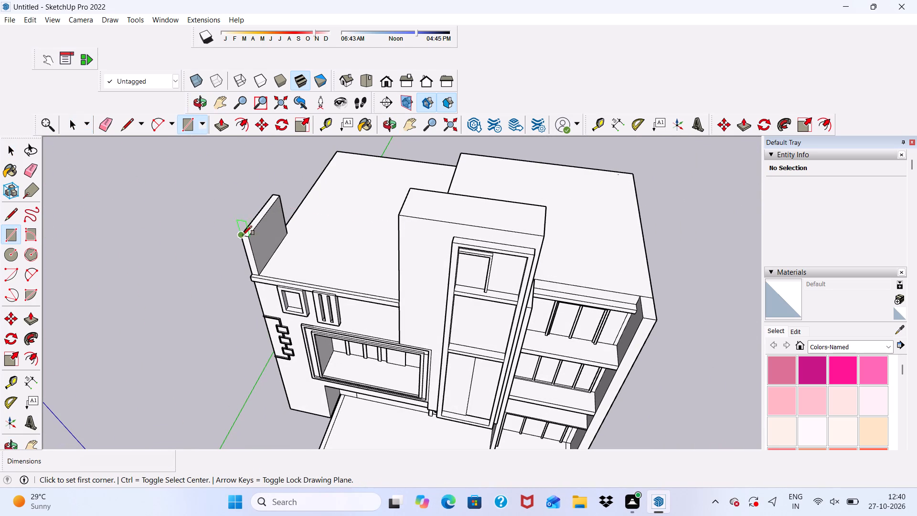
pyautogui.click(243, 235)
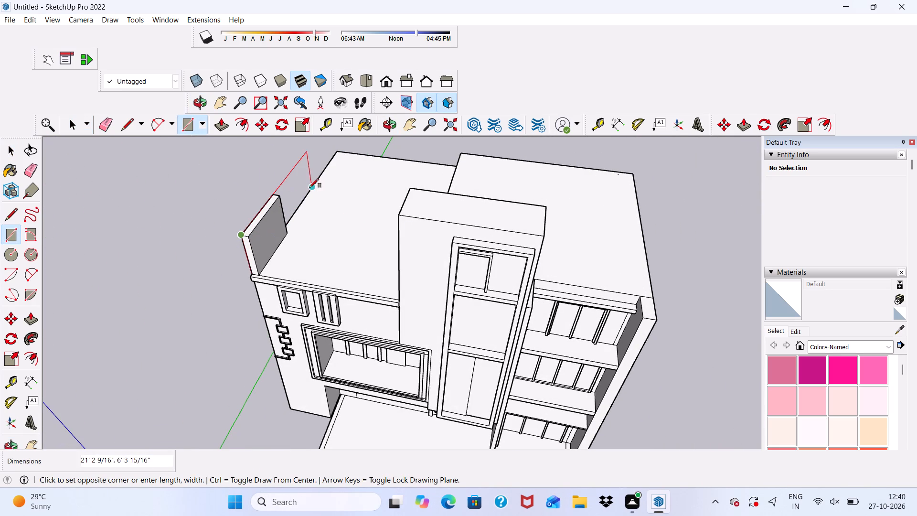
pyautogui.scroll(-4, 406, 196)
pyautogui.scroll(6, 392, 219)
pyautogui.scroll(-2, 389, 215)
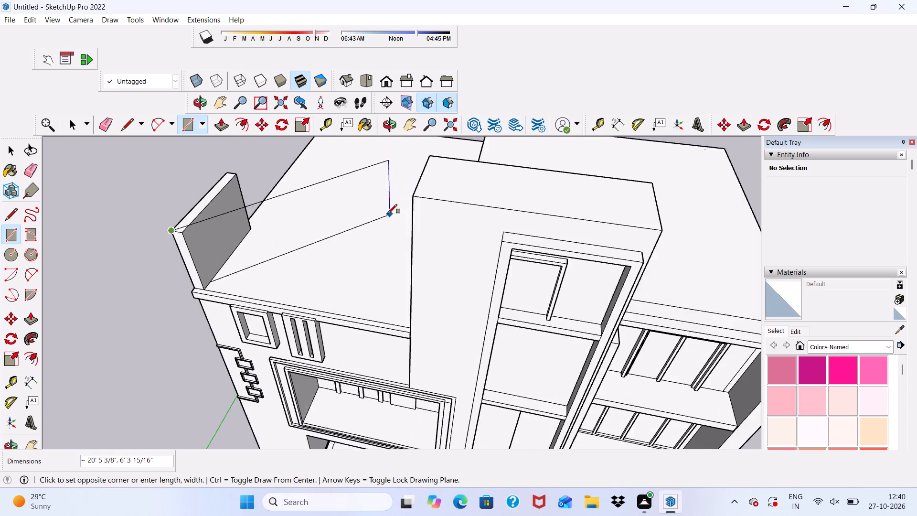
pyautogui.scroll(-2, 388, 214)
pyautogui.moveTo(388, 214); pyautogui.dragTo(421, 151, button='middle')
pyautogui.scroll(9, 309, 184)
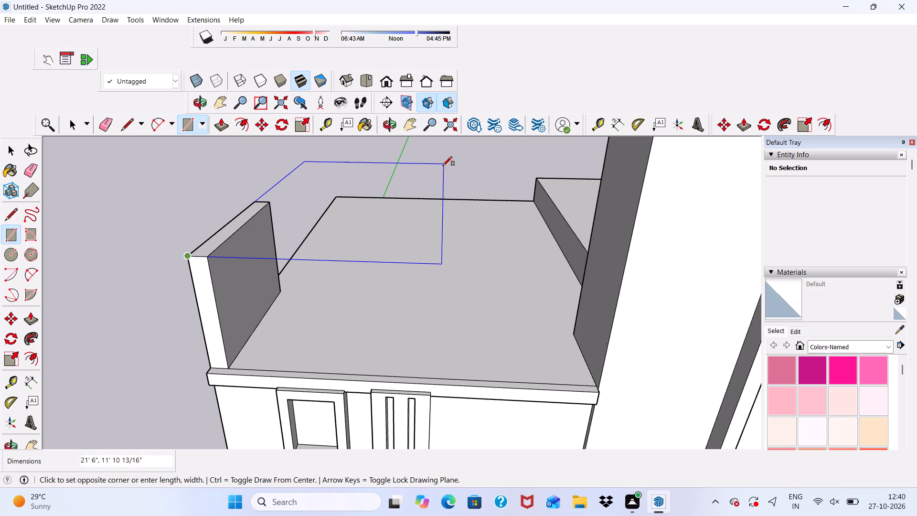
pyautogui.click(381, 185)
# Push/Pull the large part of the horizontal rectangle up 3" to form a thin canopy slab.
pyautogui.scroll(-2, 320, 308)
pyautogui.moveTo(401, 142); pyautogui.dragTo(427, 111, button='middle')
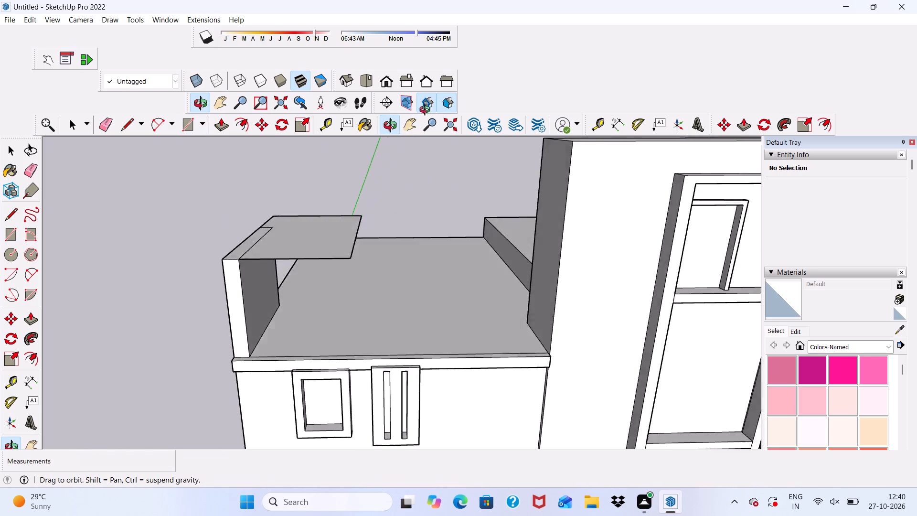
pyautogui.moveTo(427, 111); pyautogui.dragTo(456, 74, button='middle')
pyautogui.moveTo(369, 225); pyautogui.dragTo(175, 328, button='middle')
pyautogui.scroll(1, 369, 225)
pyautogui.press('space')
pyautogui.scroll(3, 260, 236)
pyautogui.click(299, 206)
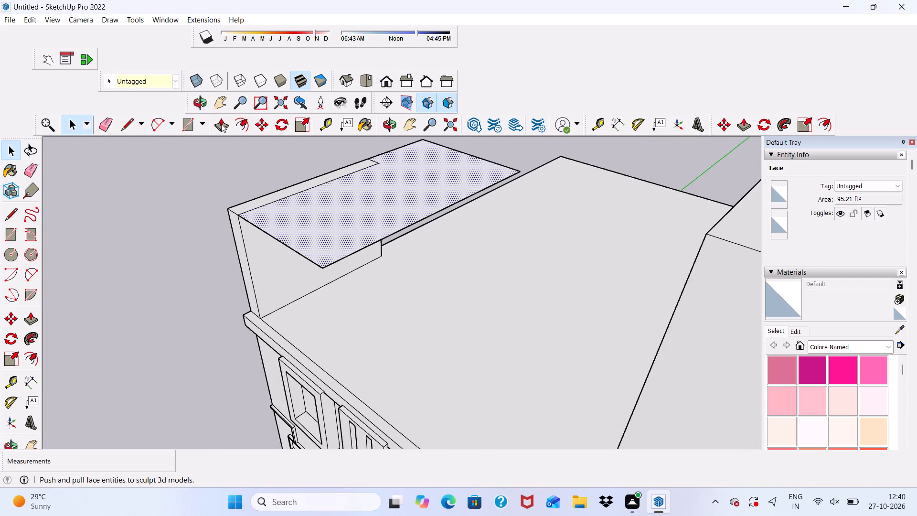
pyautogui.click(224, 122)
pyautogui.scroll(3, 283, 203)
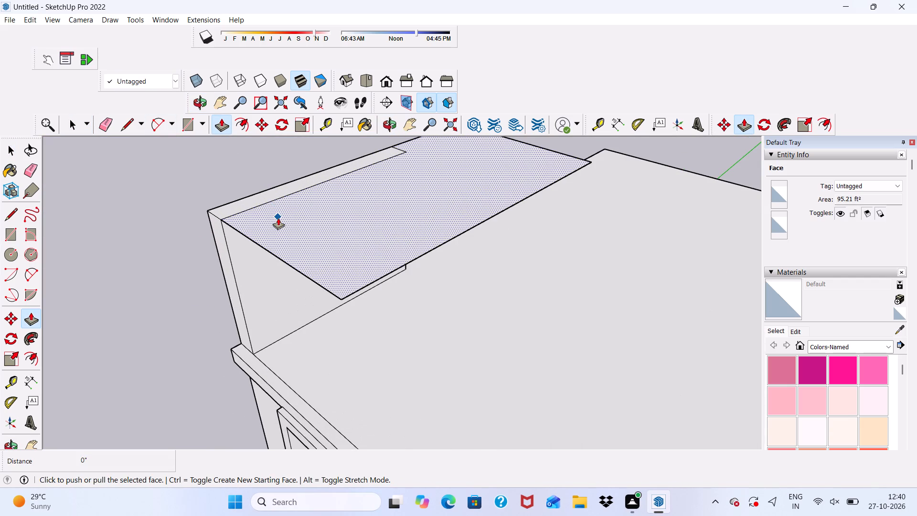
pyautogui.click(278, 218)
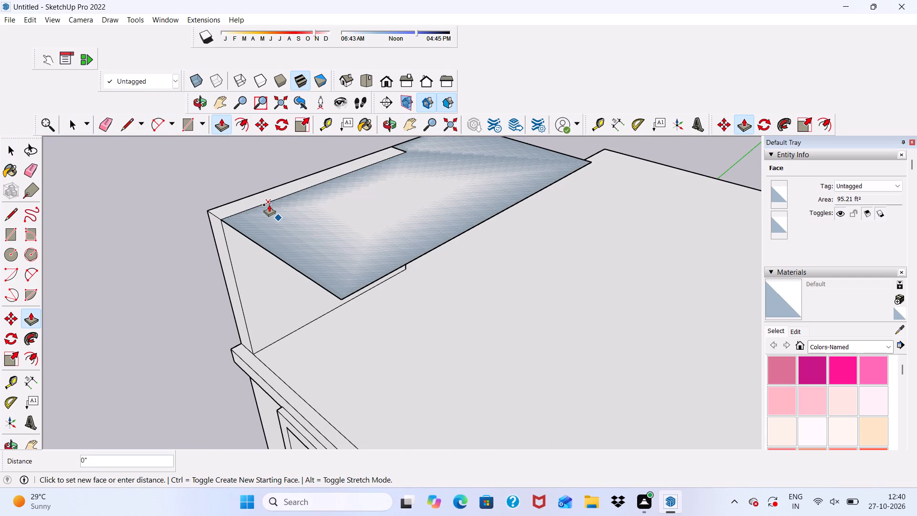
pyautogui.press('3')
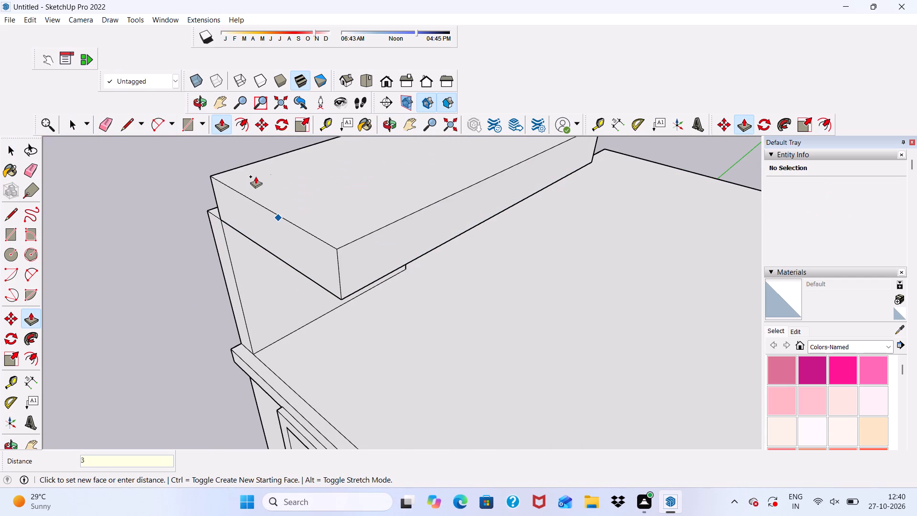
pyautogui.hotkey('shift', '"')
pyautogui.press('Return')
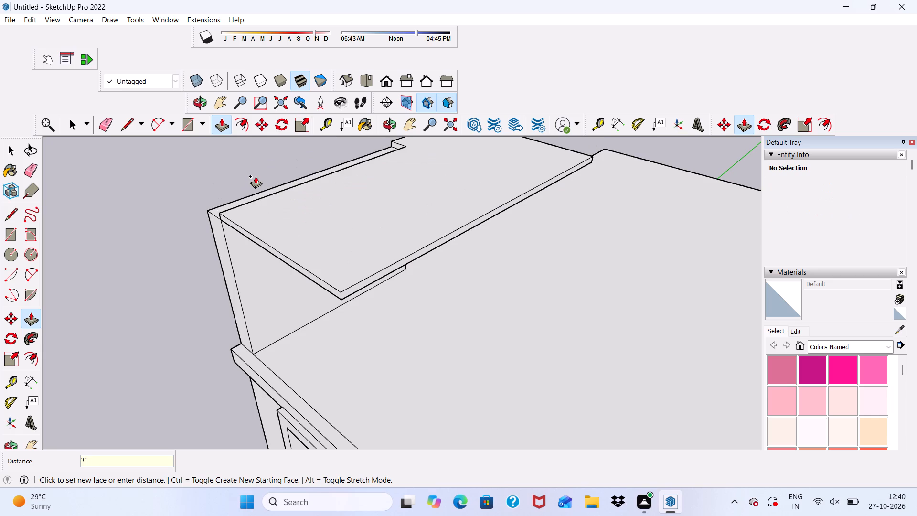
# Push/Pull the slab's narrow side face over the top of the upright wall, out to the wall's outer edge.
pyautogui.scroll(-3, 256, 175)
pyautogui.moveTo(263, 202); pyautogui.dragTo(580, 236, button='middle')
pyautogui.scroll(4, 301, 290)
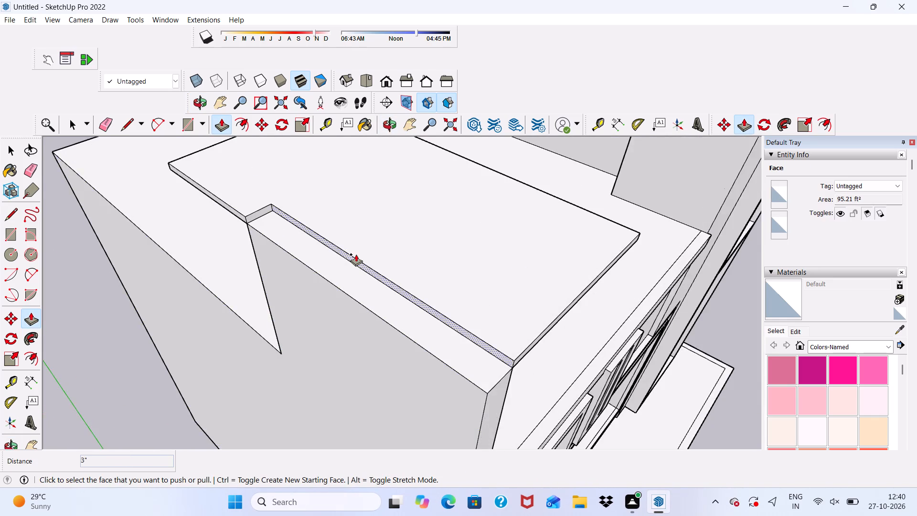
pyautogui.scroll(7, 356, 254)
pyautogui.click(349, 258)
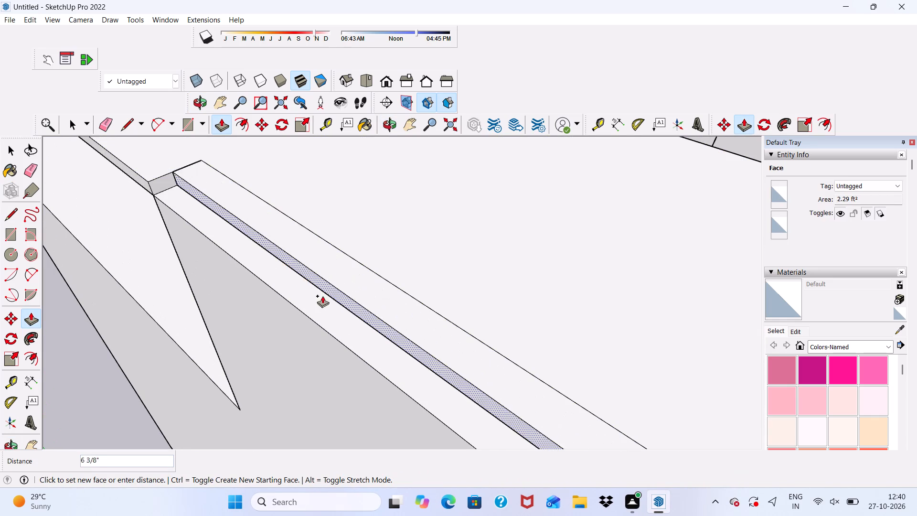
pyautogui.click(315, 323)
# Erase the seam edges between the canopy slab and its extension over the upright wall, on the top and front faces.
pyautogui.scroll(-11, 224, 255)
pyautogui.moveTo(364, 349); pyautogui.dragTo(336, 325, button='middle')
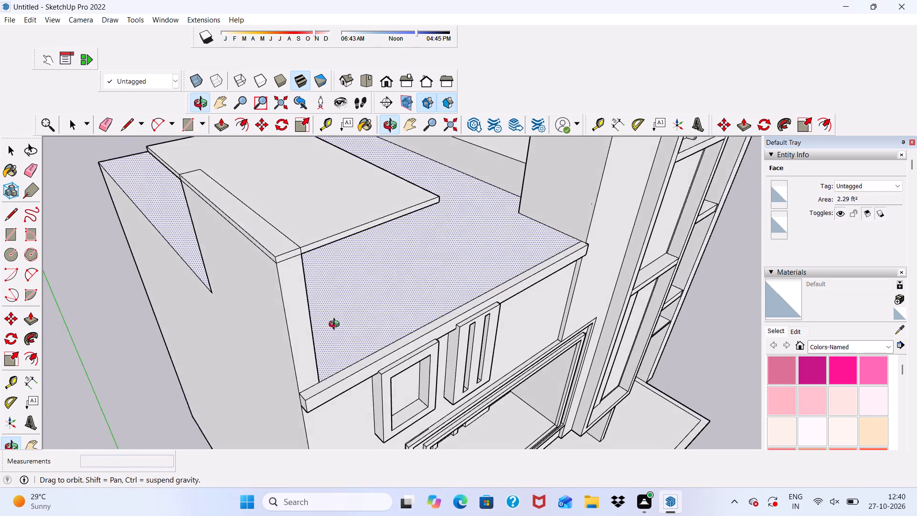
pyautogui.moveTo(336, 325); pyautogui.dragTo(331, 336, button='middle')
pyautogui.click(106, 118)
pyautogui.scroll(1, 290, 264)
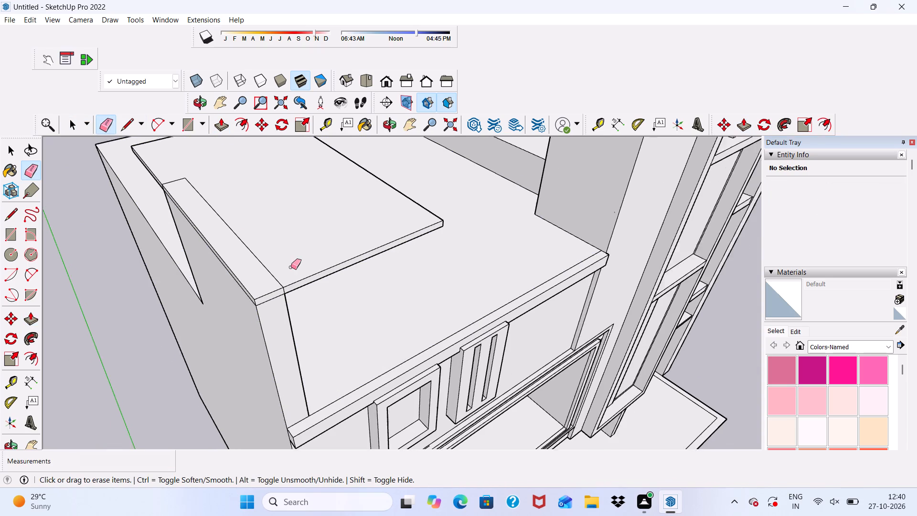
pyautogui.scroll(1, 291, 267)
pyautogui.moveTo(279, 272); pyautogui.dragTo(259, 294)
pyautogui.scroll(8, 300, 304)
pyautogui.moveTo(258, 274); pyautogui.dragTo(271, 269)
pyautogui.scroll(-4, 262, 274)
pyautogui.press('space')
# Push/Pull the canopy slab's narrow front face outward 7 1/4" to overhang the upright wall.
pyautogui.scroll(1, 256, 335)
pyautogui.scroll(2, 246, 278)
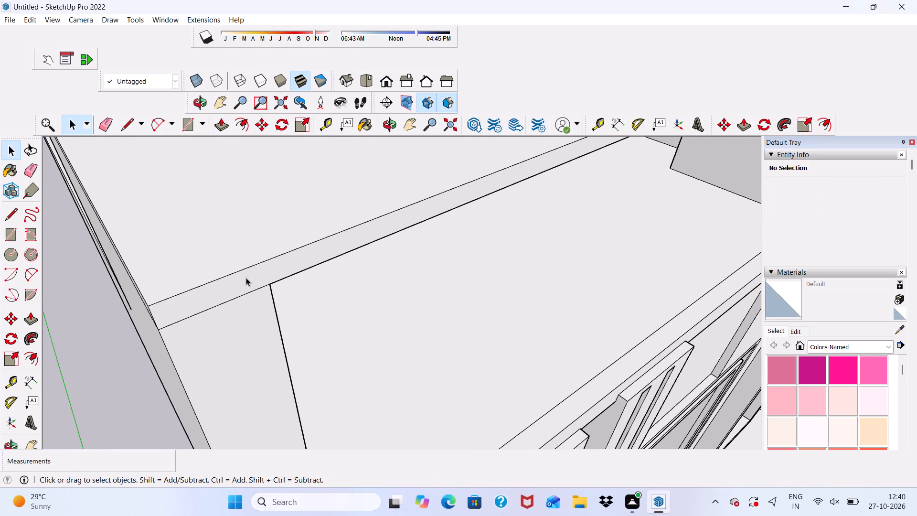
pyautogui.click(246, 278)
pyautogui.click(224, 119)
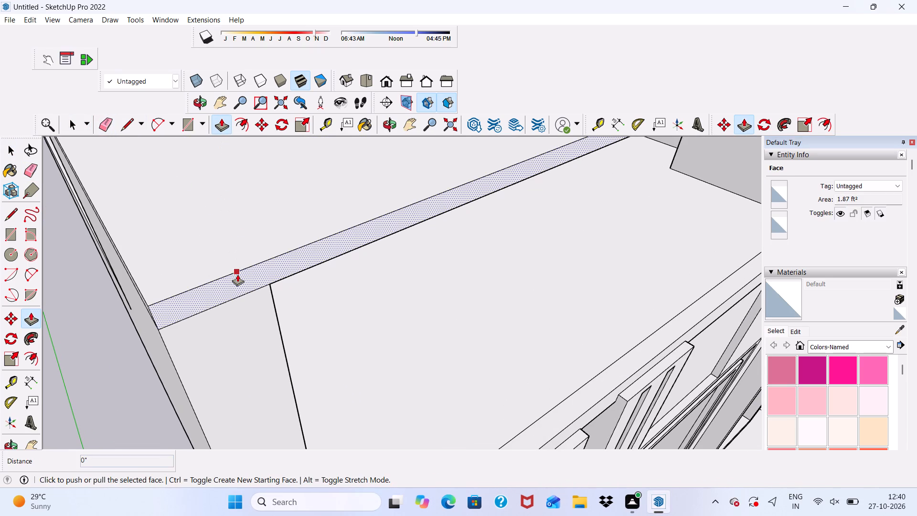
pyautogui.click(238, 276)
pyautogui.click(263, 315)
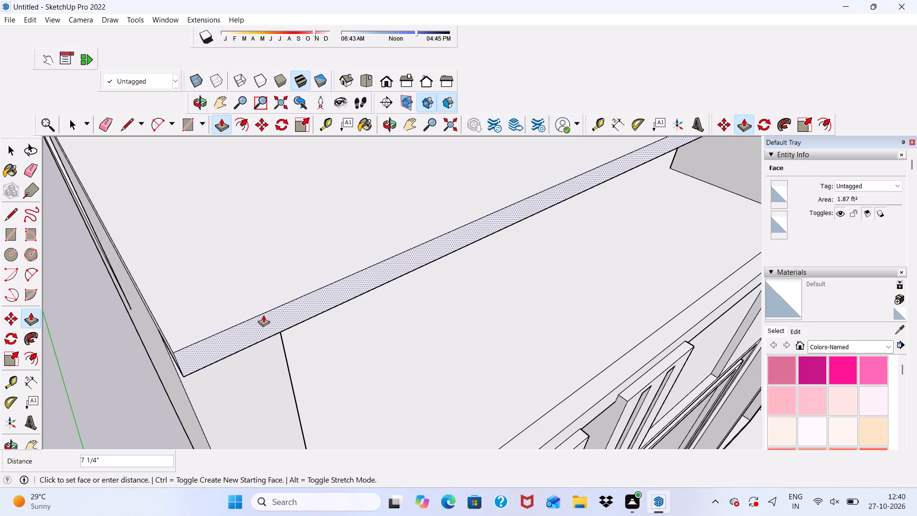
# Erase the leftover short edge on the canopy slab's top face, near the rear end of the upright wall.
pyautogui.scroll(-10, 234, 305)
pyautogui.moveTo(257, 351); pyautogui.dragTo(175, 261, button='middle')
pyautogui.scroll(-2, 175, 261)
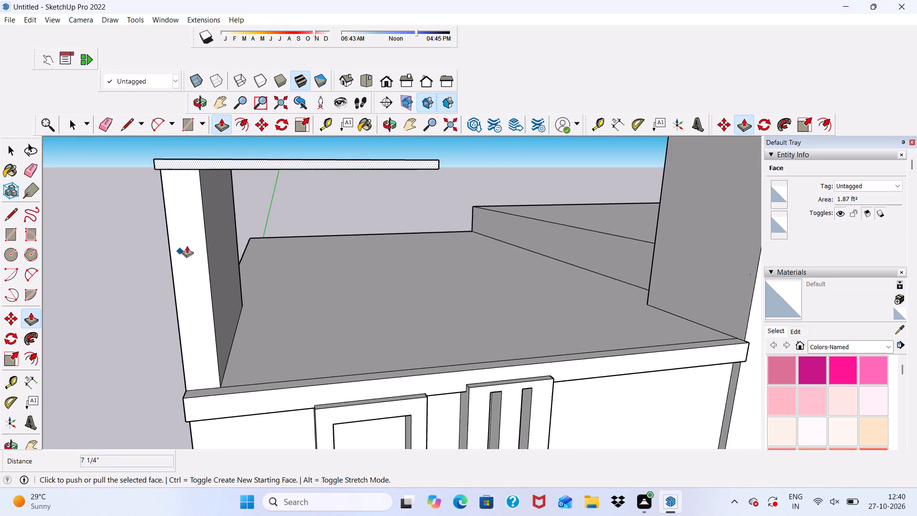
pyautogui.scroll(-3, 187, 246)
pyautogui.moveTo(219, 301); pyautogui.dragTo(56, 351, button='middle')
pyautogui.press('space')
pyautogui.scroll(1, 283, 258)
pyautogui.scroll(-5, 202, 228)
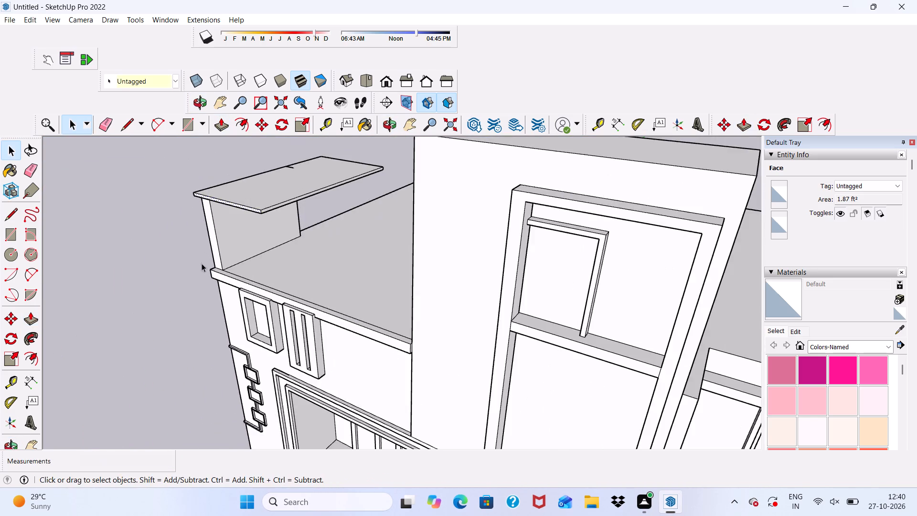
pyautogui.moveTo(272, 284); pyautogui.dragTo(674, 307, button='middle')
pyautogui.moveTo(245, 331); pyautogui.dragTo(461, 341, button='middle')
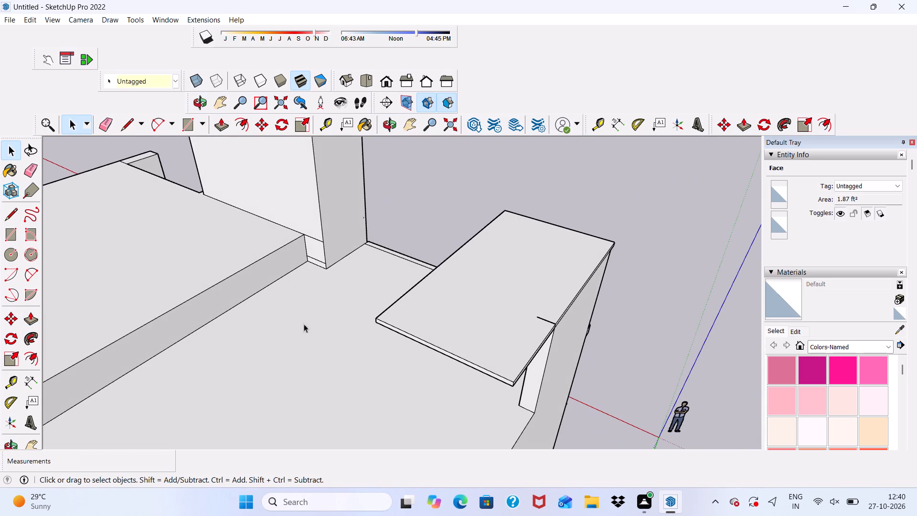
pyautogui.click(105, 118)
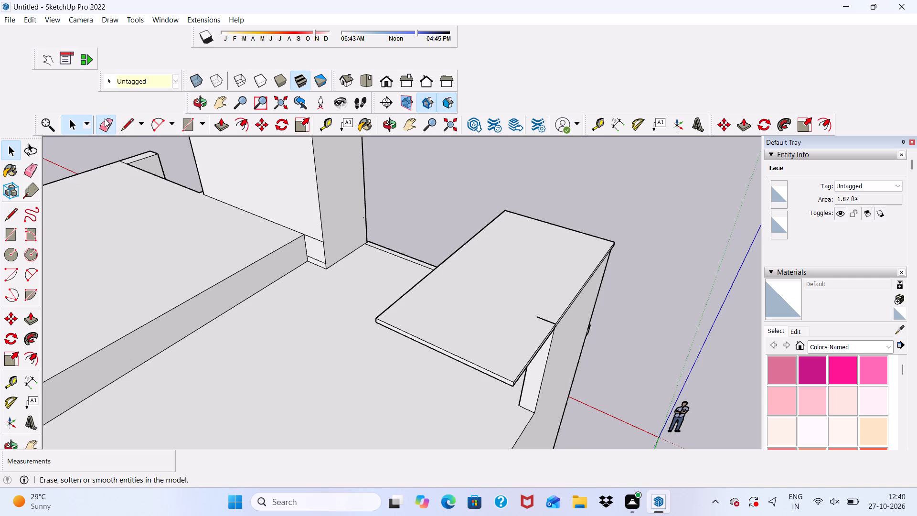
pyautogui.scroll(2, 539, 309)
pyautogui.moveTo(544, 319); pyautogui.dragTo(541, 333)
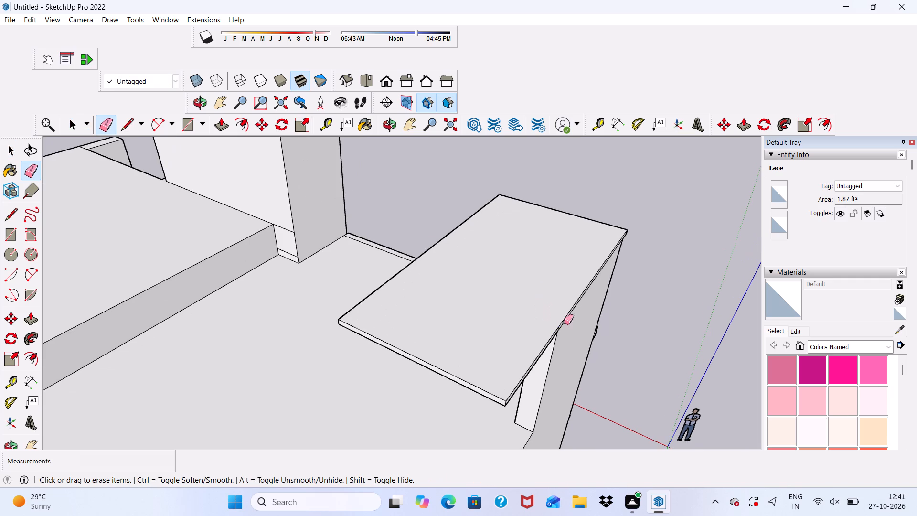
pyautogui.scroll(8, 586, 321)
pyautogui.scroll(-3, 507, 320)
pyautogui.moveTo(518, 343); pyautogui.dragTo(461, 264, button='middle')
pyautogui.scroll(-1, 471, 271)
pyautogui.scroll(4, 516, 292)
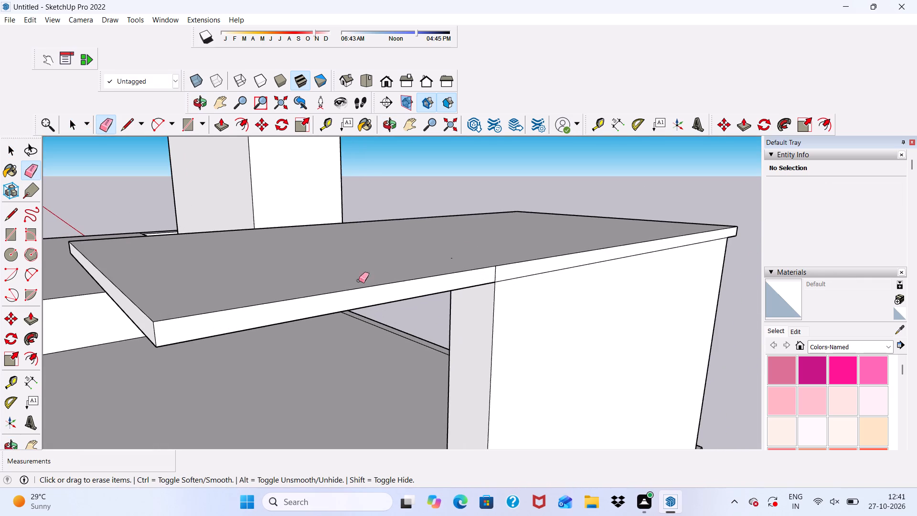
pyautogui.press('space')
# Push/Pull the canopy slab's narrow rear face inward 4' 9 1/4", flush with the upright wall's rear edge.
pyautogui.scroll(-6, 205, 285)
pyautogui.moveTo(224, 298); pyautogui.dragTo(299, 299, button='middle')
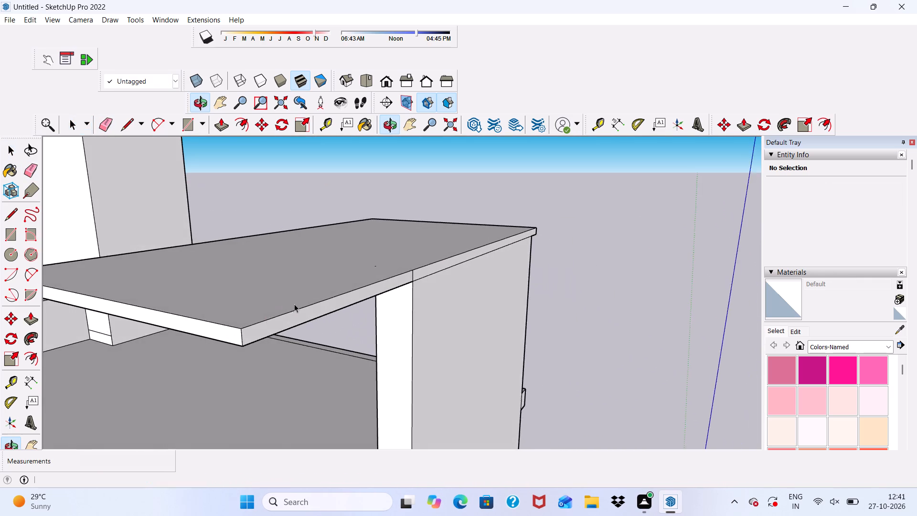
pyautogui.scroll(2, 233, 325)
pyautogui.click(214, 331)
pyautogui.click(218, 123)
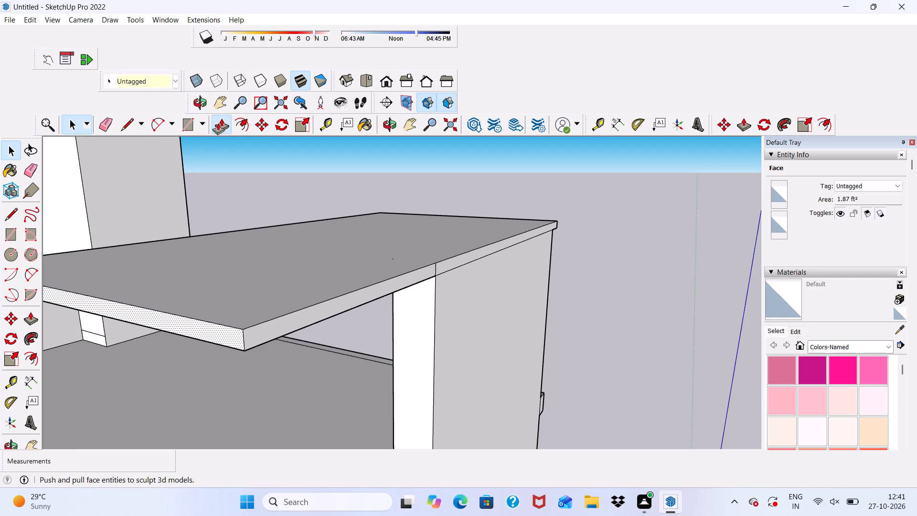
pyautogui.click(232, 327)
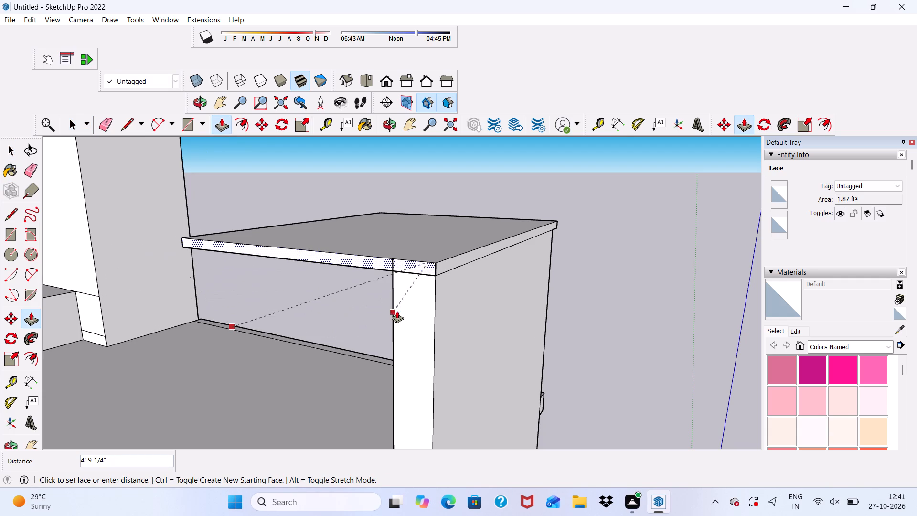
pyautogui.click(406, 306)
# Push/Pull the canopy slab's narrow tower-side face across the lower roof until it reaches the tower.
pyautogui.moveTo(406, 306); pyautogui.dragTo(0, 291, button='middle')
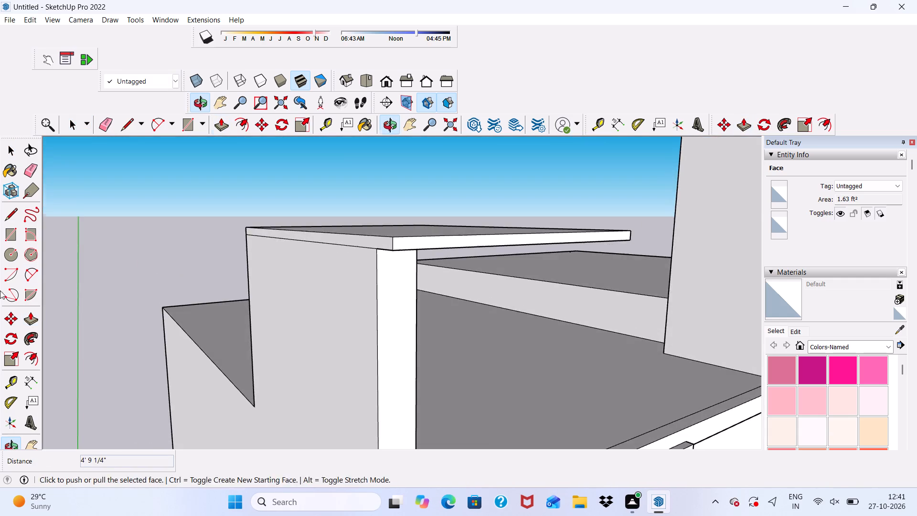
pyautogui.scroll(-4, 393, 241)
pyautogui.moveTo(531, 302); pyautogui.dragTo(342, 286, button='middle')
pyautogui.scroll(4, 288, 218)
pyautogui.press('space')
pyautogui.scroll(2, 275, 243)
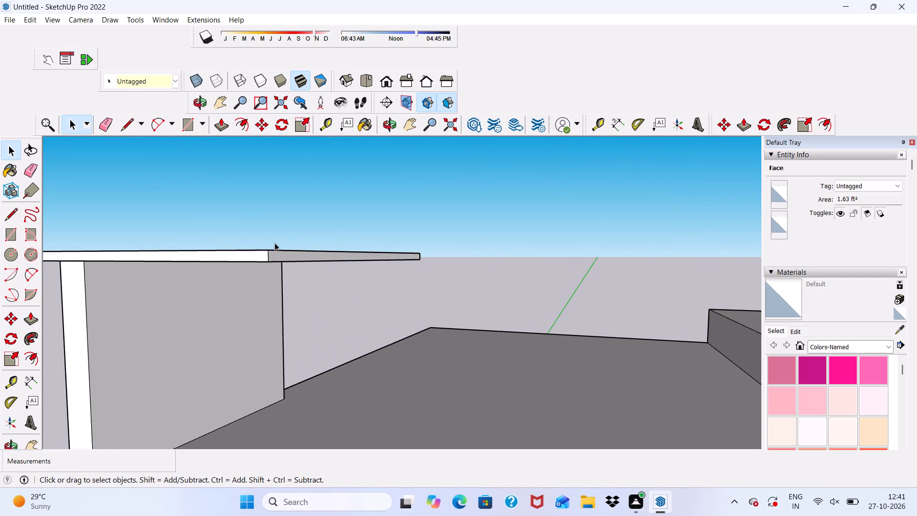
pyautogui.scroll(3, 274, 257)
pyautogui.click(274, 257)
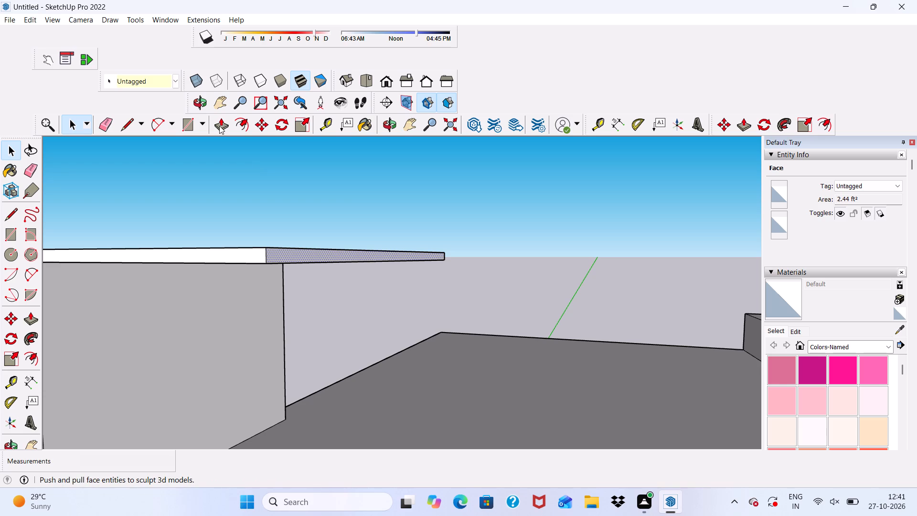
pyautogui.click(219, 126)
pyautogui.click(283, 249)
pyautogui.scroll(-9, 507, 269)
pyautogui.scroll(4, 644, 263)
pyautogui.click(647, 272)
pyautogui.scroll(-1, 639, 262)
pyautogui.moveTo(639, 262); pyautogui.dragTo(662, 309, button='middle')
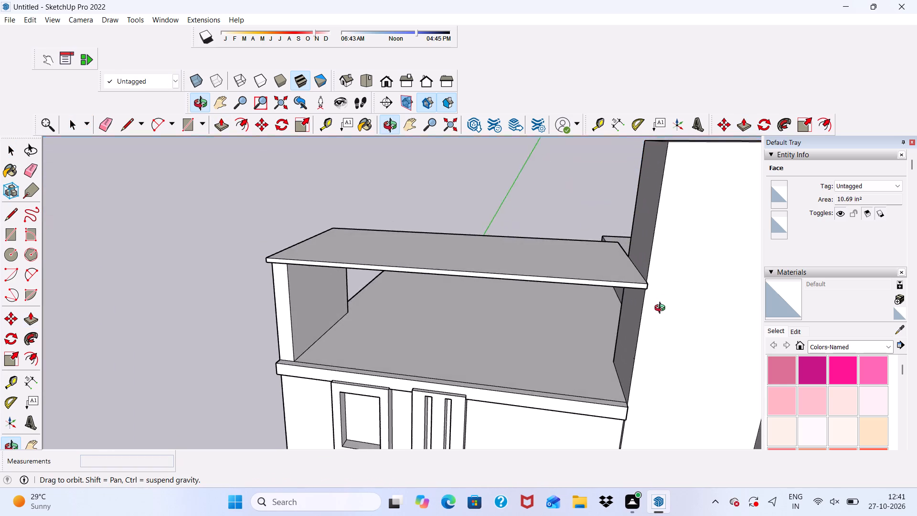
pyautogui.moveTo(662, 309); pyautogui.dragTo(629, 226, button='middle')
pyautogui.press('space')
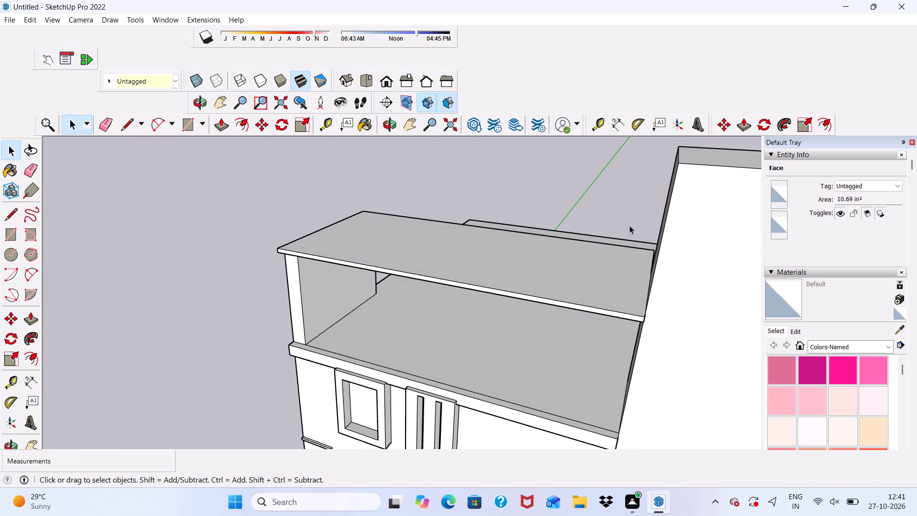
# Erase the leftover seam edge on the canopy slab's underside, in the overhang in front of the upright wall.
pyautogui.moveTo(629, 226); pyautogui.dragTo(653, 193, button='middle')
pyautogui.moveTo(424, 384); pyautogui.dragTo(551, 218, button='middle')
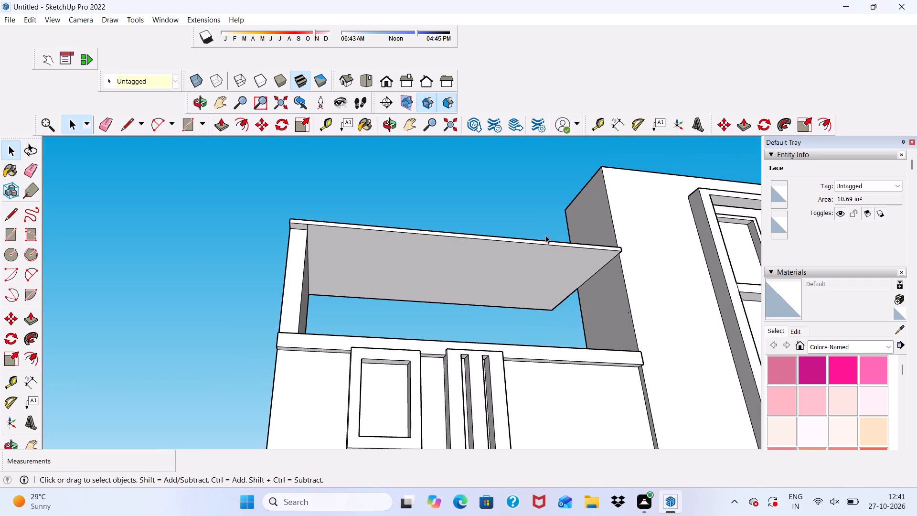
pyautogui.scroll(2, 545, 235)
pyautogui.scroll(-1, 522, 236)
pyautogui.click(103, 127)
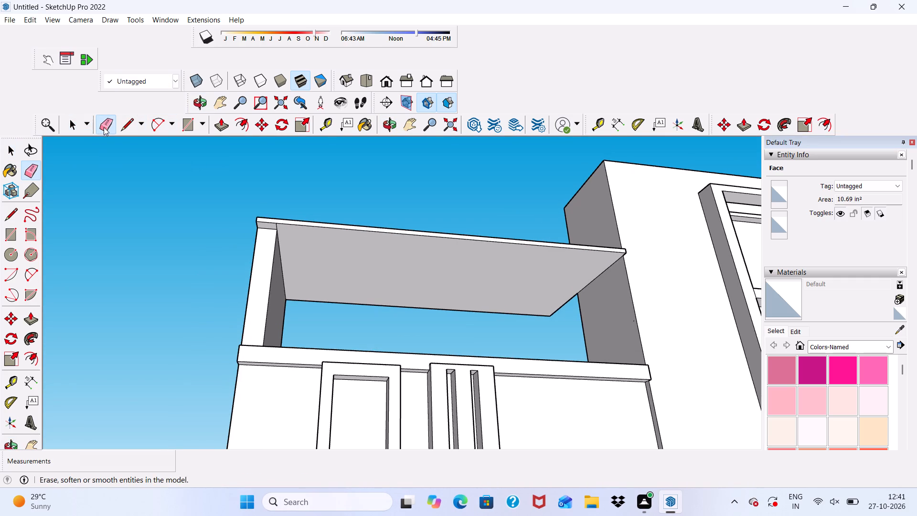
pyautogui.scroll(3, 251, 202)
pyautogui.scroll(-2, 251, 203)
pyautogui.scroll(8, 284, 283)
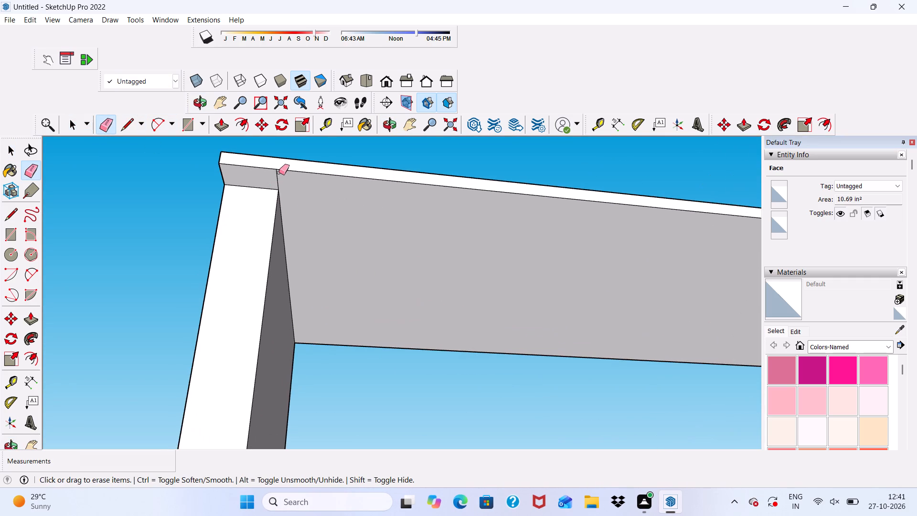
pyautogui.moveTo(278, 173); pyautogui.dragTo(269, 182)
pyautogui.scroll(-14, 285, 190)
pyautogui.press('space')
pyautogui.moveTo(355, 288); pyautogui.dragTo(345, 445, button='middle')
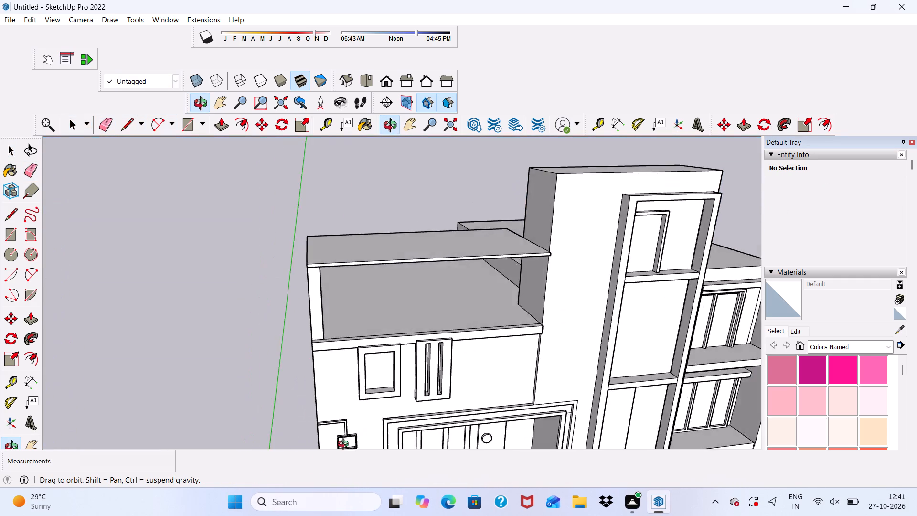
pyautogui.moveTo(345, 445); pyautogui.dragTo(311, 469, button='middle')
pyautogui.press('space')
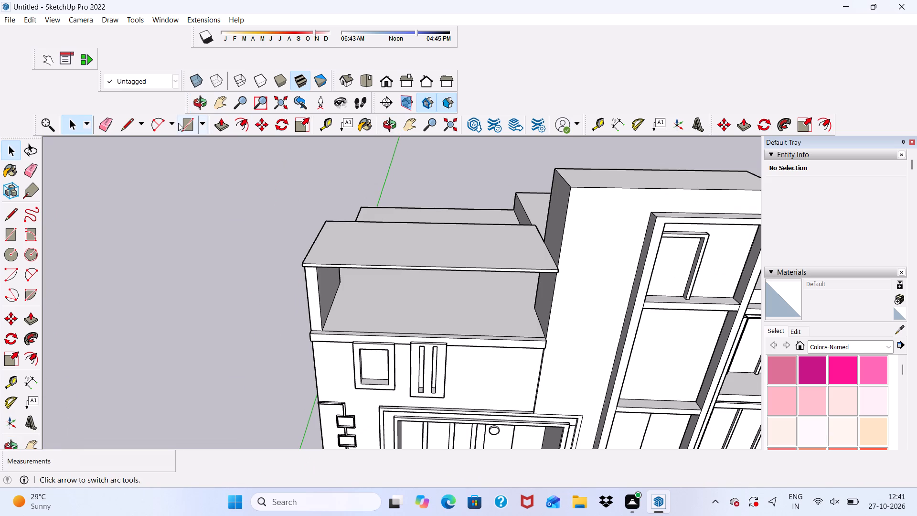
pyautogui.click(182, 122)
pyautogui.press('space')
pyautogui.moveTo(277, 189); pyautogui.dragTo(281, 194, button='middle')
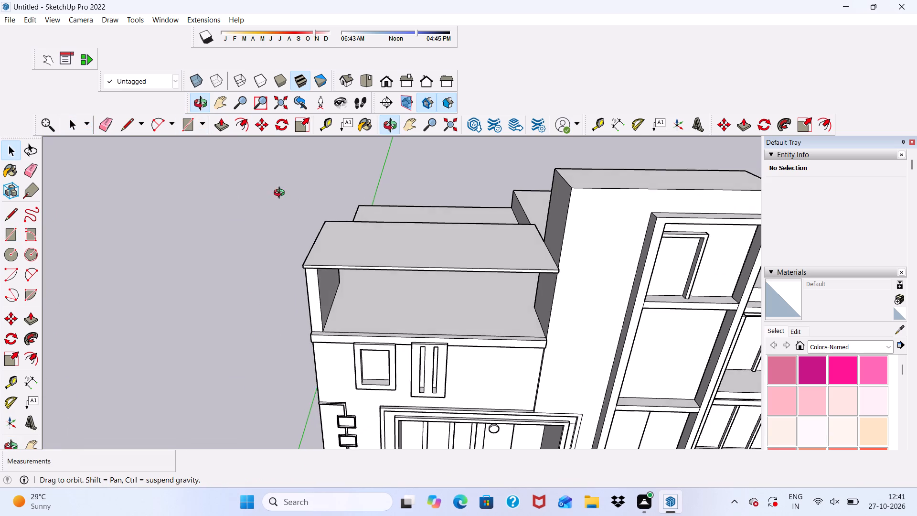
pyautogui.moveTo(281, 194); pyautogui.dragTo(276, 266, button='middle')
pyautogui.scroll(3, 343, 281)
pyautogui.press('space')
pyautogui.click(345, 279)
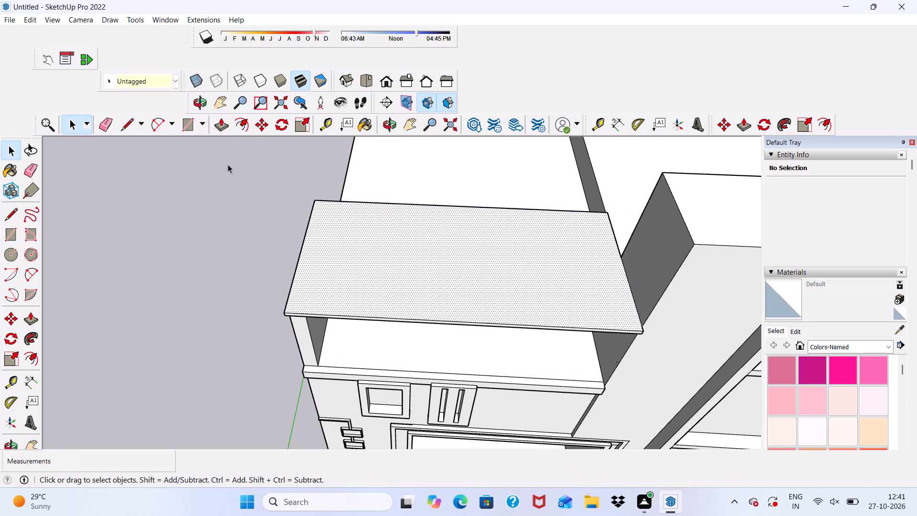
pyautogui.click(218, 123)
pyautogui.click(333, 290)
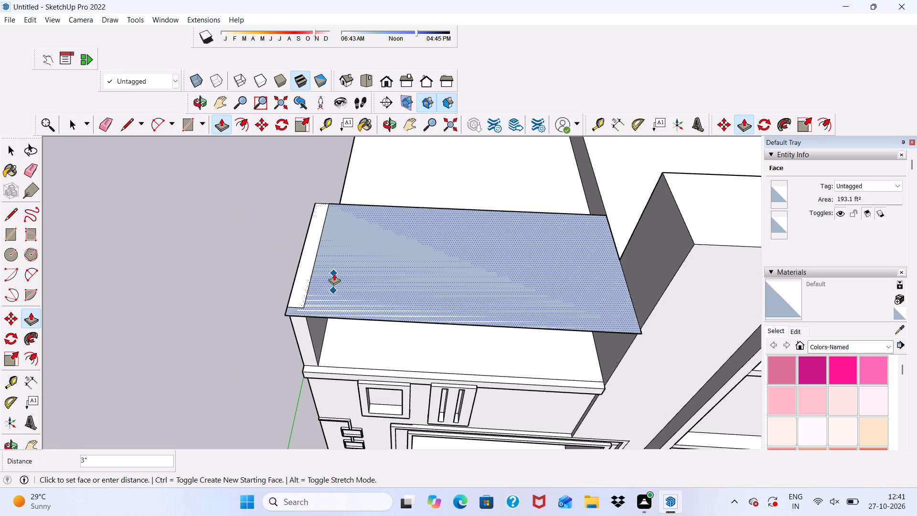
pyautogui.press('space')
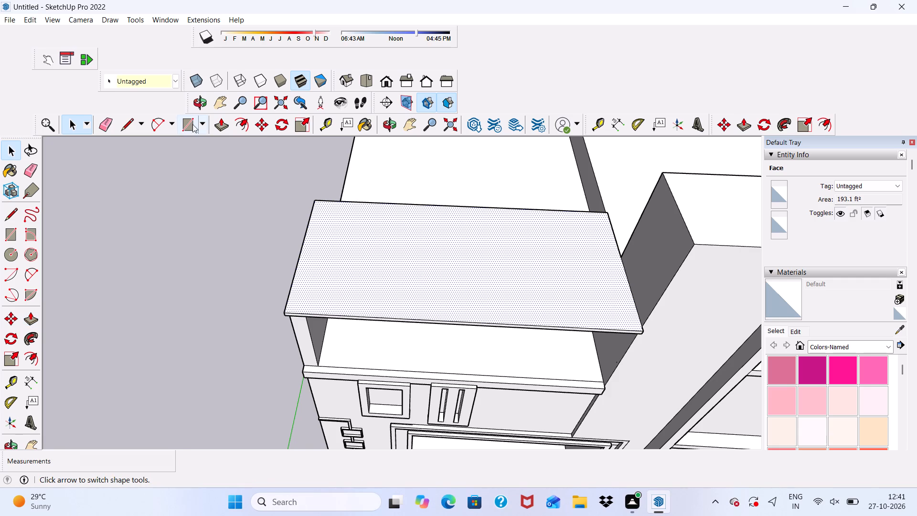
# Push/Pull the canopy slab's top face 3" with a new starting face.
pyautogui.click(219, 120)
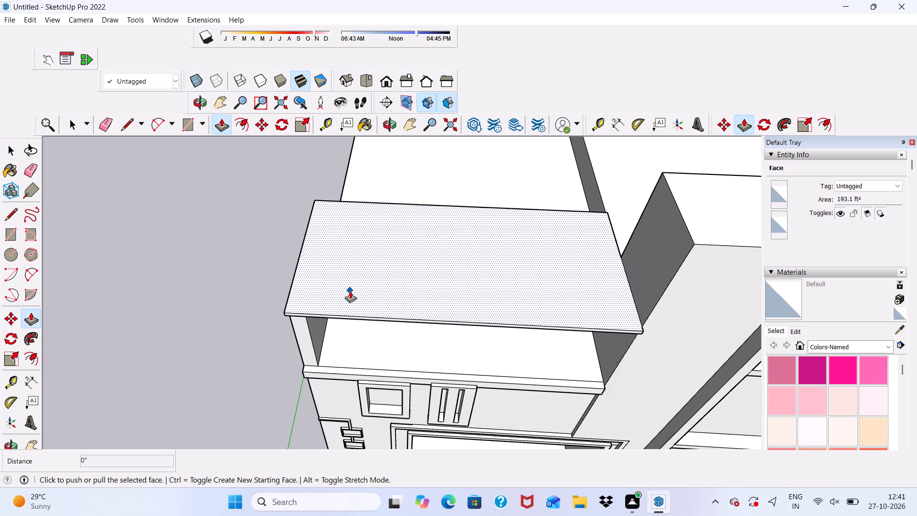
pyautogui.click(350, 291)
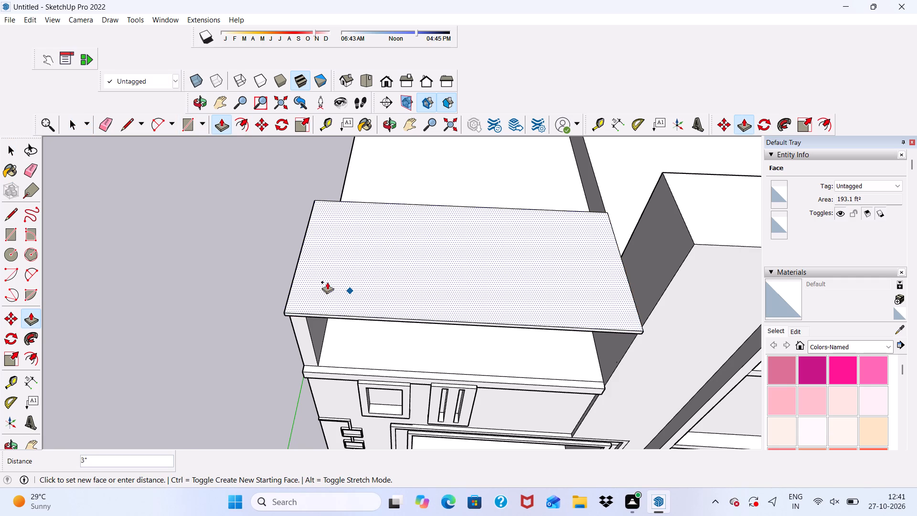
pyautogui.click(319, 294)
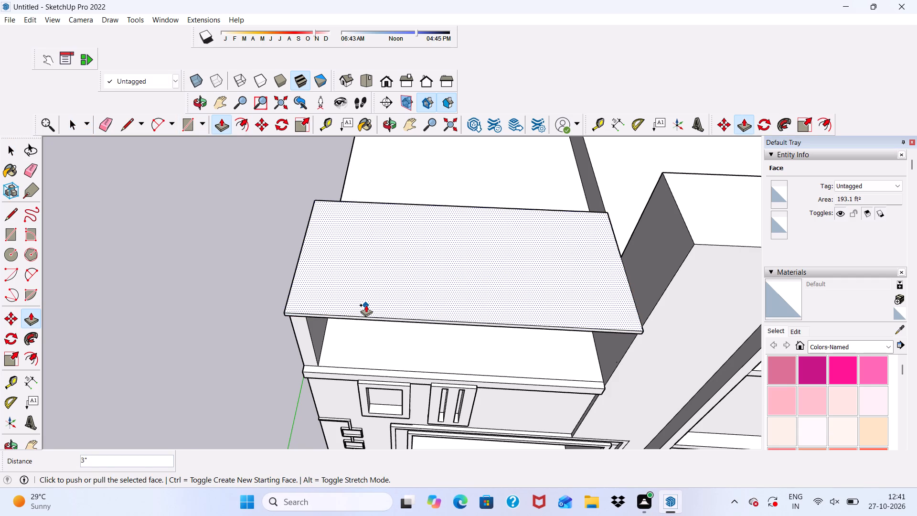
pyautogui.click(366, 305)
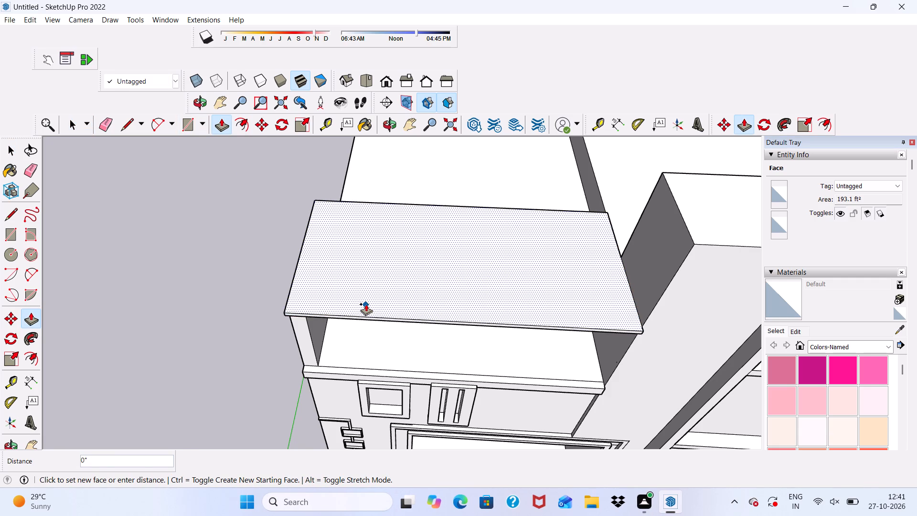